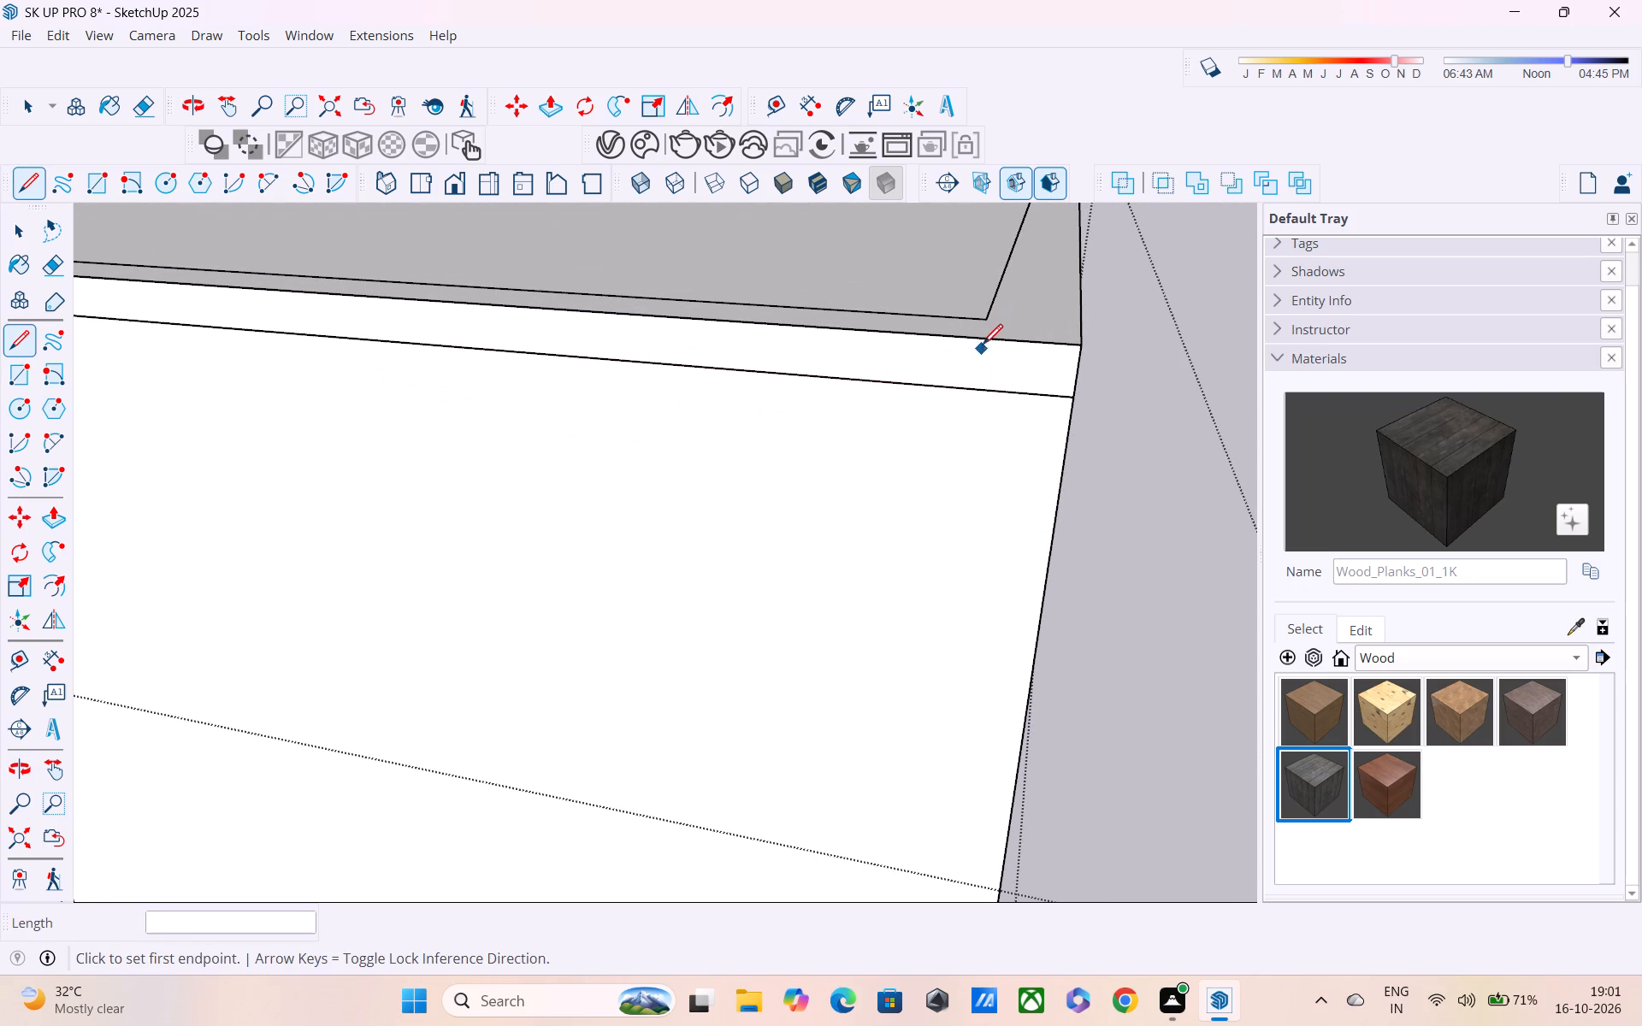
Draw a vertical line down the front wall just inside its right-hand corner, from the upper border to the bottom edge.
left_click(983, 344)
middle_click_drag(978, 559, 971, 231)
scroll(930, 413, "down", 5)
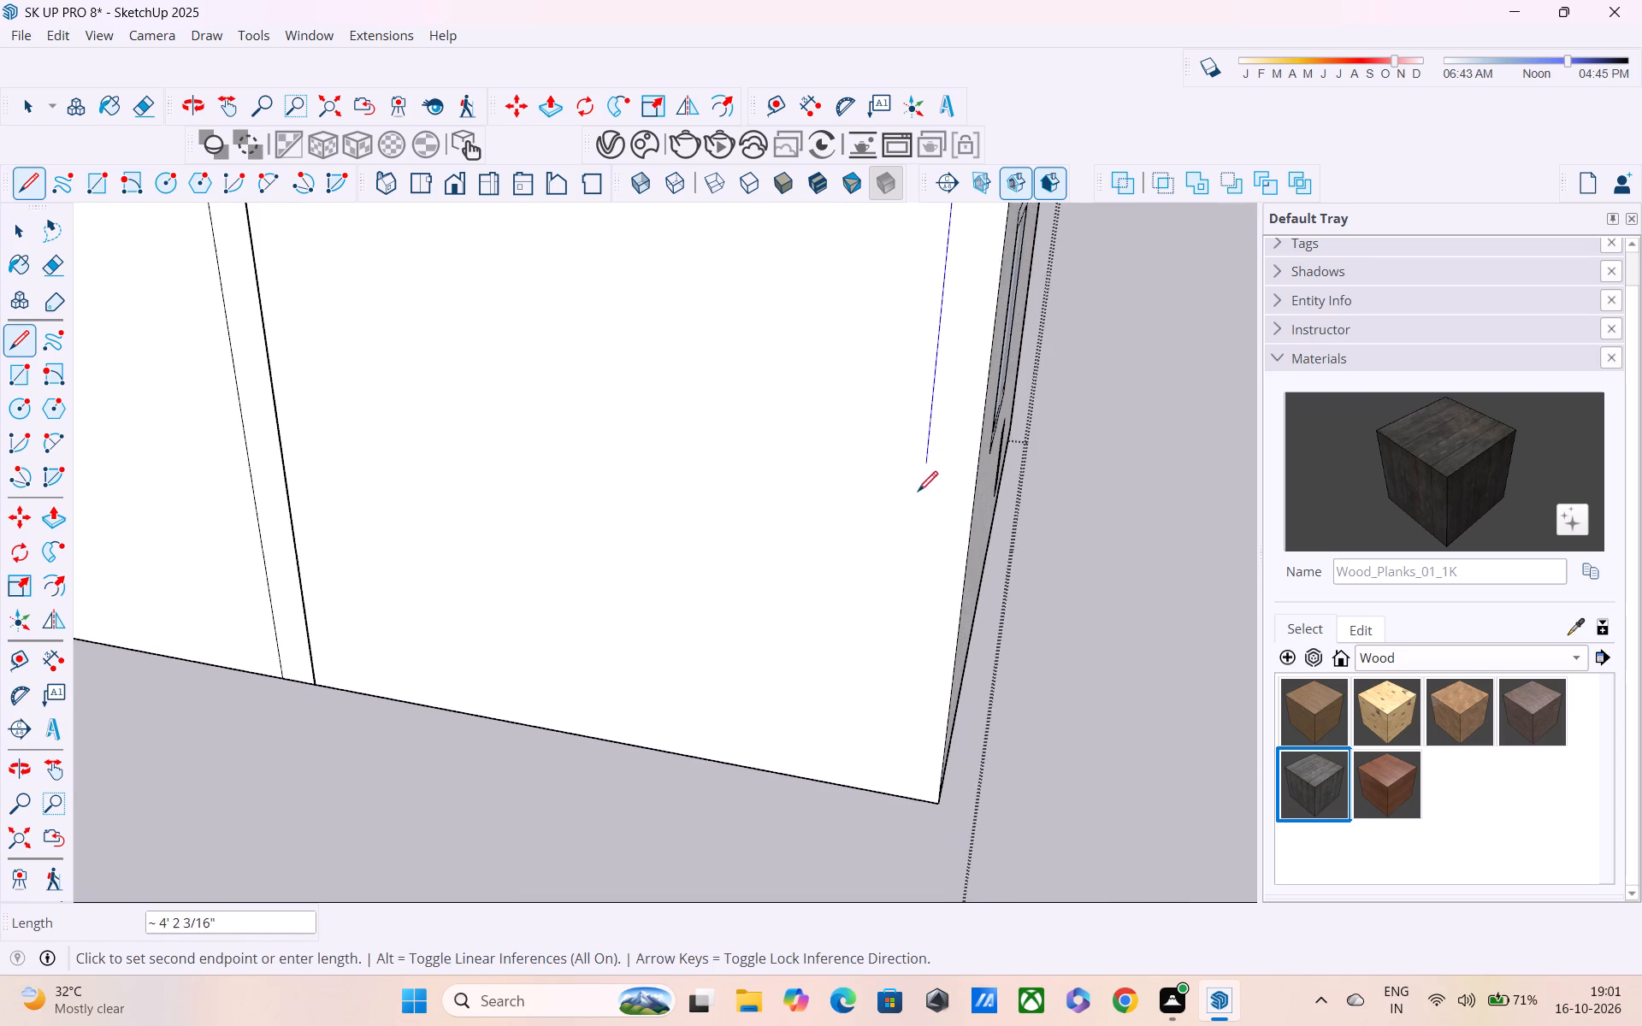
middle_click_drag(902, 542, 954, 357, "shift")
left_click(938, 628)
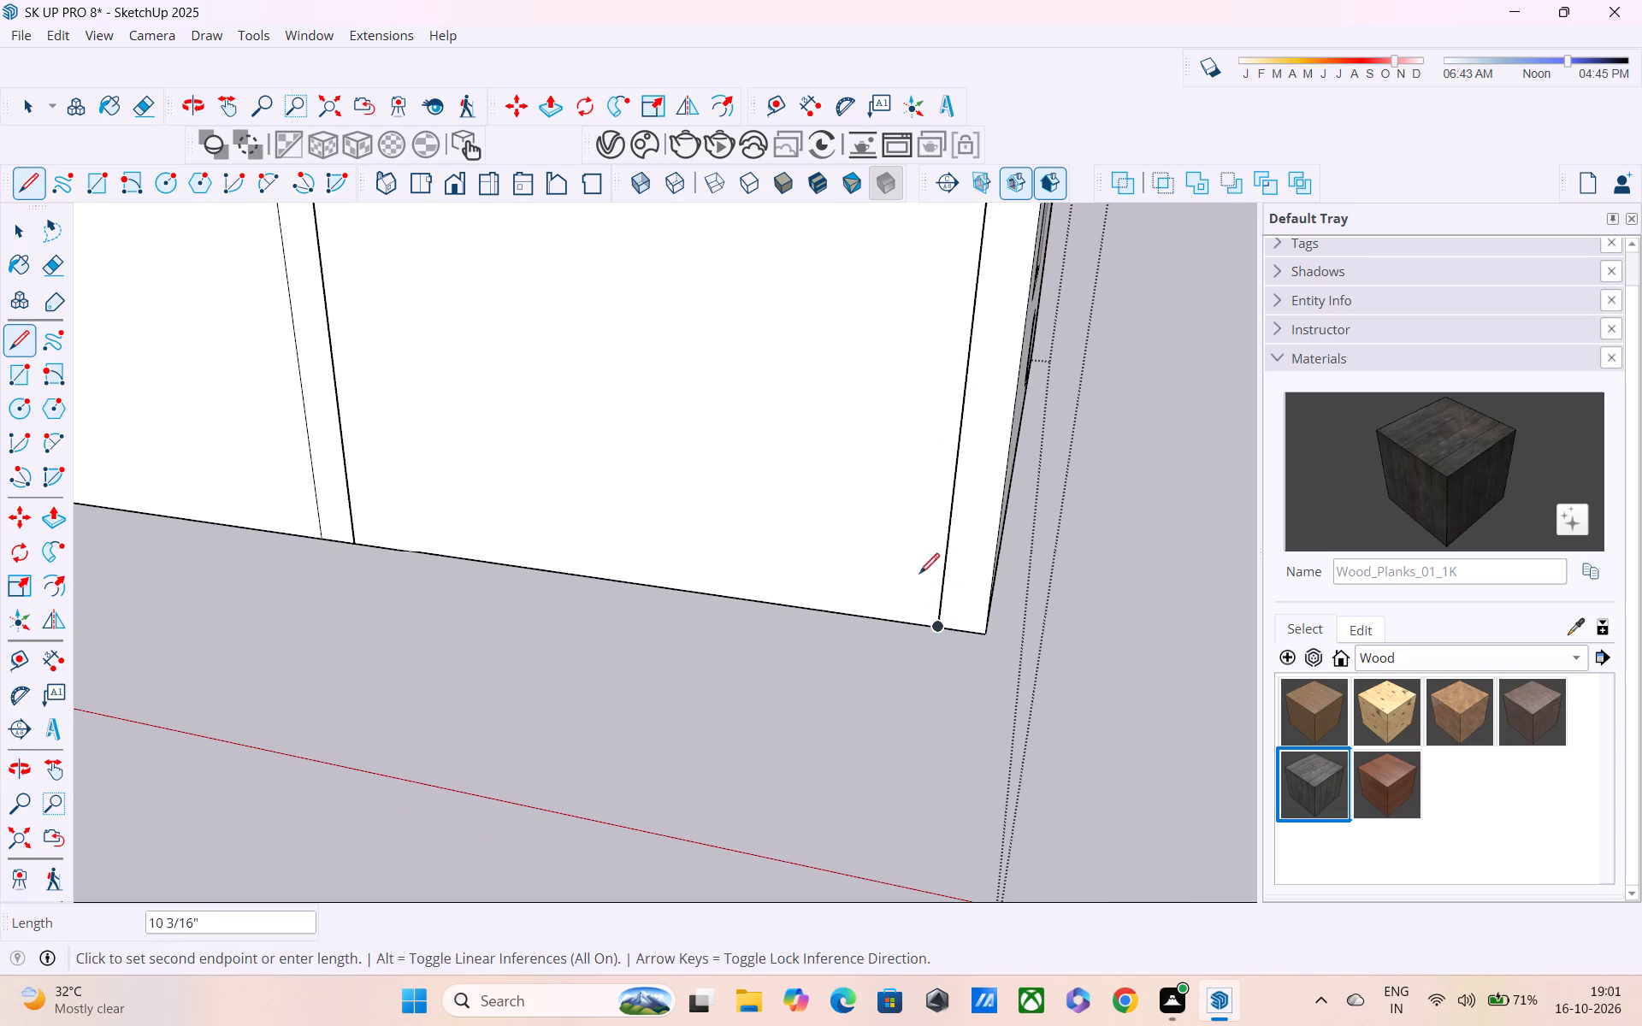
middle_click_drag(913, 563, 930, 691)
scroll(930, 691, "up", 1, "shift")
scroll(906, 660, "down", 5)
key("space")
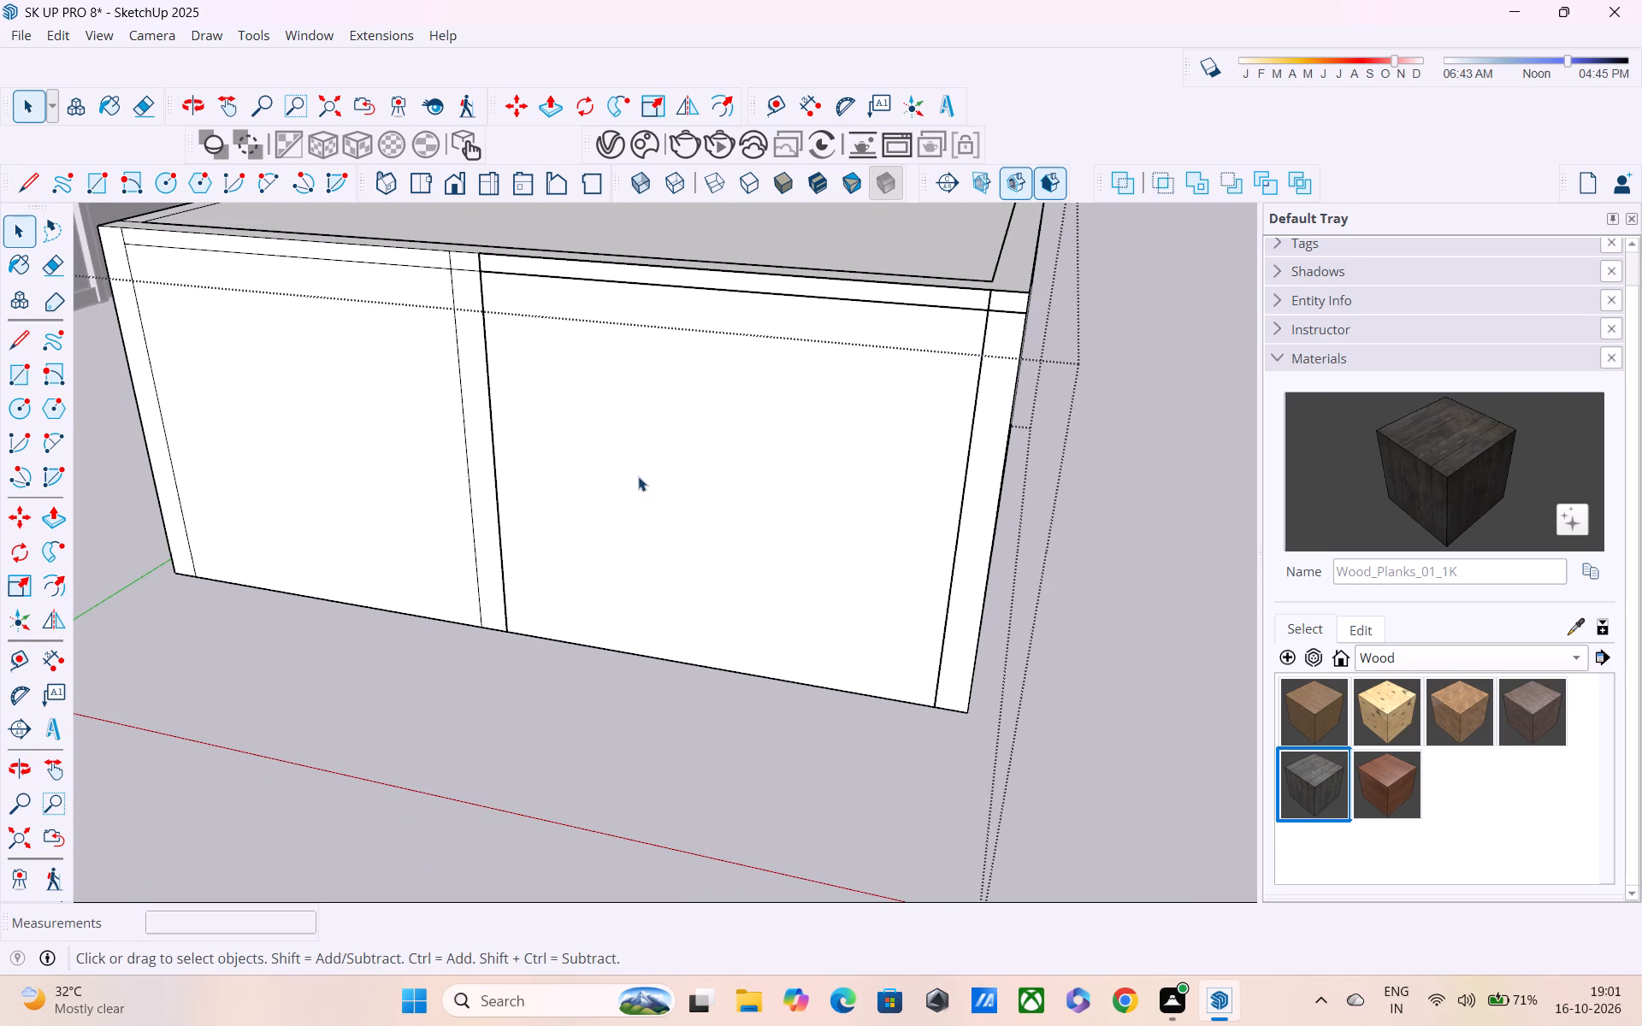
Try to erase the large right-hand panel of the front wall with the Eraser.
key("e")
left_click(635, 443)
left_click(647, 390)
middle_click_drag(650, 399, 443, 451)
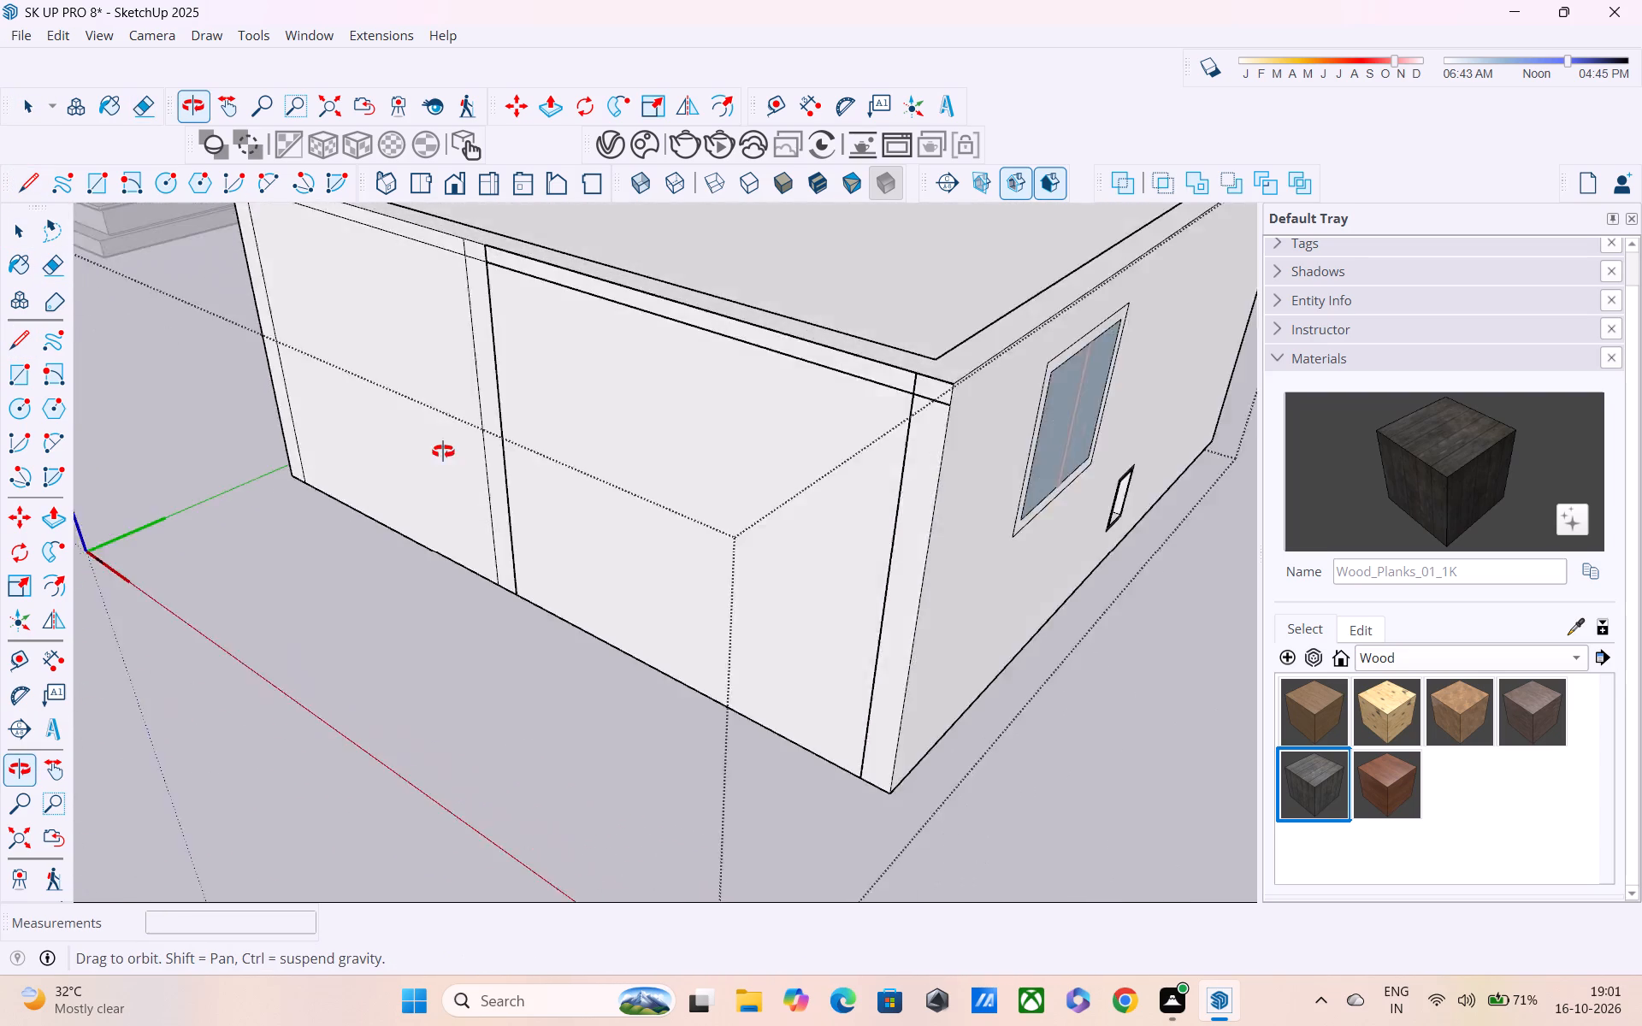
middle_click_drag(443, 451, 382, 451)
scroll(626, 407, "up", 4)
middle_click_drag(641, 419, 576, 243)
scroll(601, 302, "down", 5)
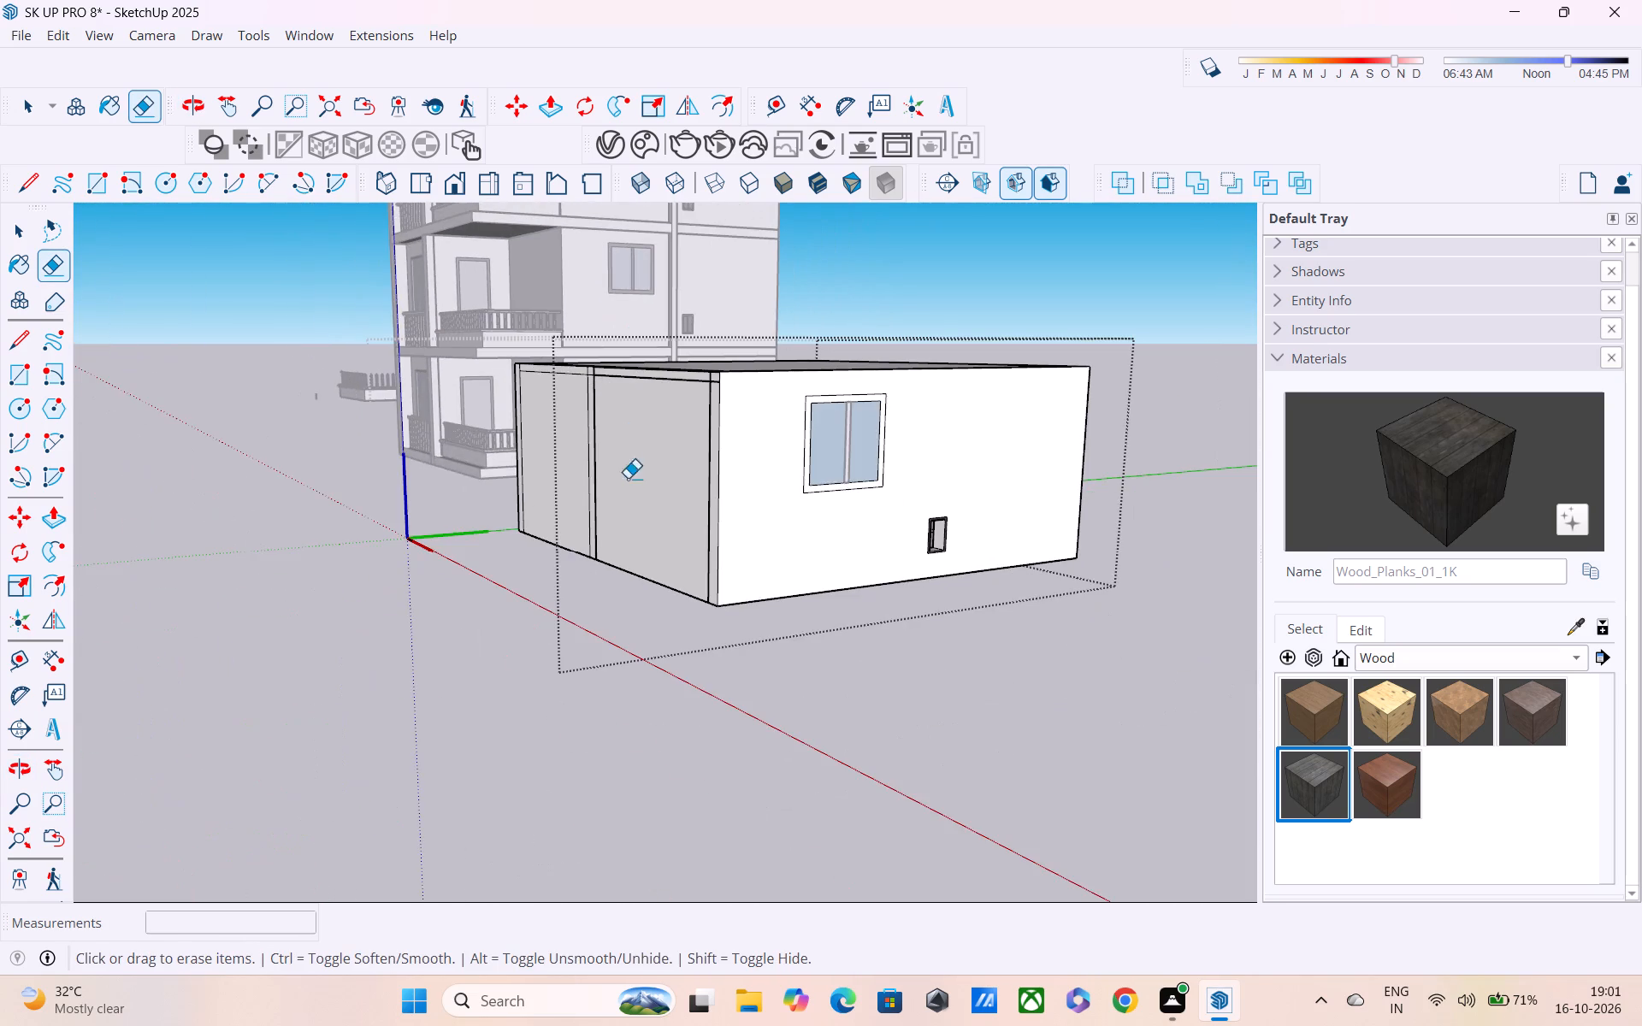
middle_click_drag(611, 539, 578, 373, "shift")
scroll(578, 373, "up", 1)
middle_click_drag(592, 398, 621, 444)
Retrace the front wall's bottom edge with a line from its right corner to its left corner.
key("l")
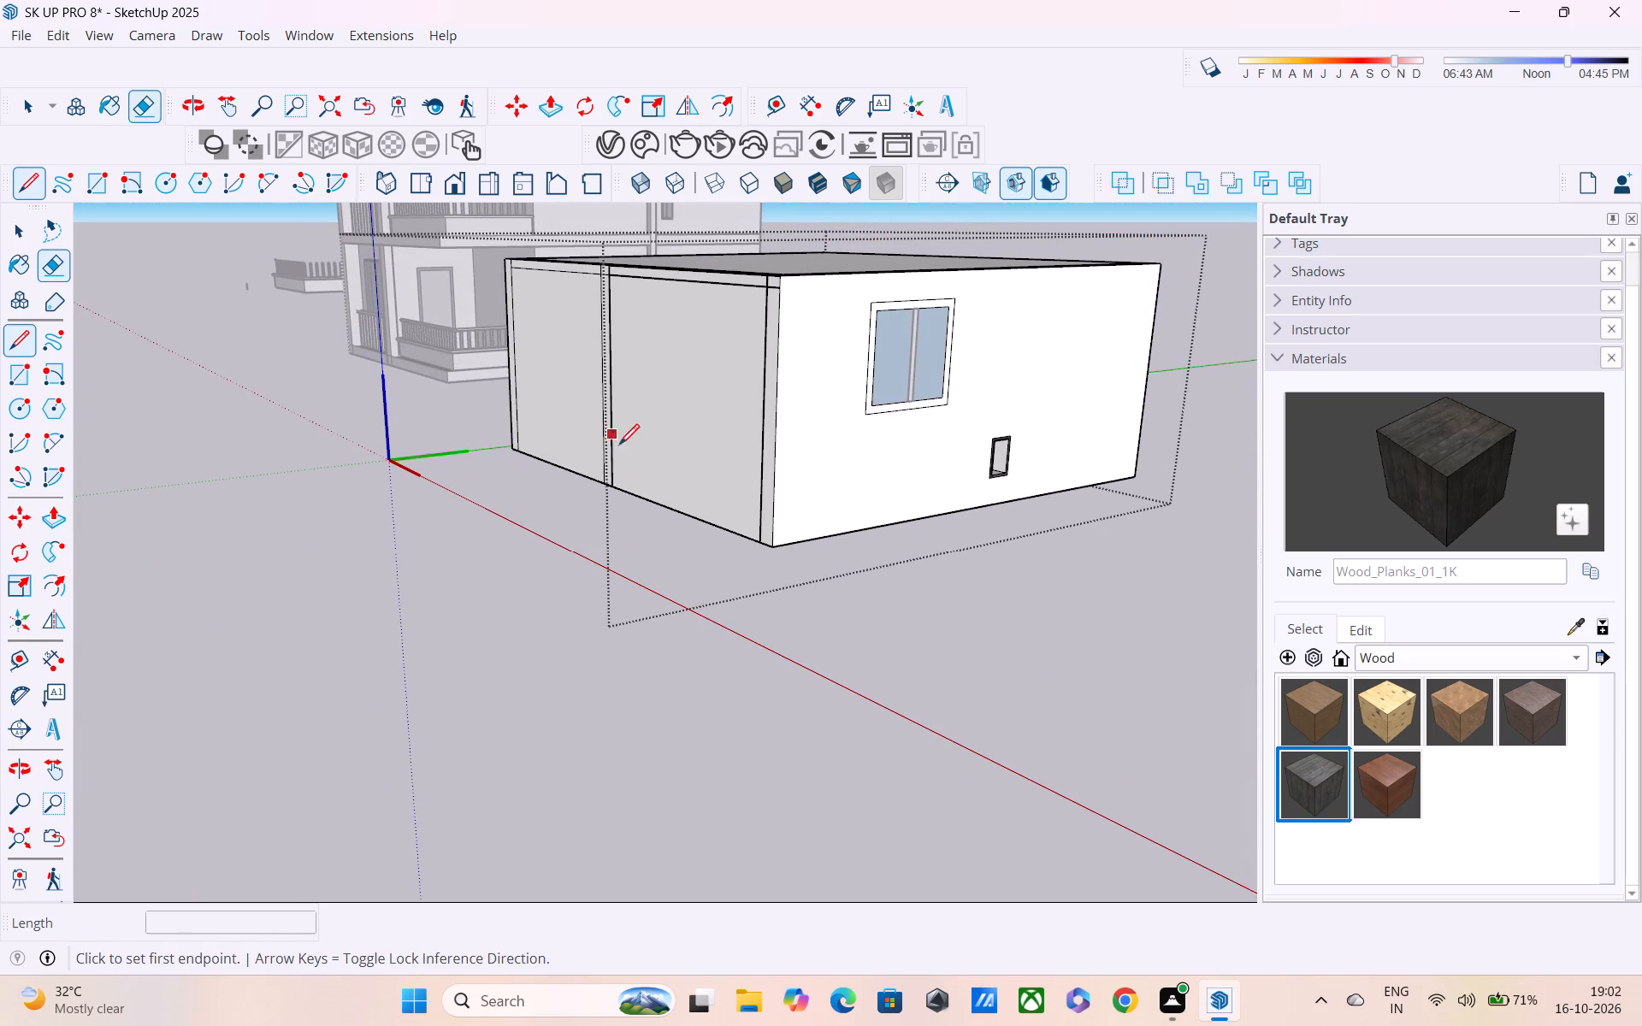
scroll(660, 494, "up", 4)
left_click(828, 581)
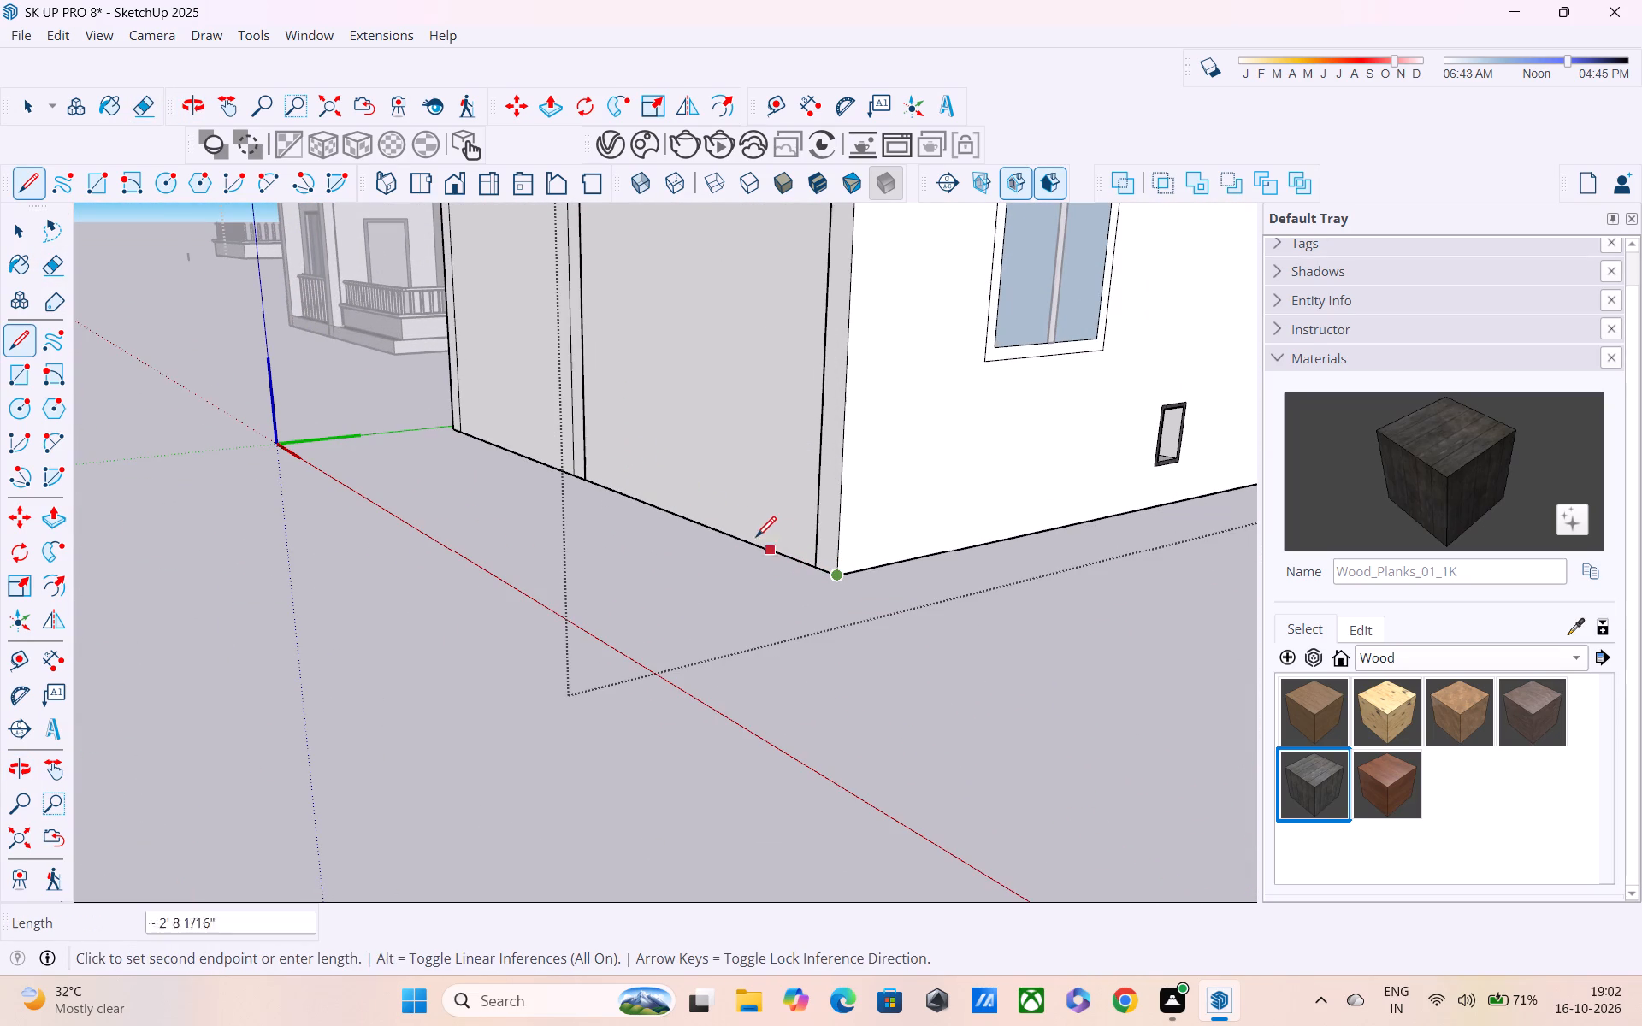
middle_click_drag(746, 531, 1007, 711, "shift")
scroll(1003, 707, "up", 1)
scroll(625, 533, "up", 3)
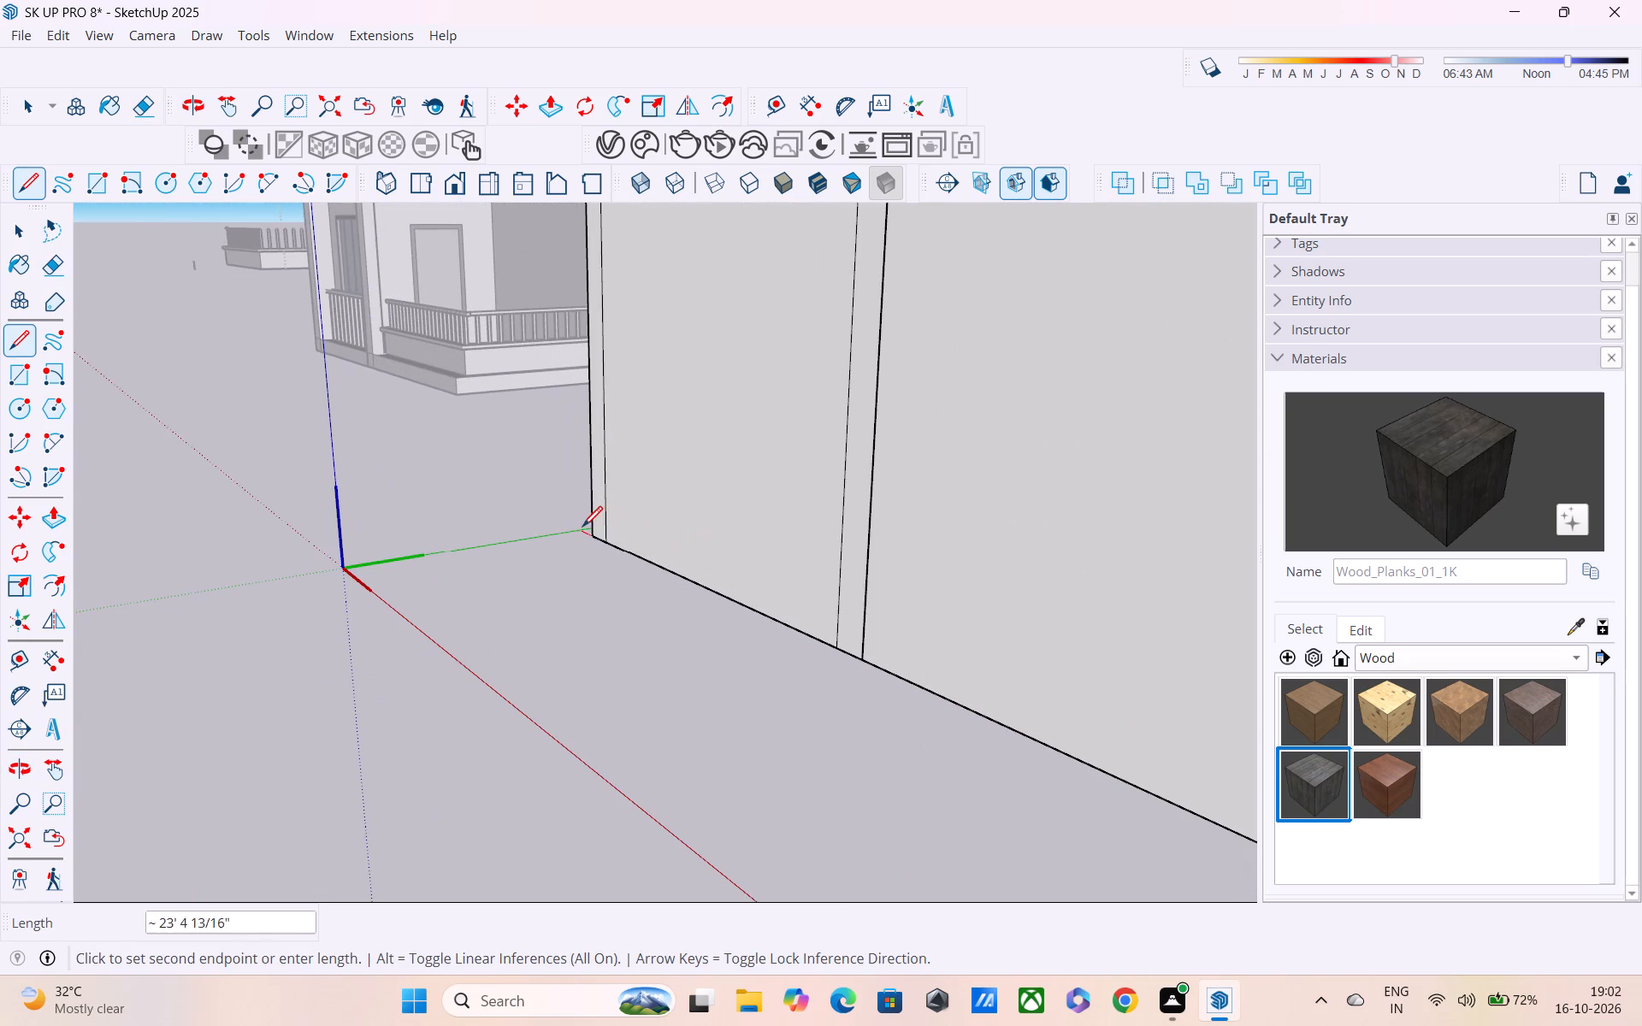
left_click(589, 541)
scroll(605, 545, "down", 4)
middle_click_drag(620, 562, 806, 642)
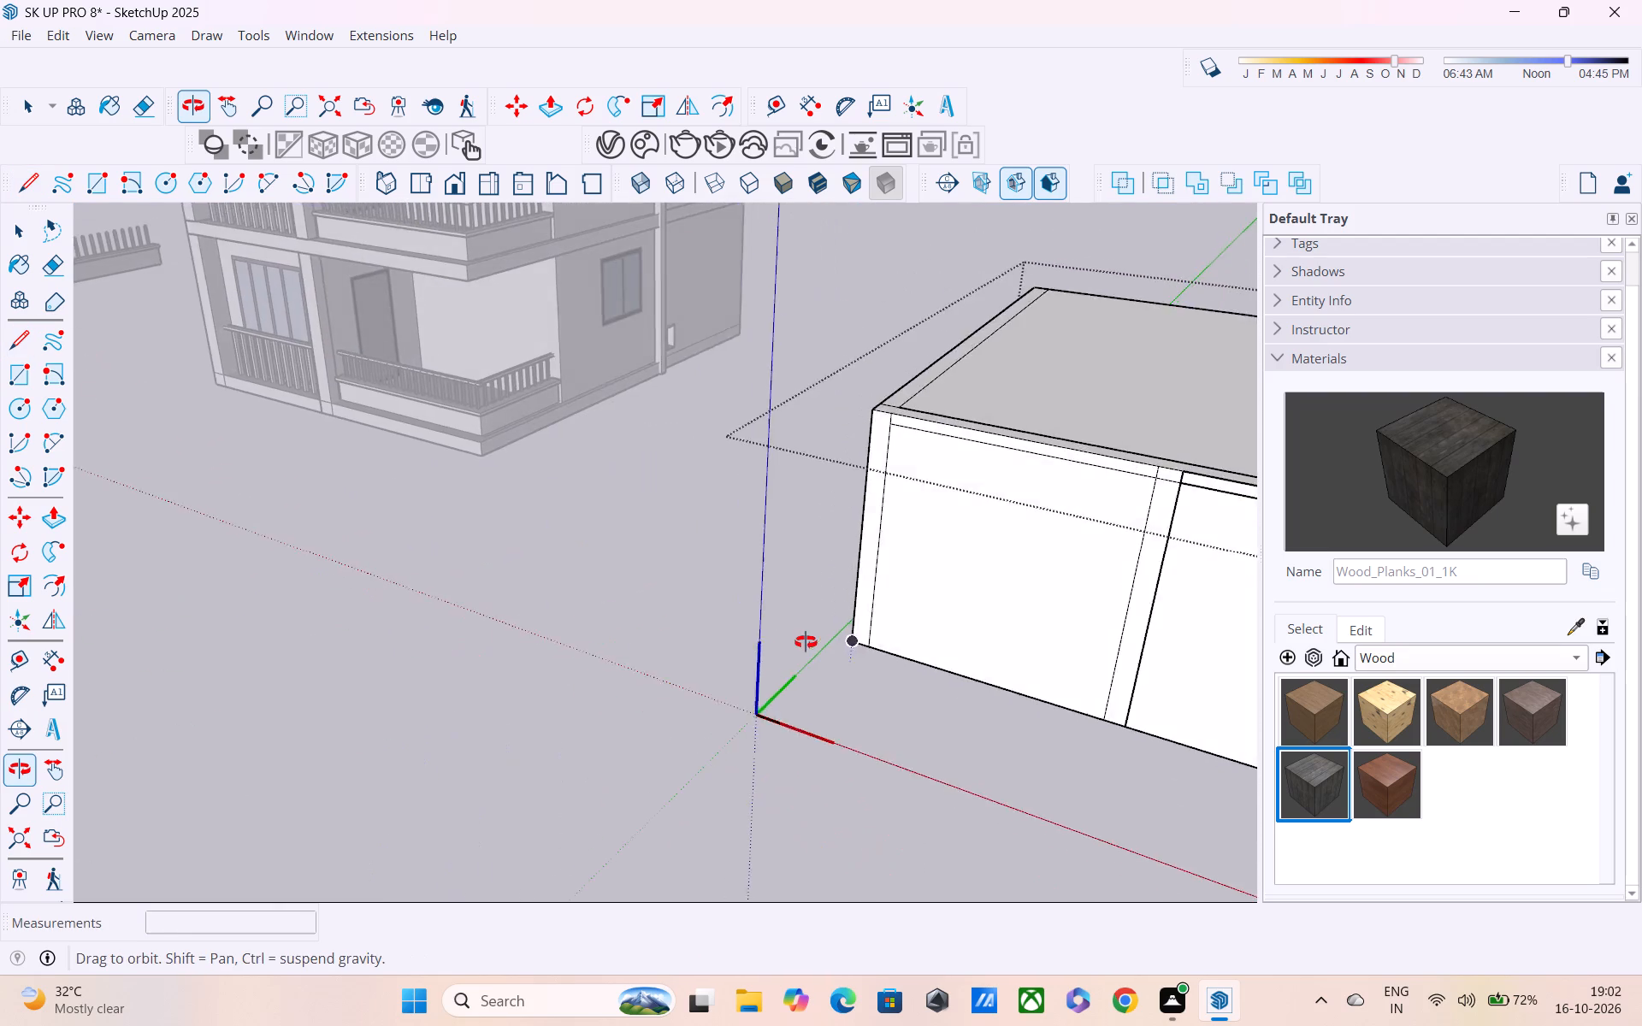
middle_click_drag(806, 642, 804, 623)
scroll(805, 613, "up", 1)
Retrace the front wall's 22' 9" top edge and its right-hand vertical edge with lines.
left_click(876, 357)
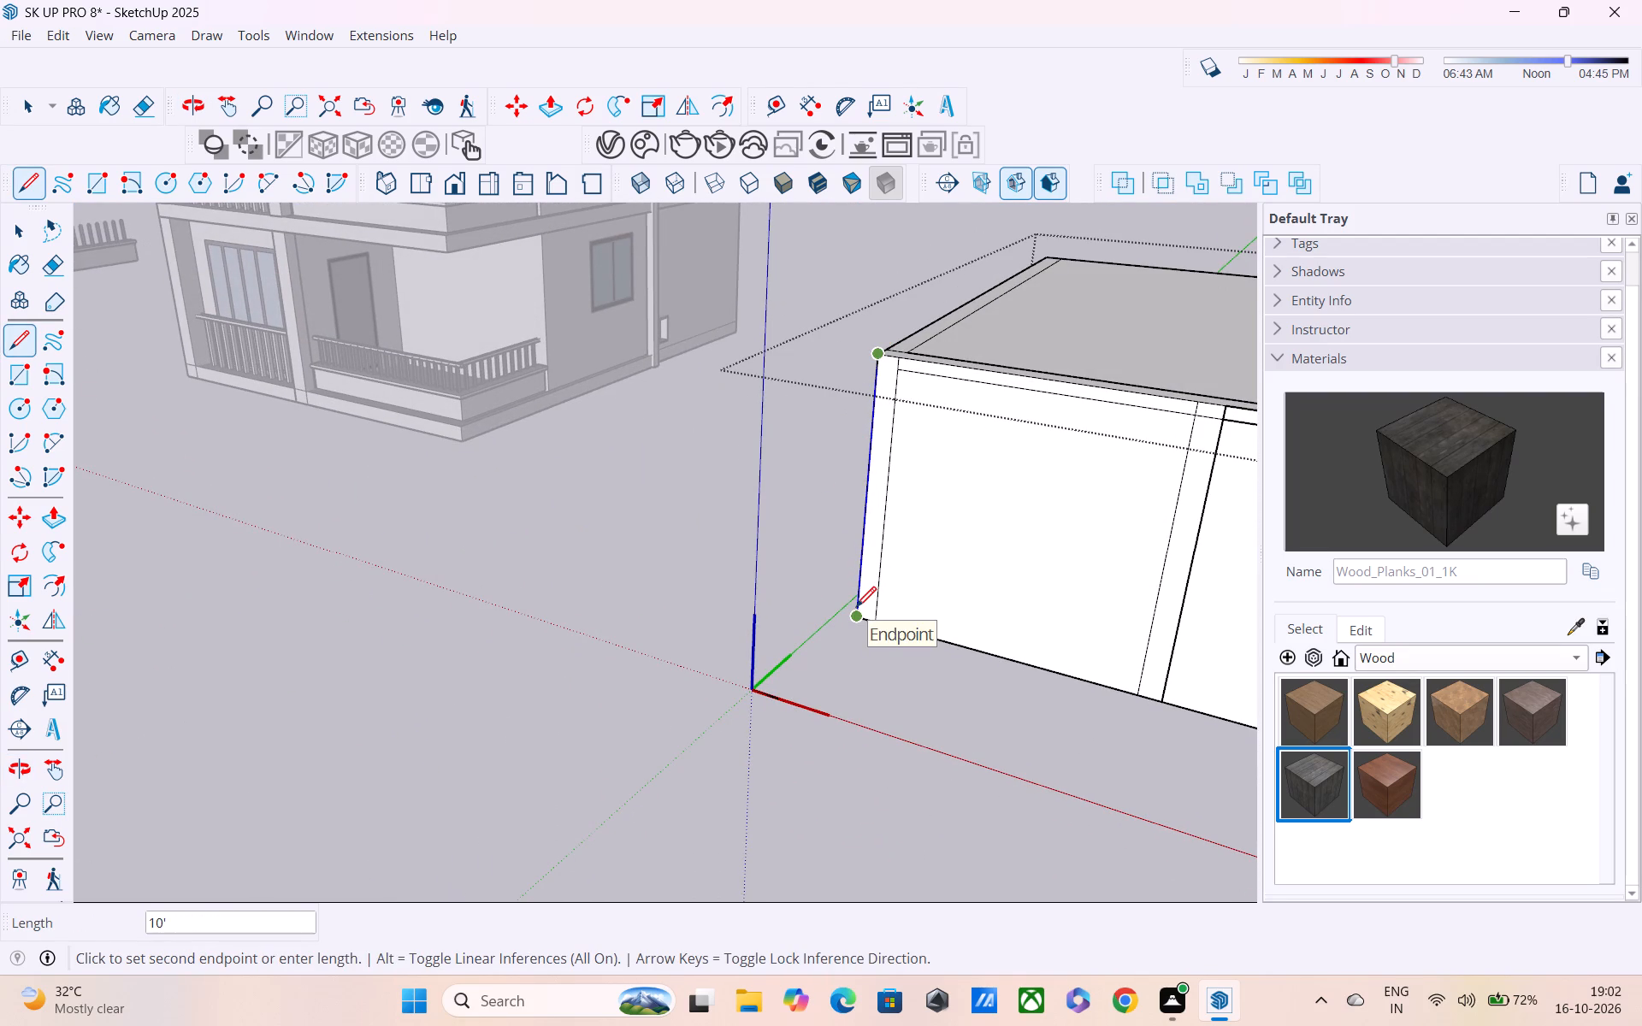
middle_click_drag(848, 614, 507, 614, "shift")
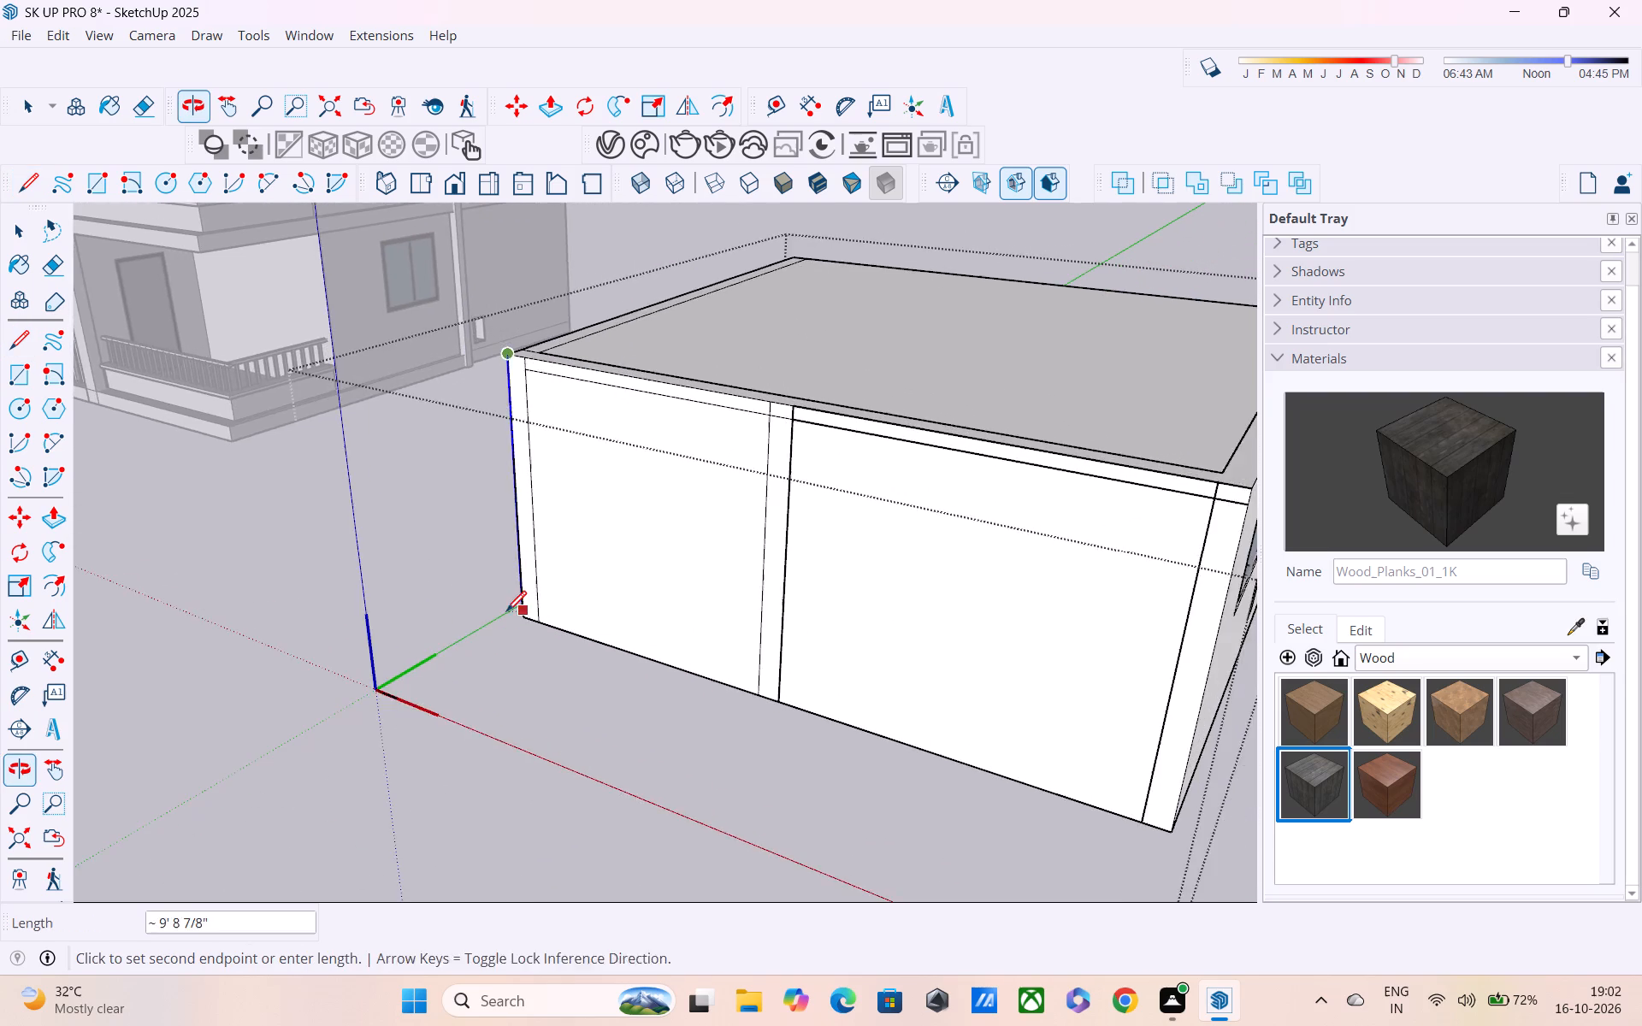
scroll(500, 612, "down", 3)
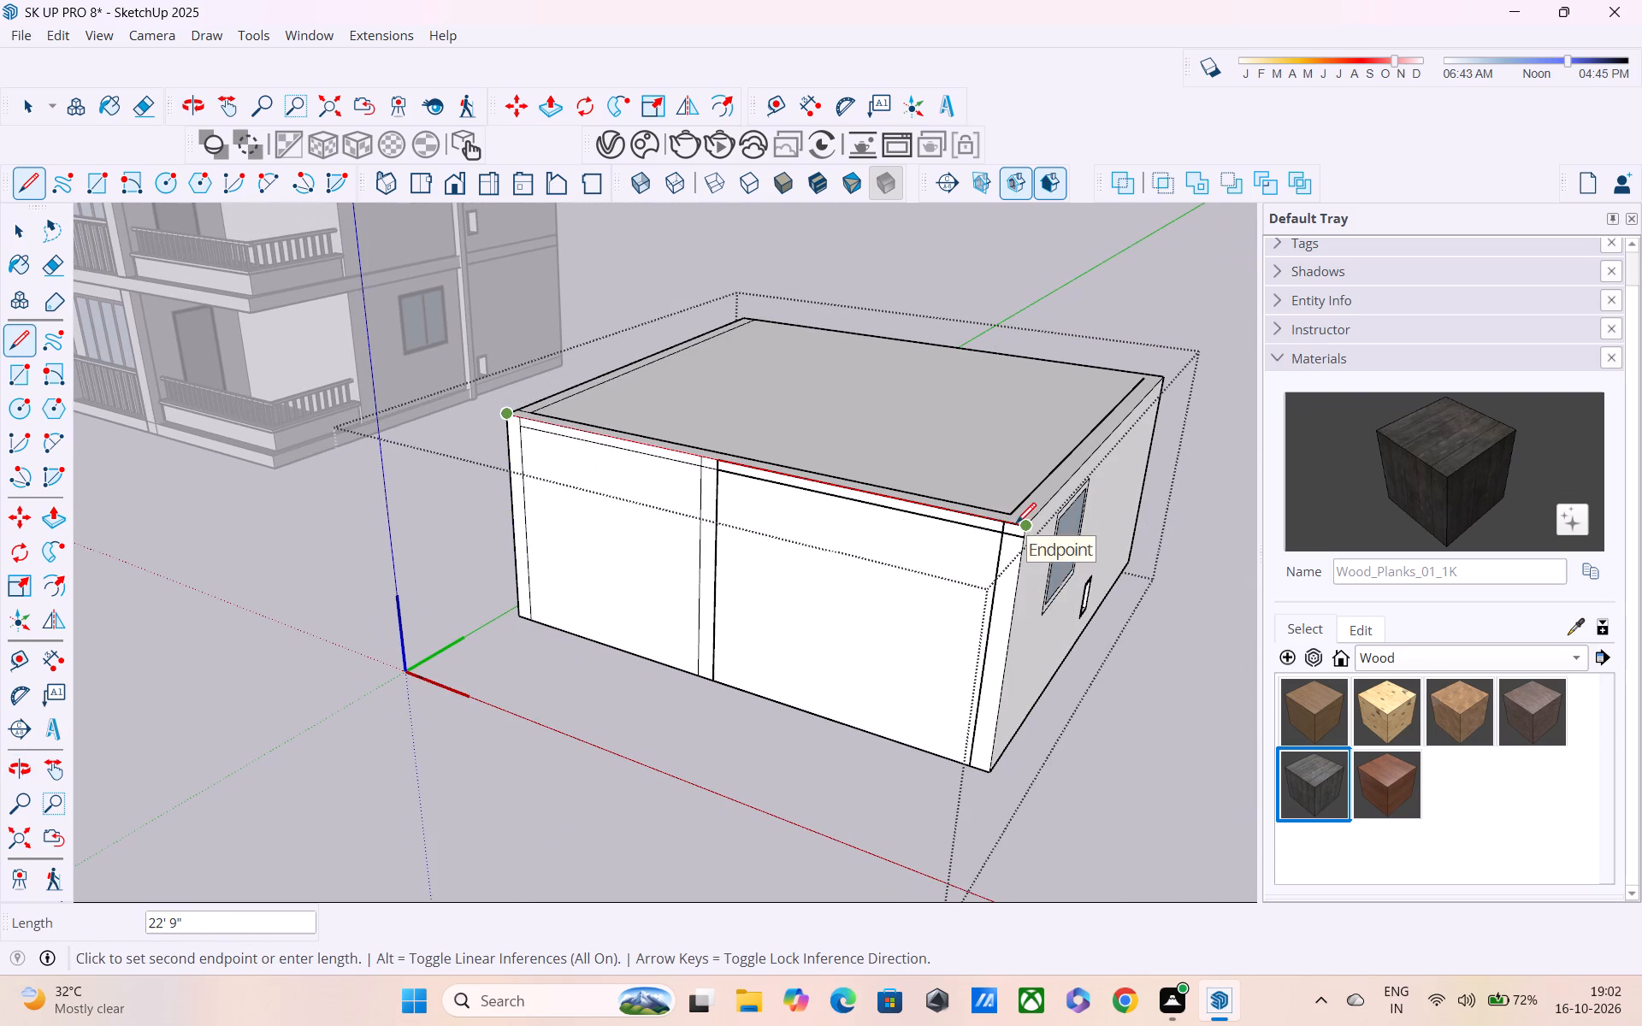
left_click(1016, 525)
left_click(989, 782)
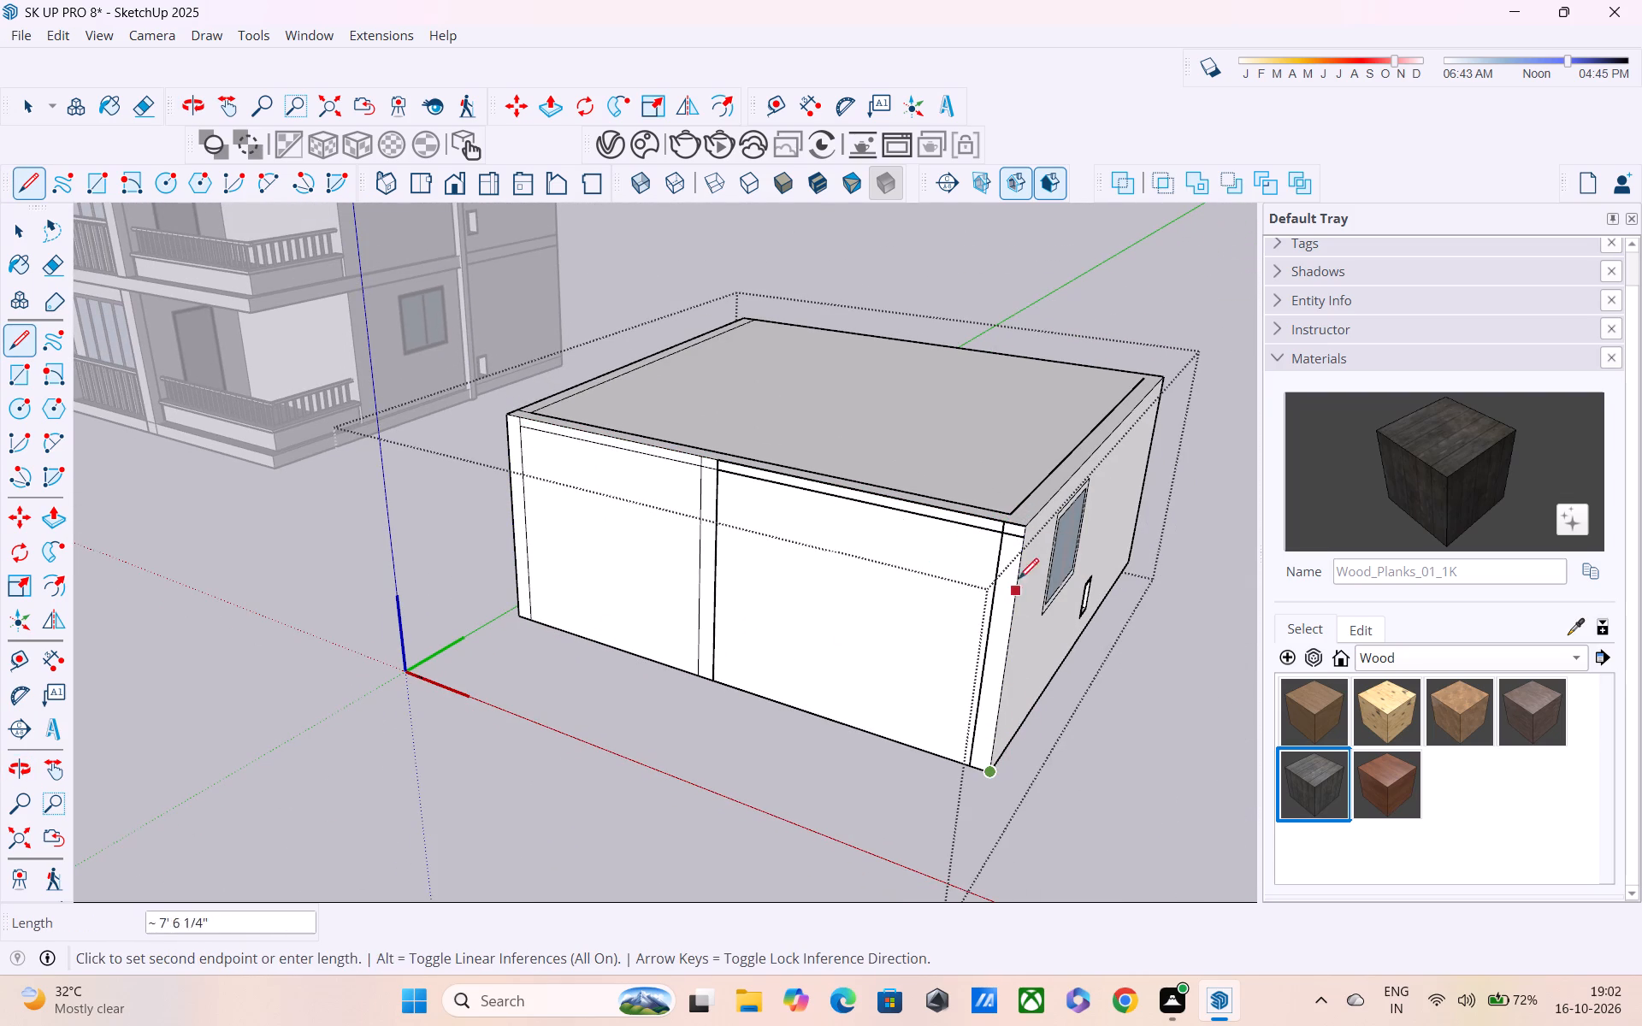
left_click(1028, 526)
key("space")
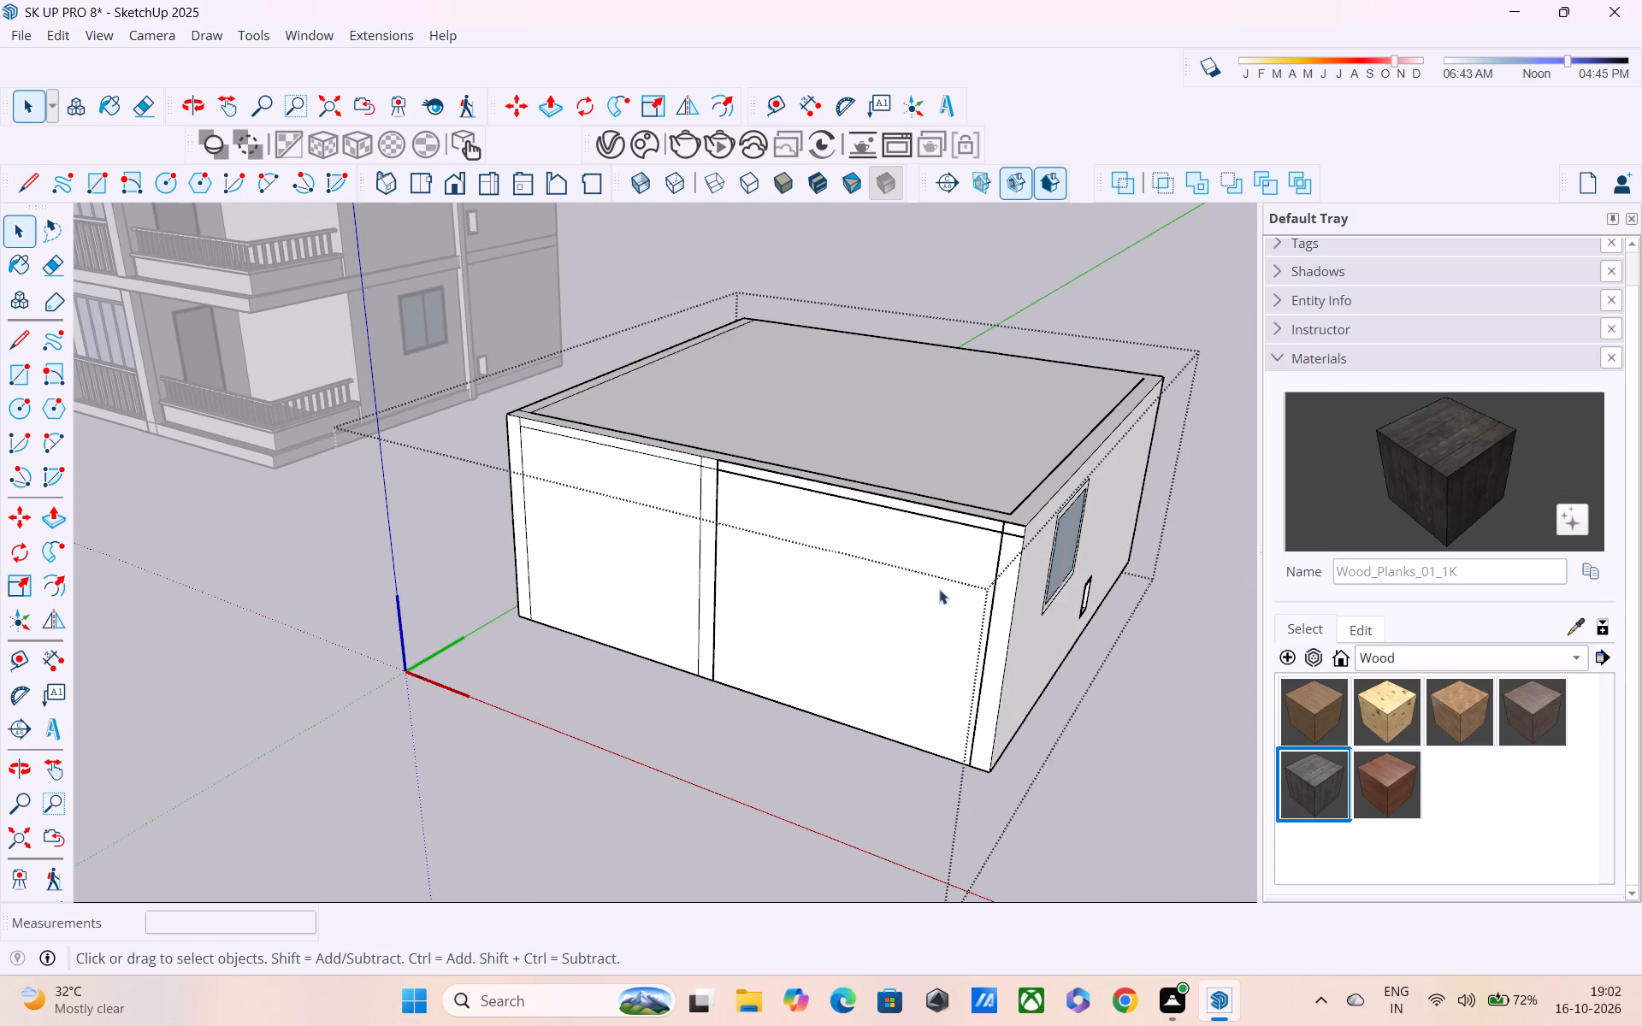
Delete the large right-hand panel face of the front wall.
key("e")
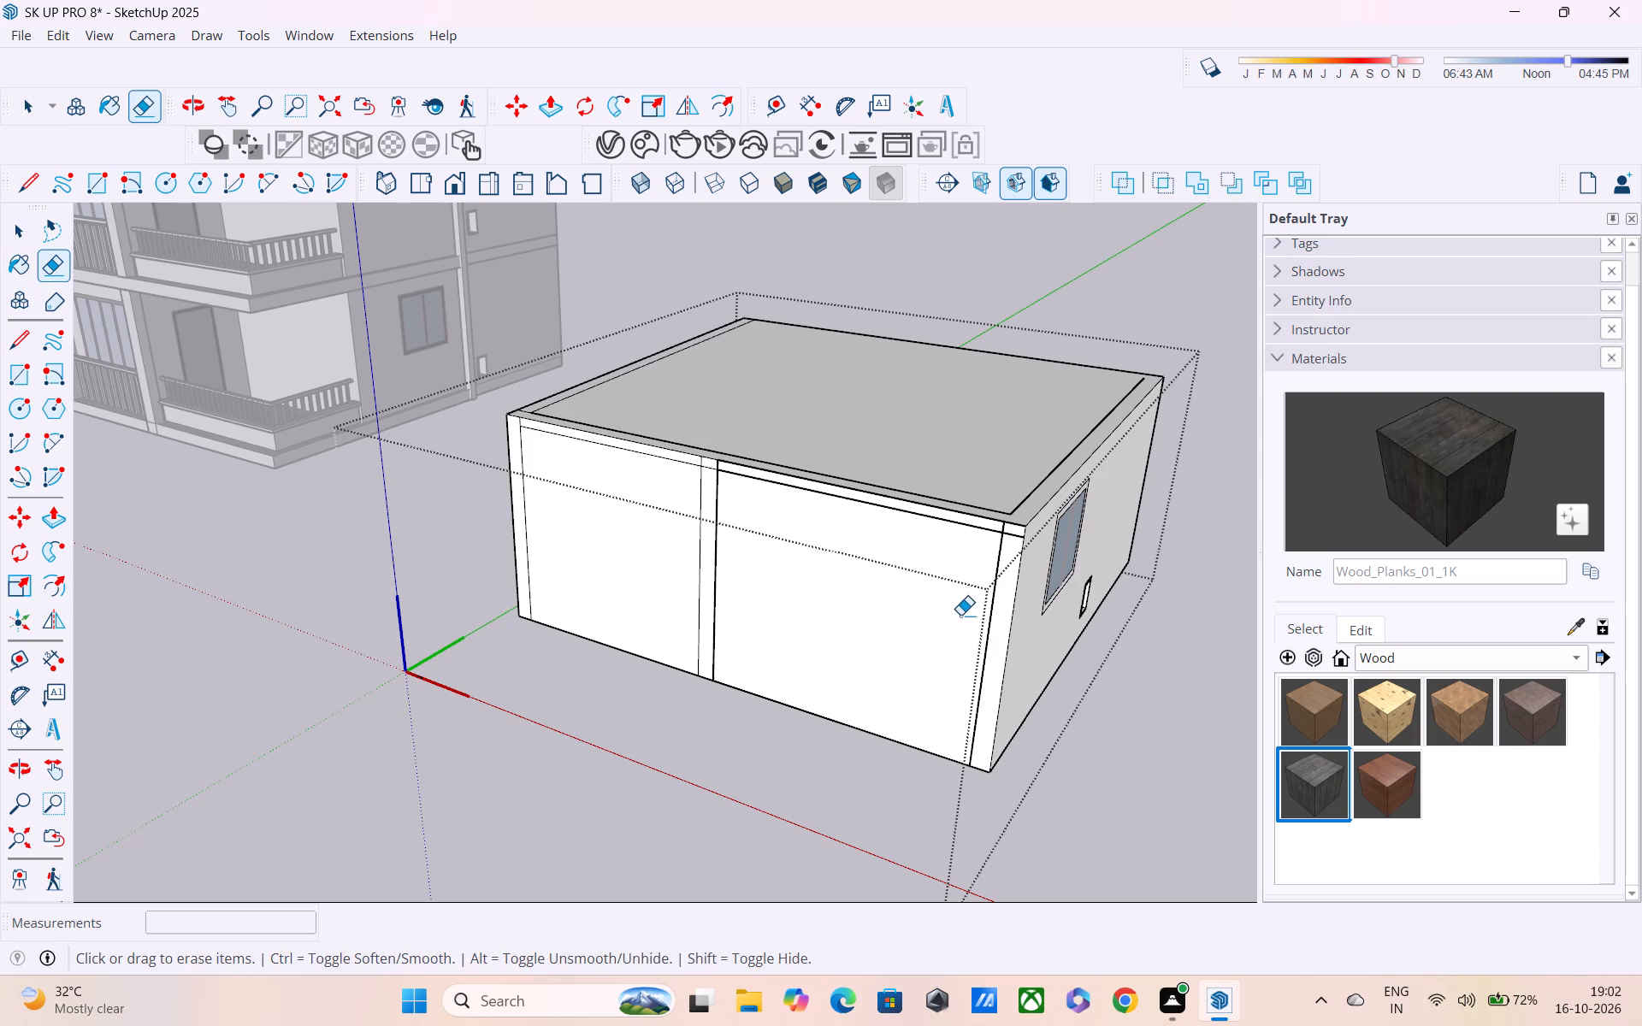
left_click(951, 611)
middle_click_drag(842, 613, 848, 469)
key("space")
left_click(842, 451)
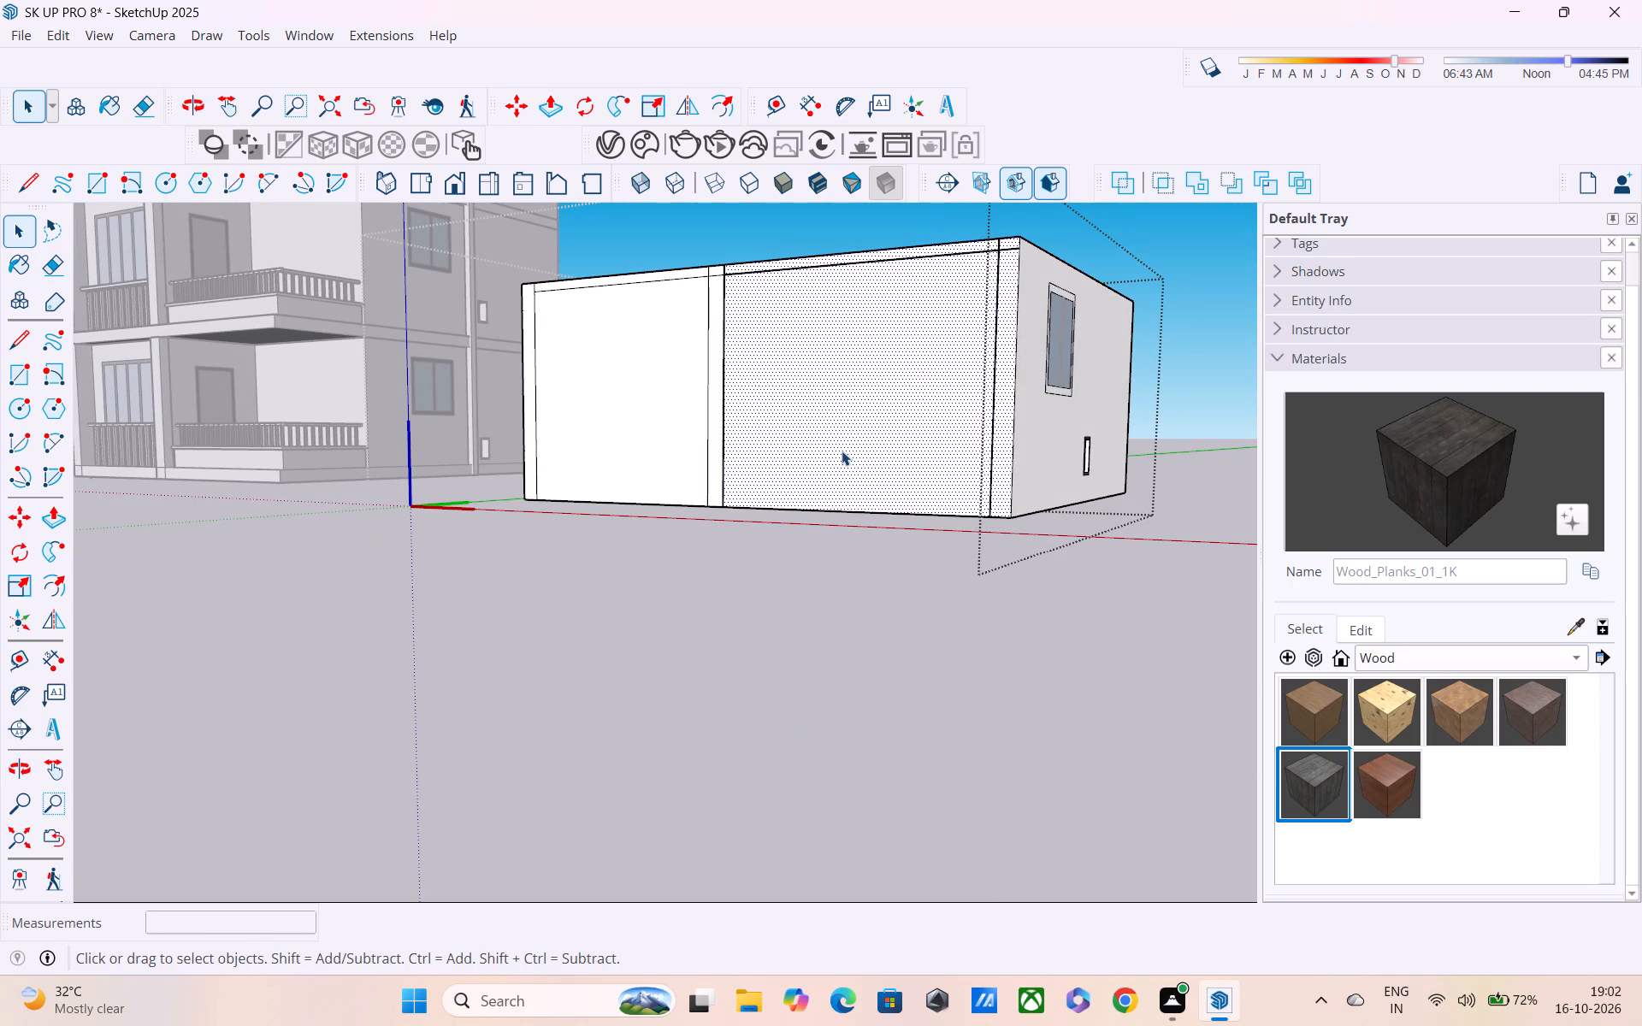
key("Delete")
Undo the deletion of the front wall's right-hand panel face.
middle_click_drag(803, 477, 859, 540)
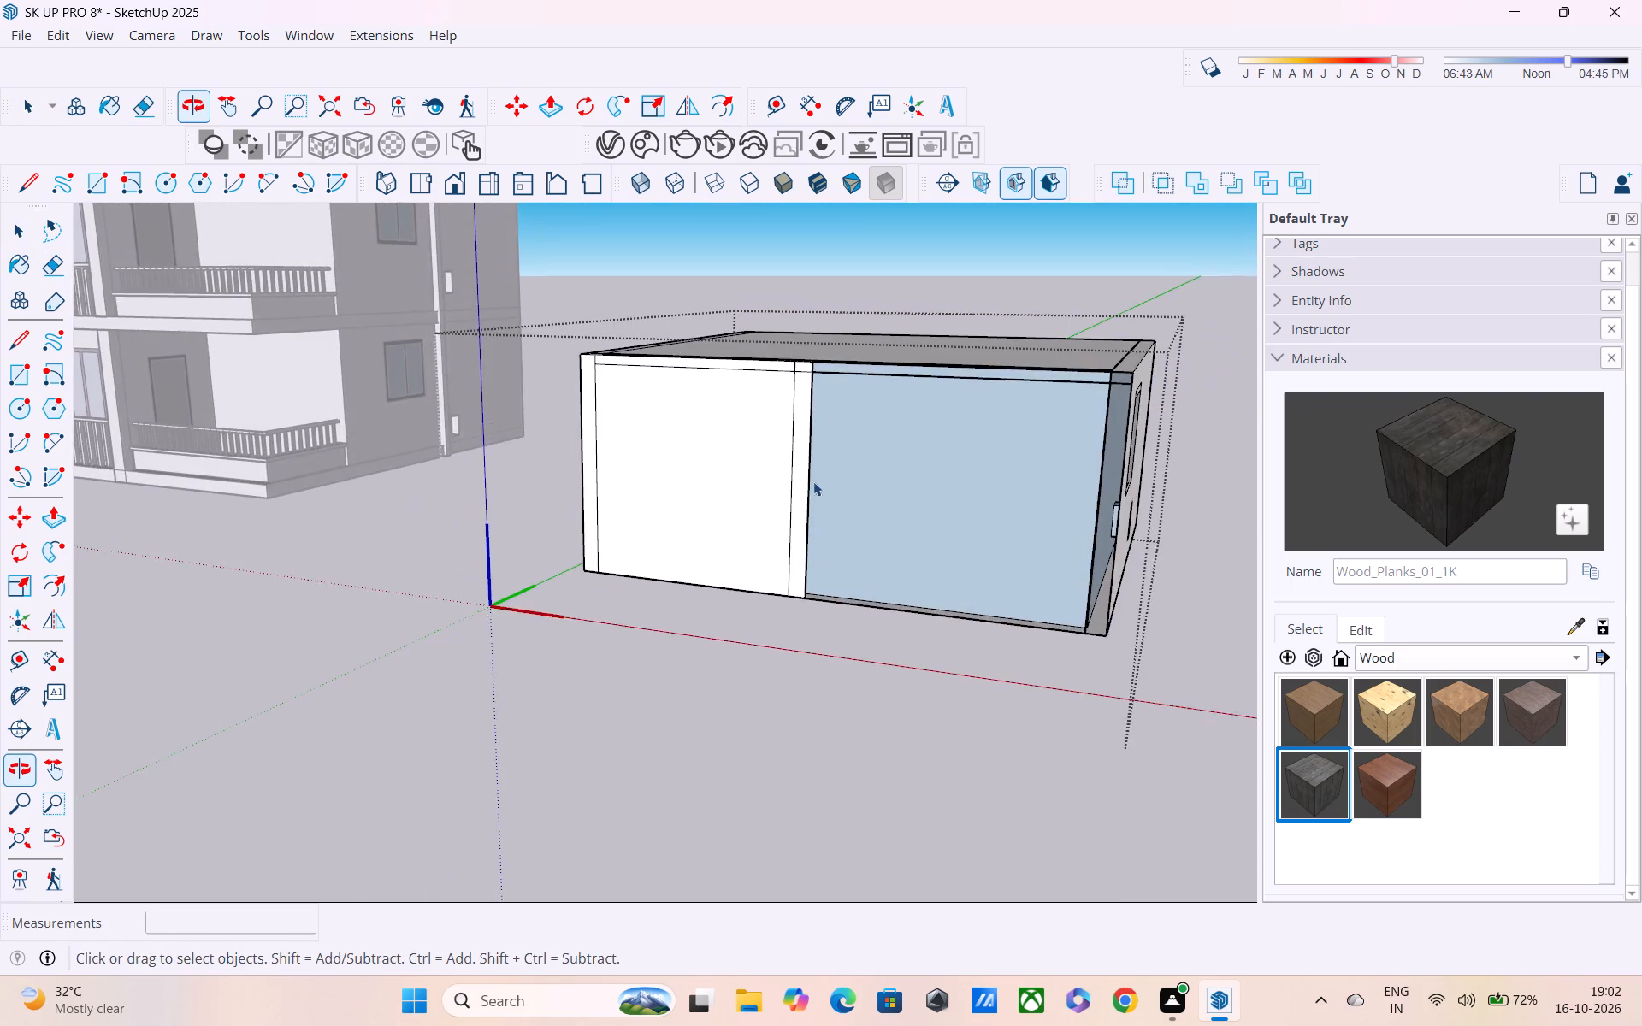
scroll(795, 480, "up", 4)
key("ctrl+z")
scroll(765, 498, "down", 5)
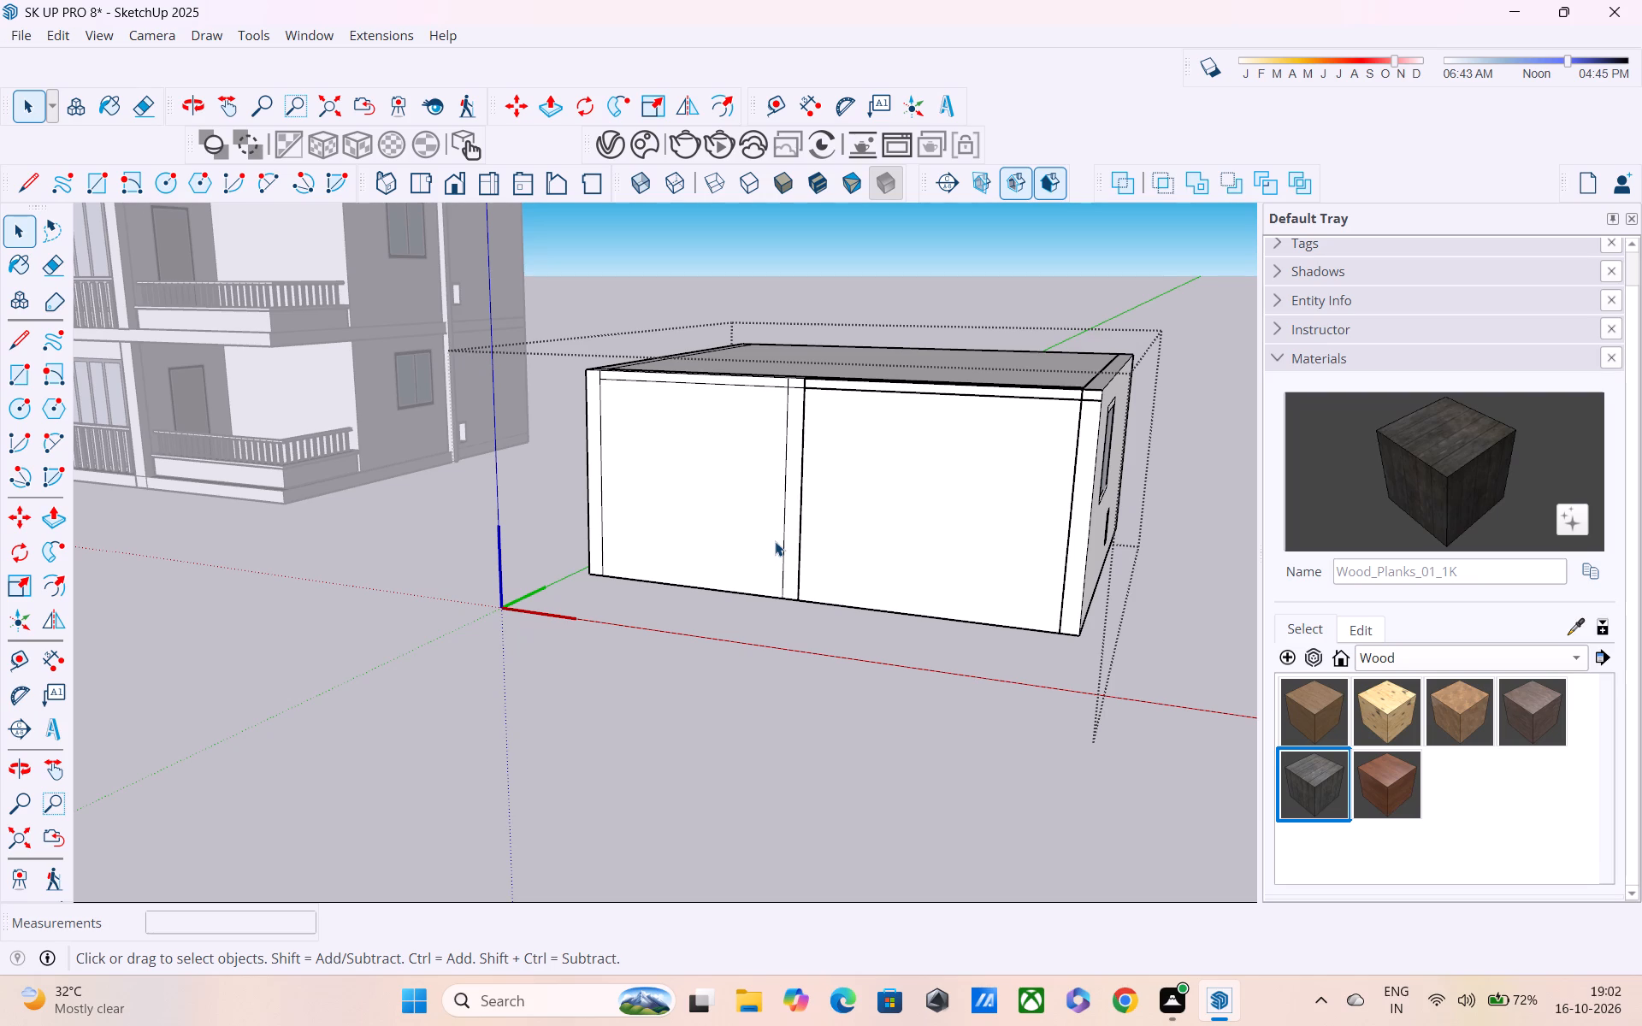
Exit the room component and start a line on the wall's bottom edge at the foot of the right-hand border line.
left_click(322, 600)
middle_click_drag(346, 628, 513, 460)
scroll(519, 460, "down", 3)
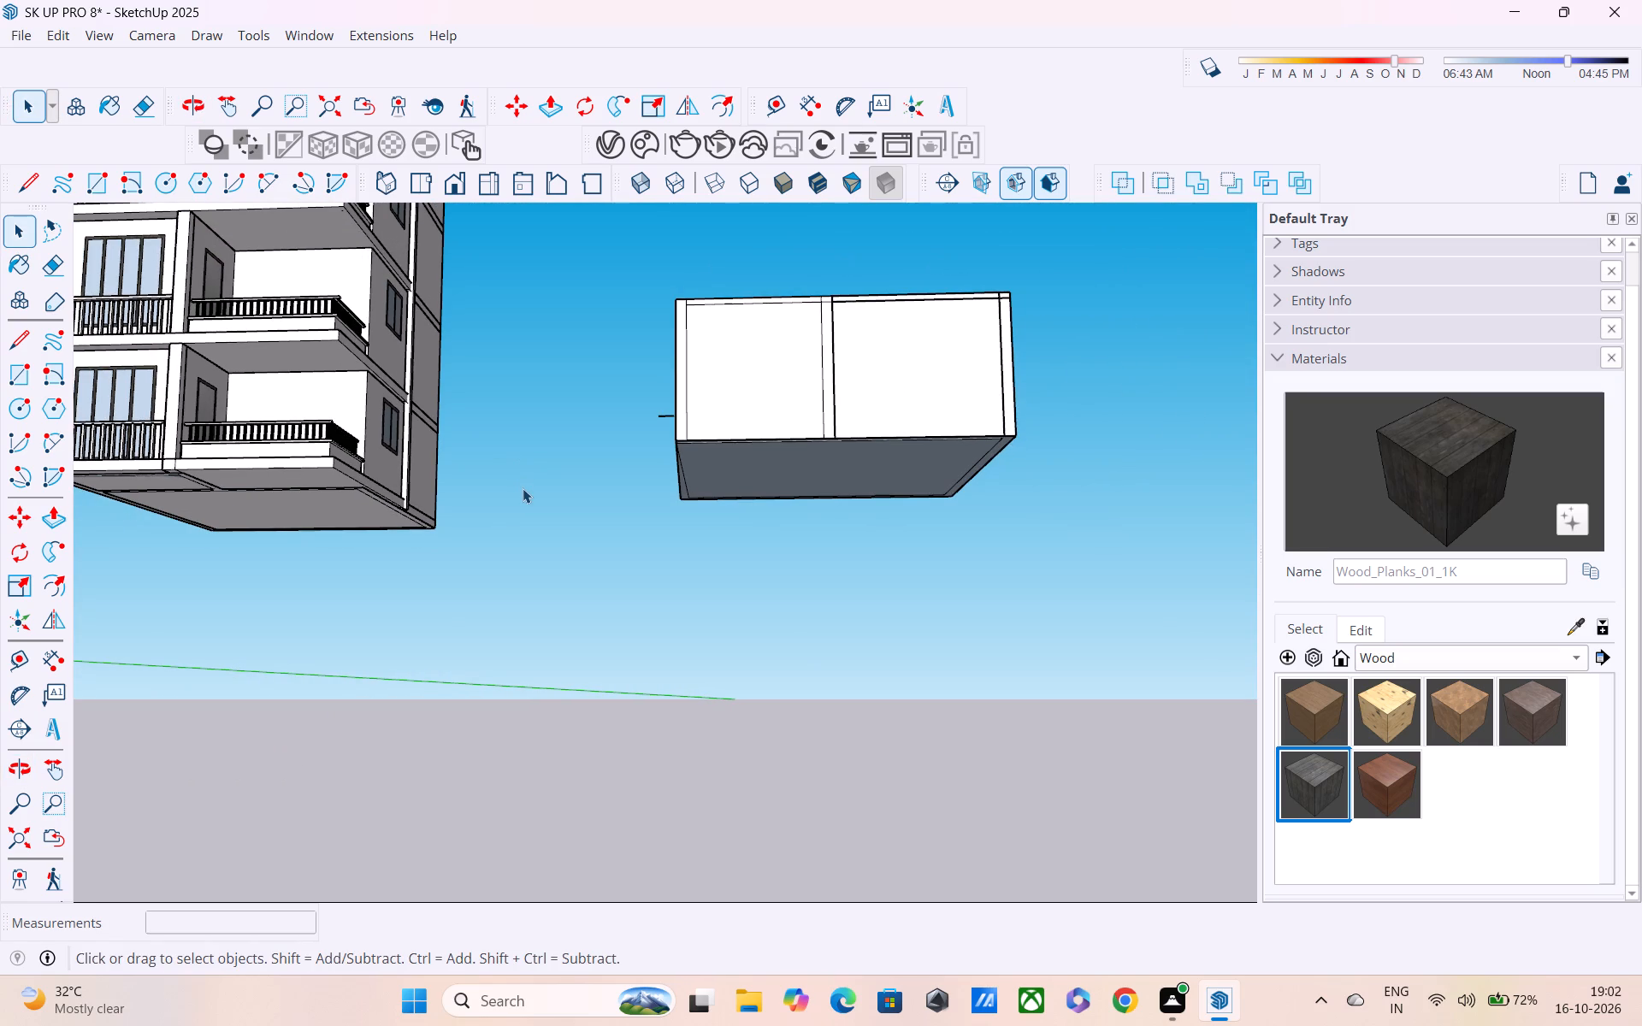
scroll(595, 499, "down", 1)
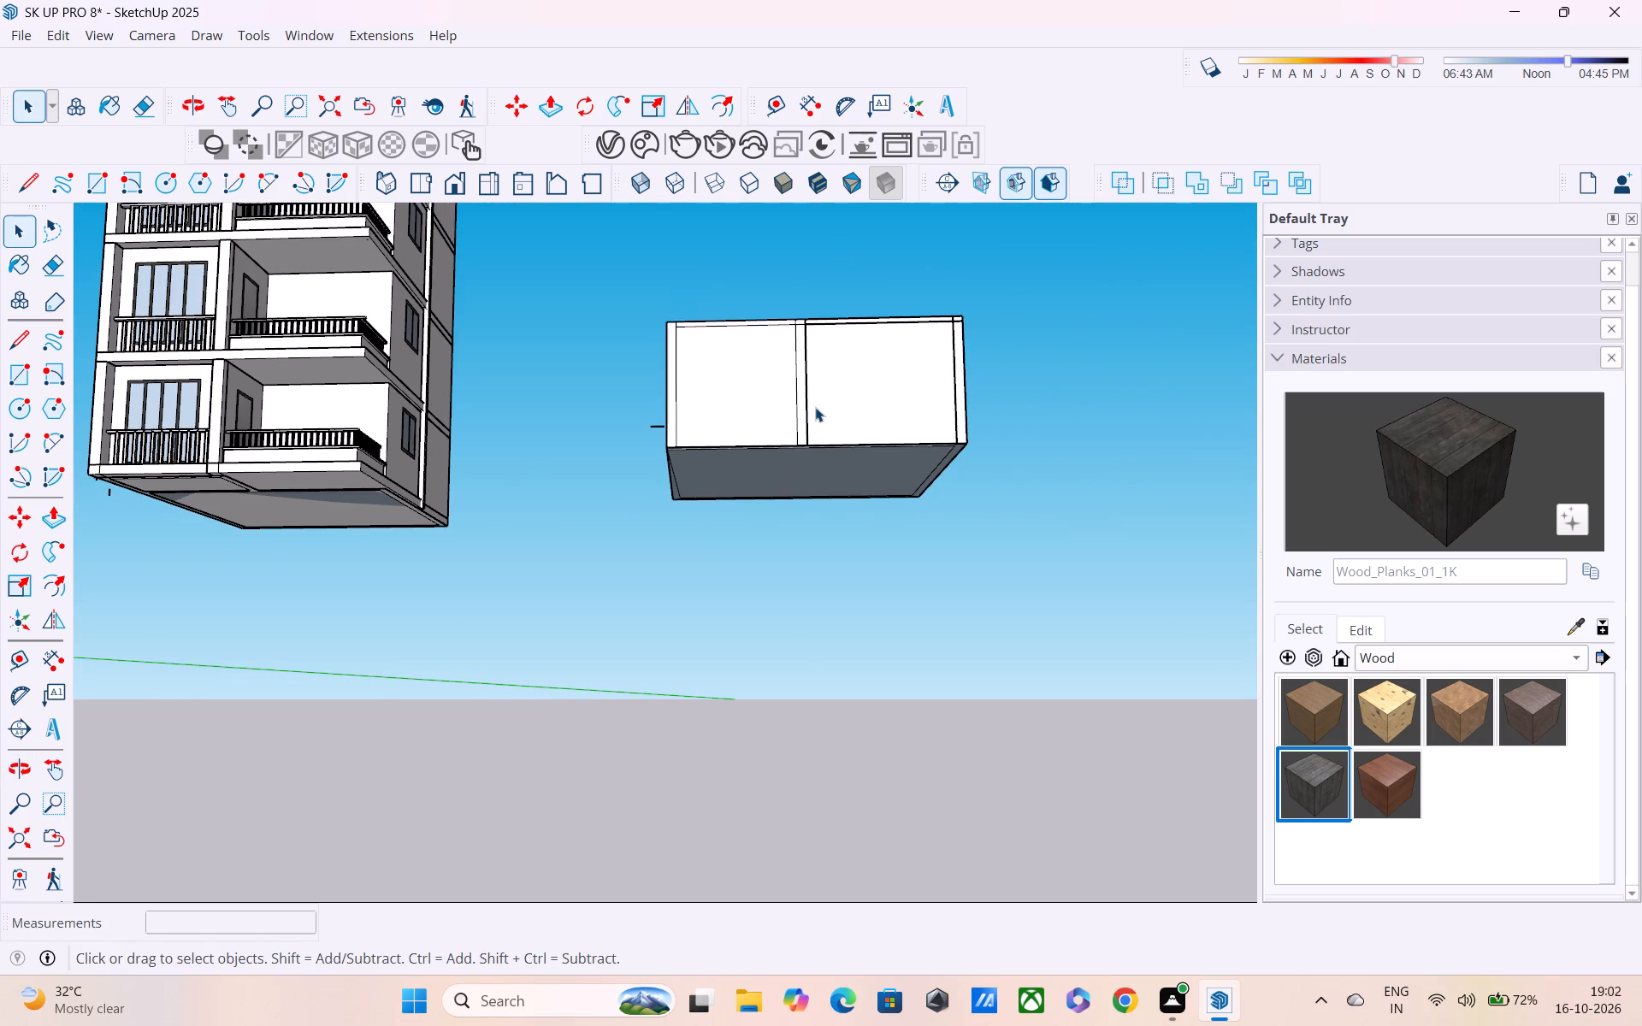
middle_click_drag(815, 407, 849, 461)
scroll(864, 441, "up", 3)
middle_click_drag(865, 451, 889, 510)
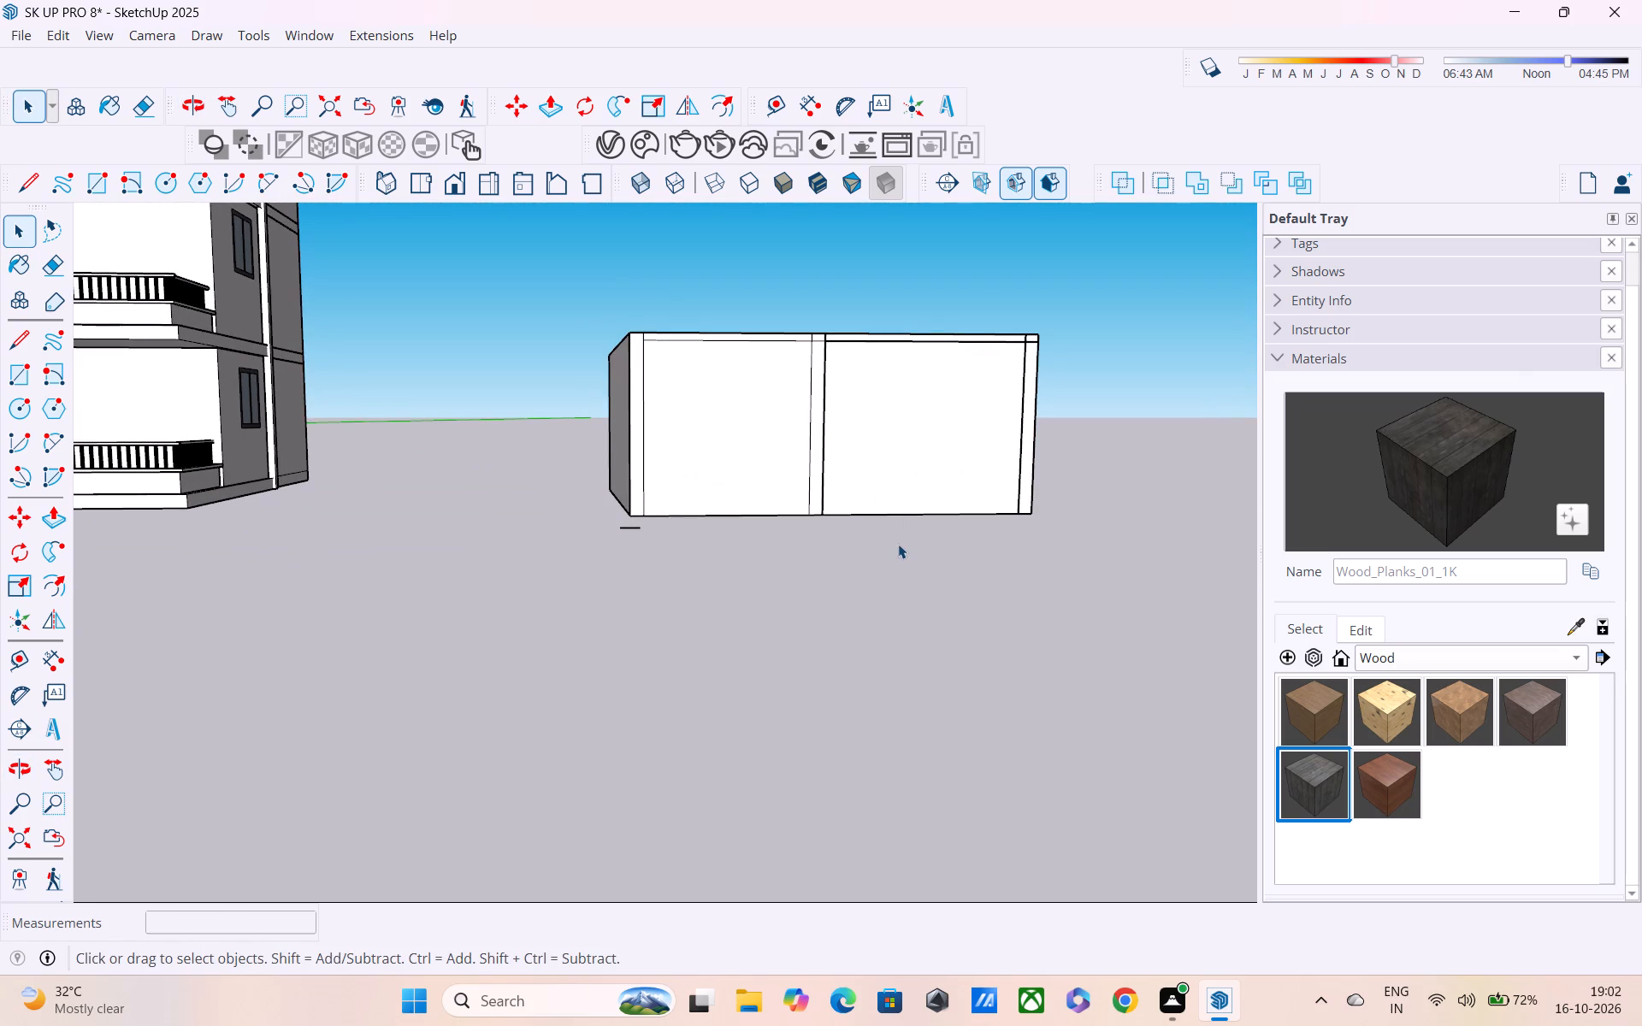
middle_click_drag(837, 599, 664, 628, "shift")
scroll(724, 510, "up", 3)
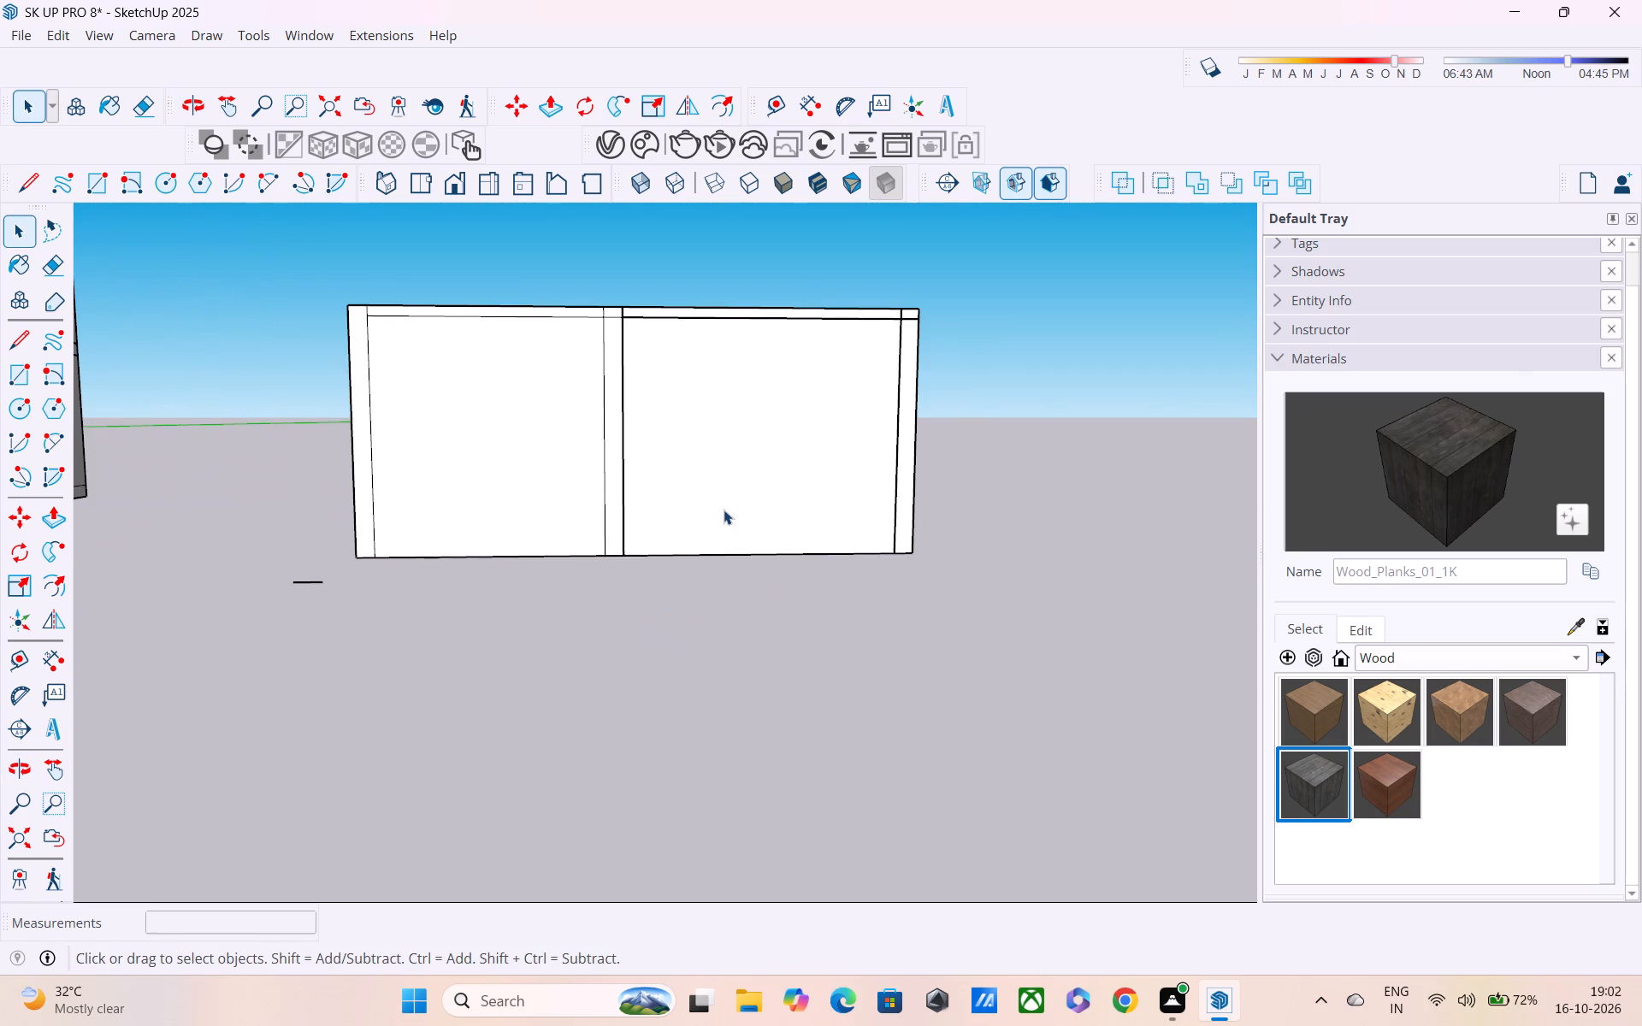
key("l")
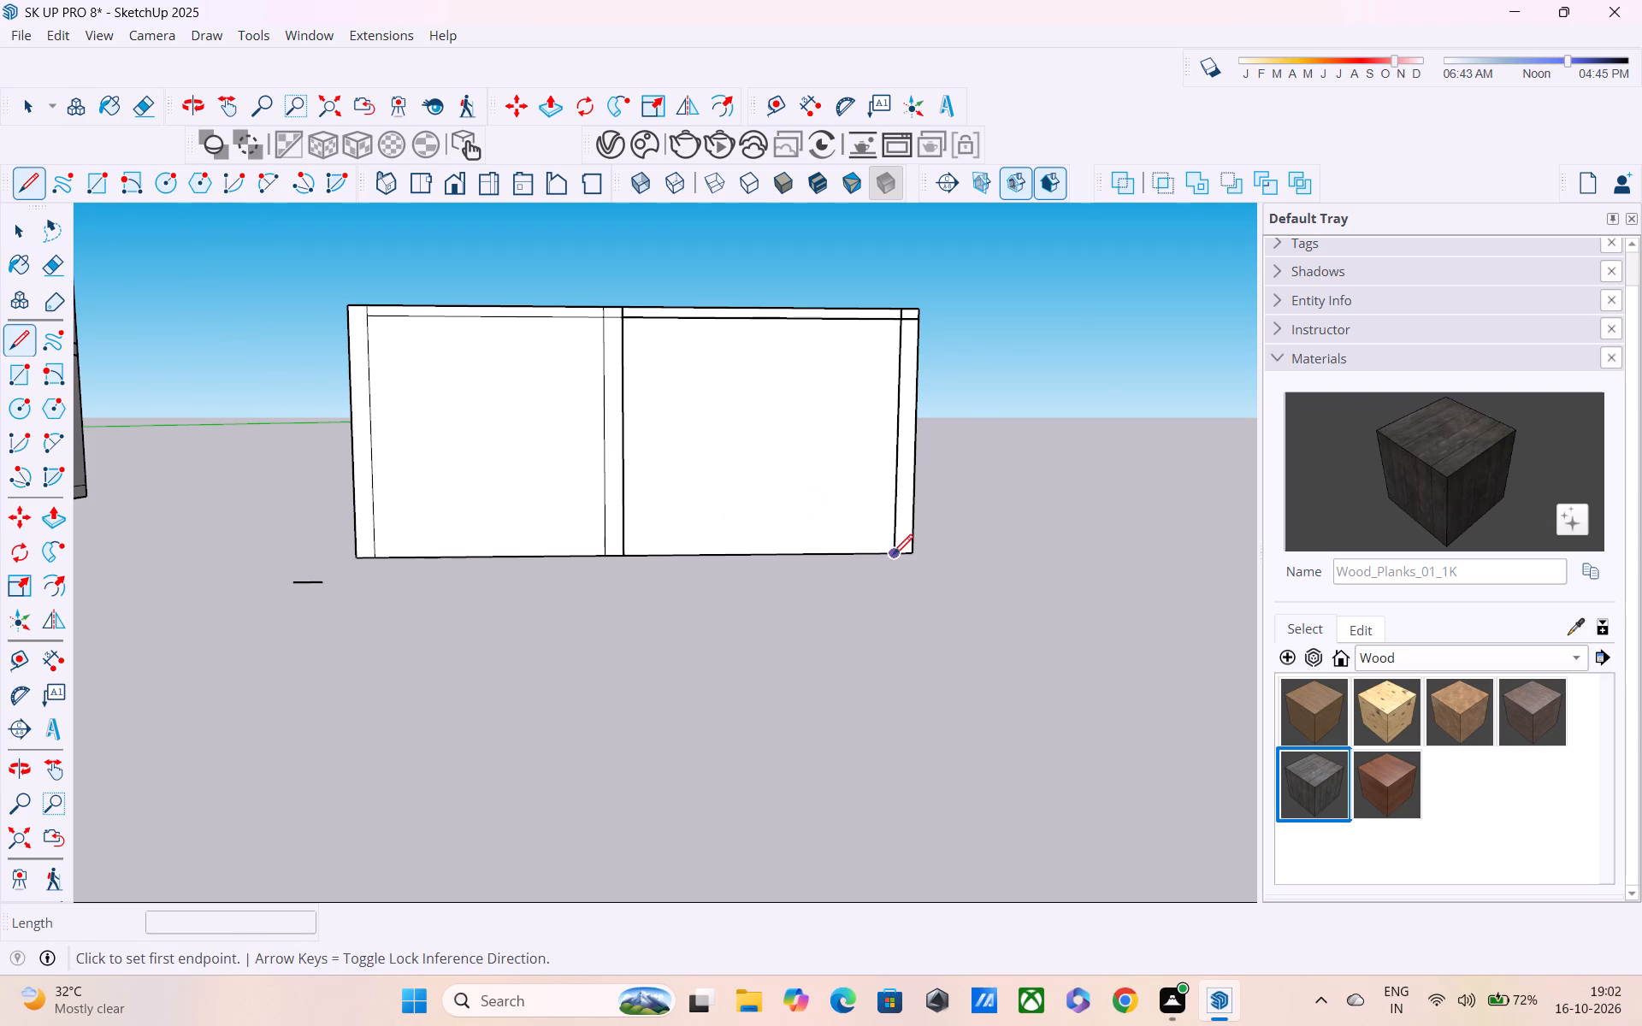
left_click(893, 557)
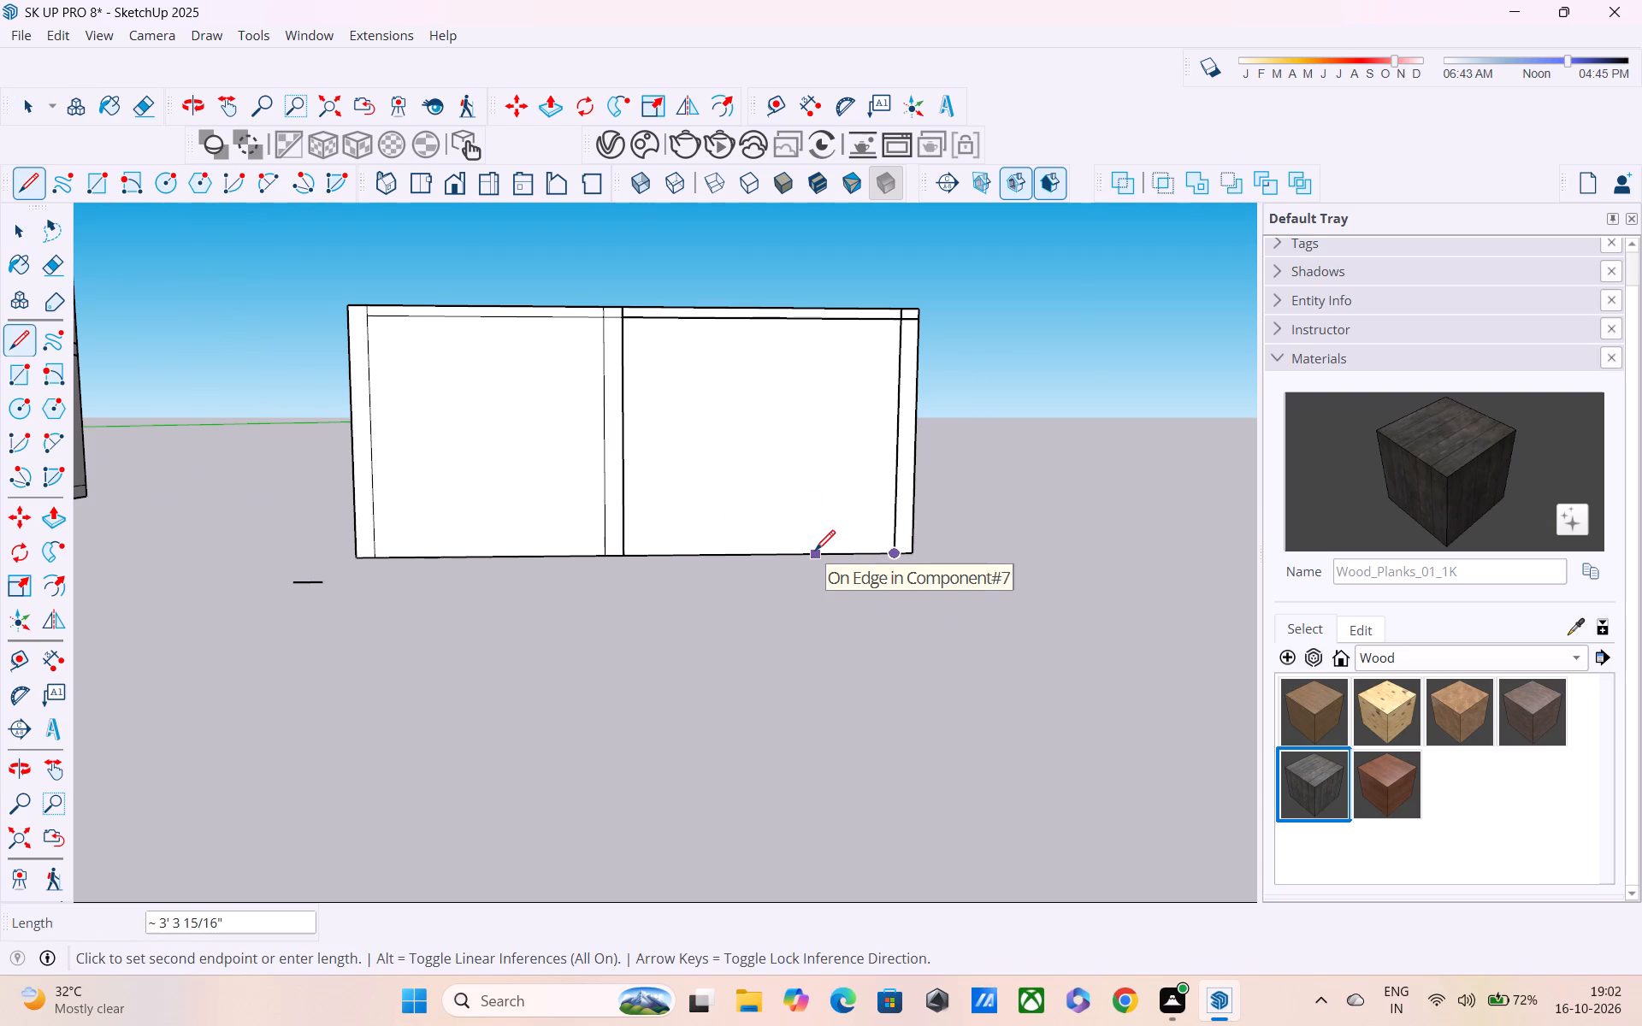
Undo the recent edits back through the border lines along the front wall's top and both sides.
key("ctrl+z")
key("ctrl+z")
key("ctrl+z")
key("ctrl+z")
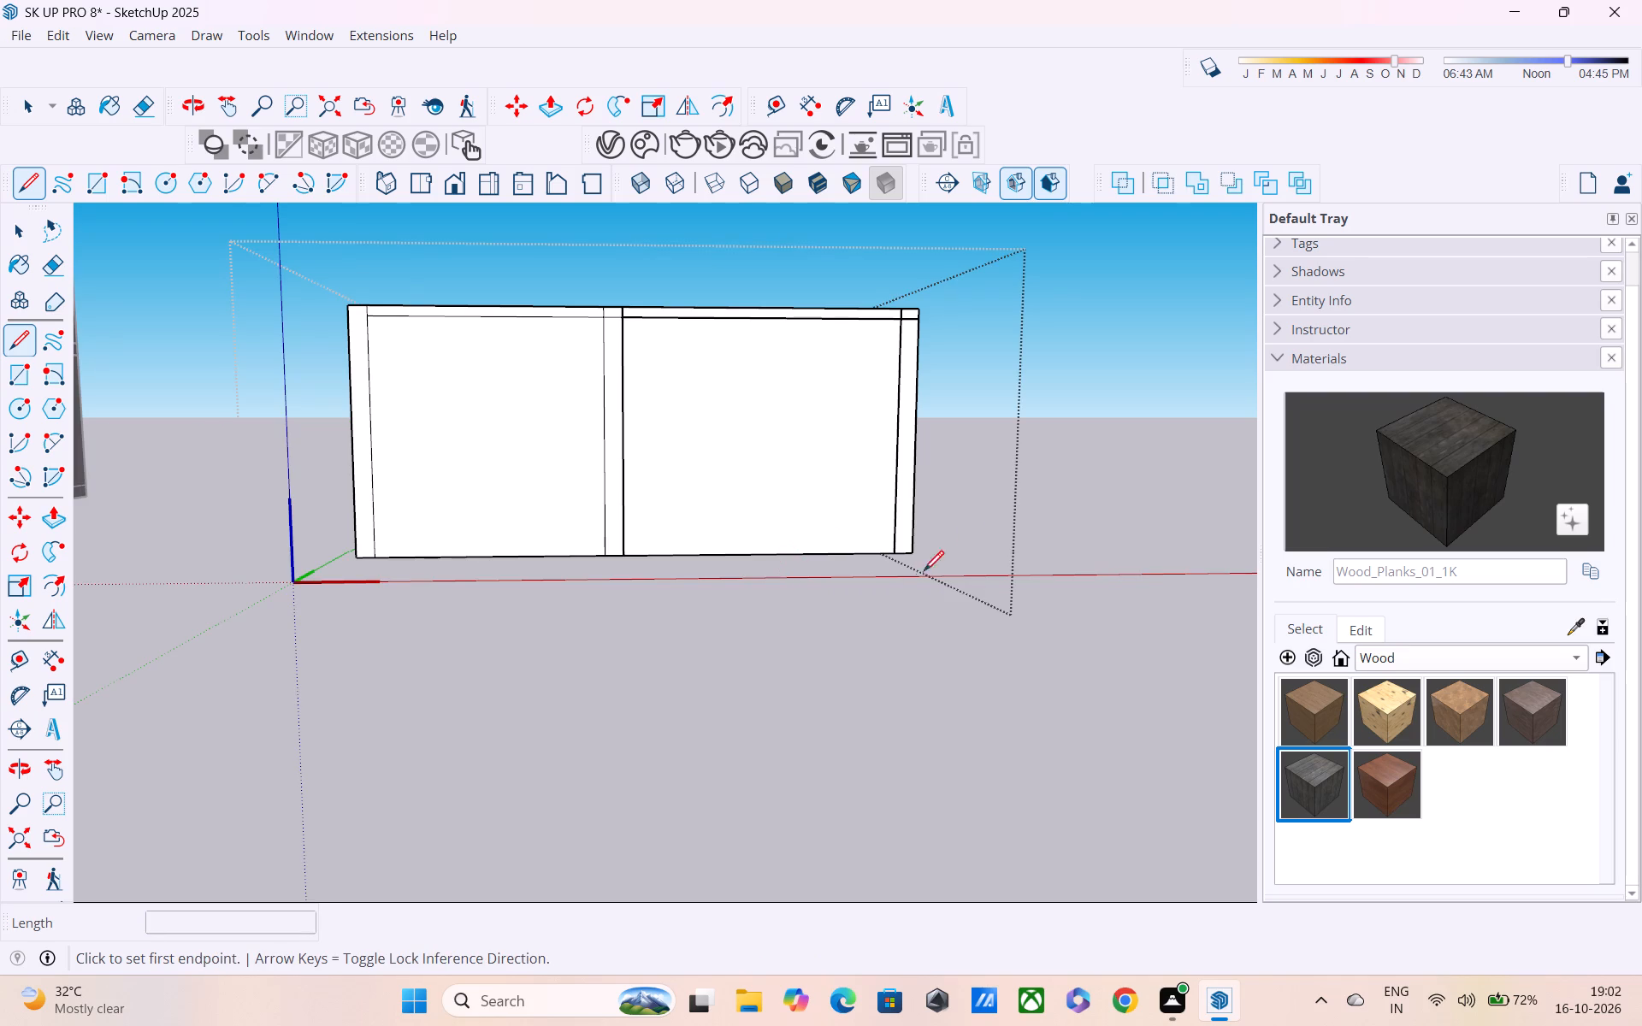
key("ctrl+z")
key("ctrl+z")
key("ctrl+z")
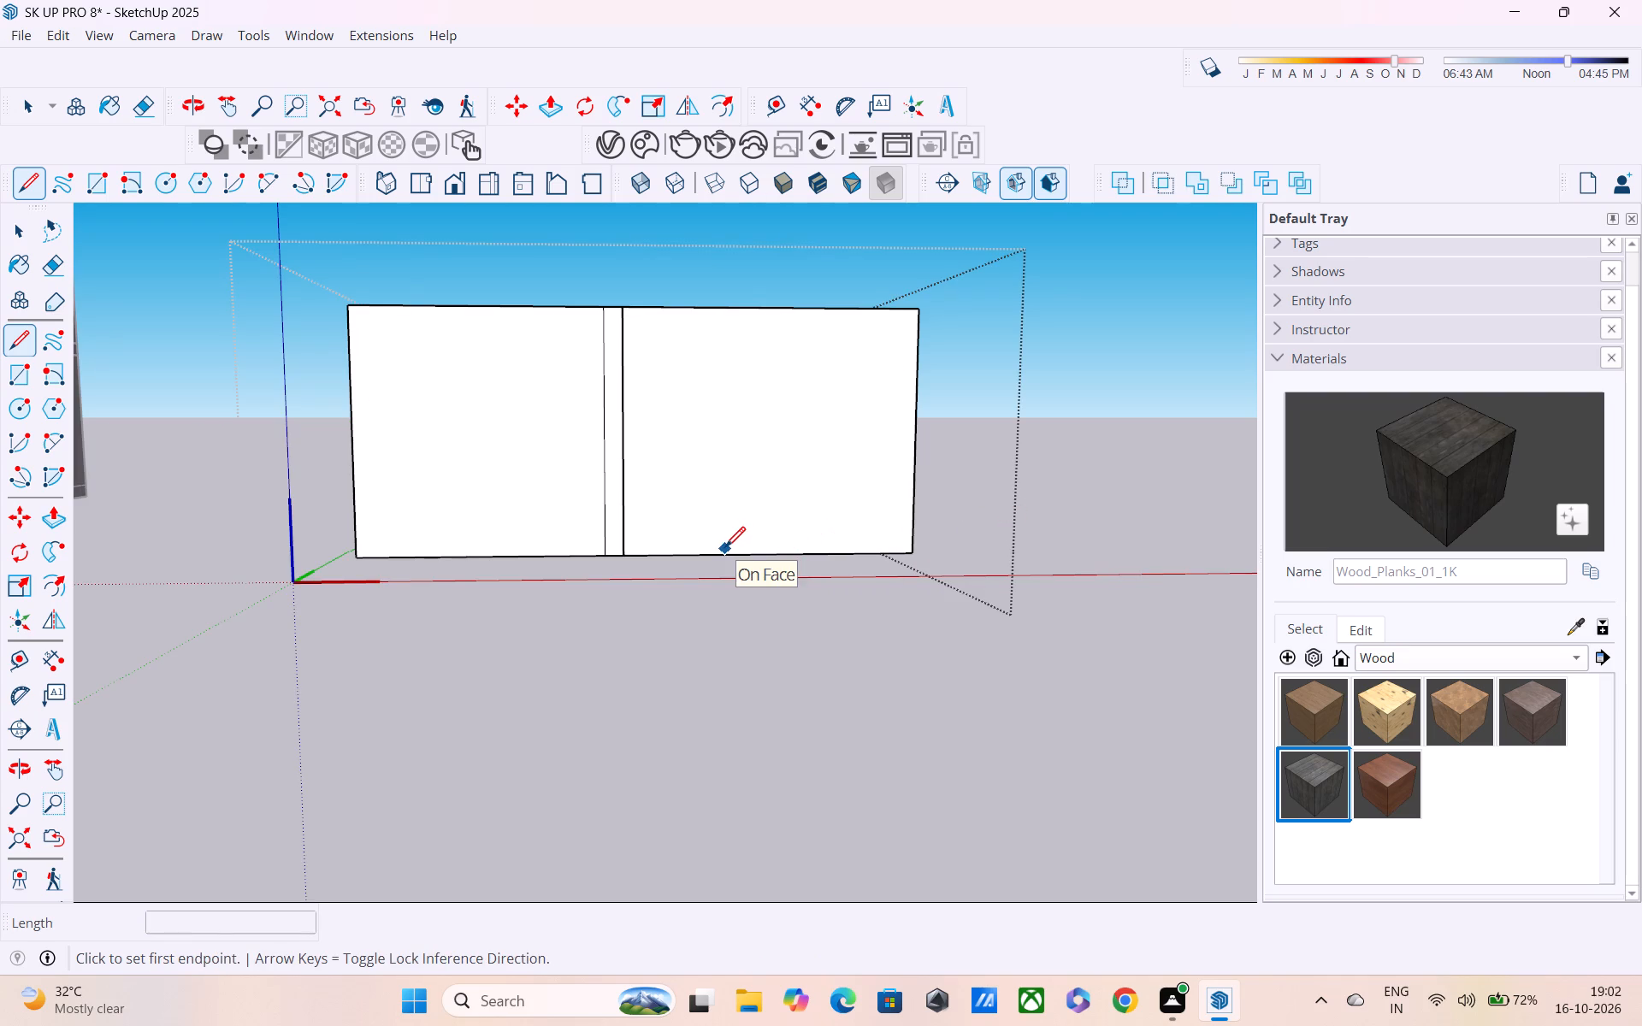
Erase the two vertical lines in the middle of the front wall.
key("e")
left_click_drag(640, 452, 607, 483)
scroll(605, 485, "down", 1)
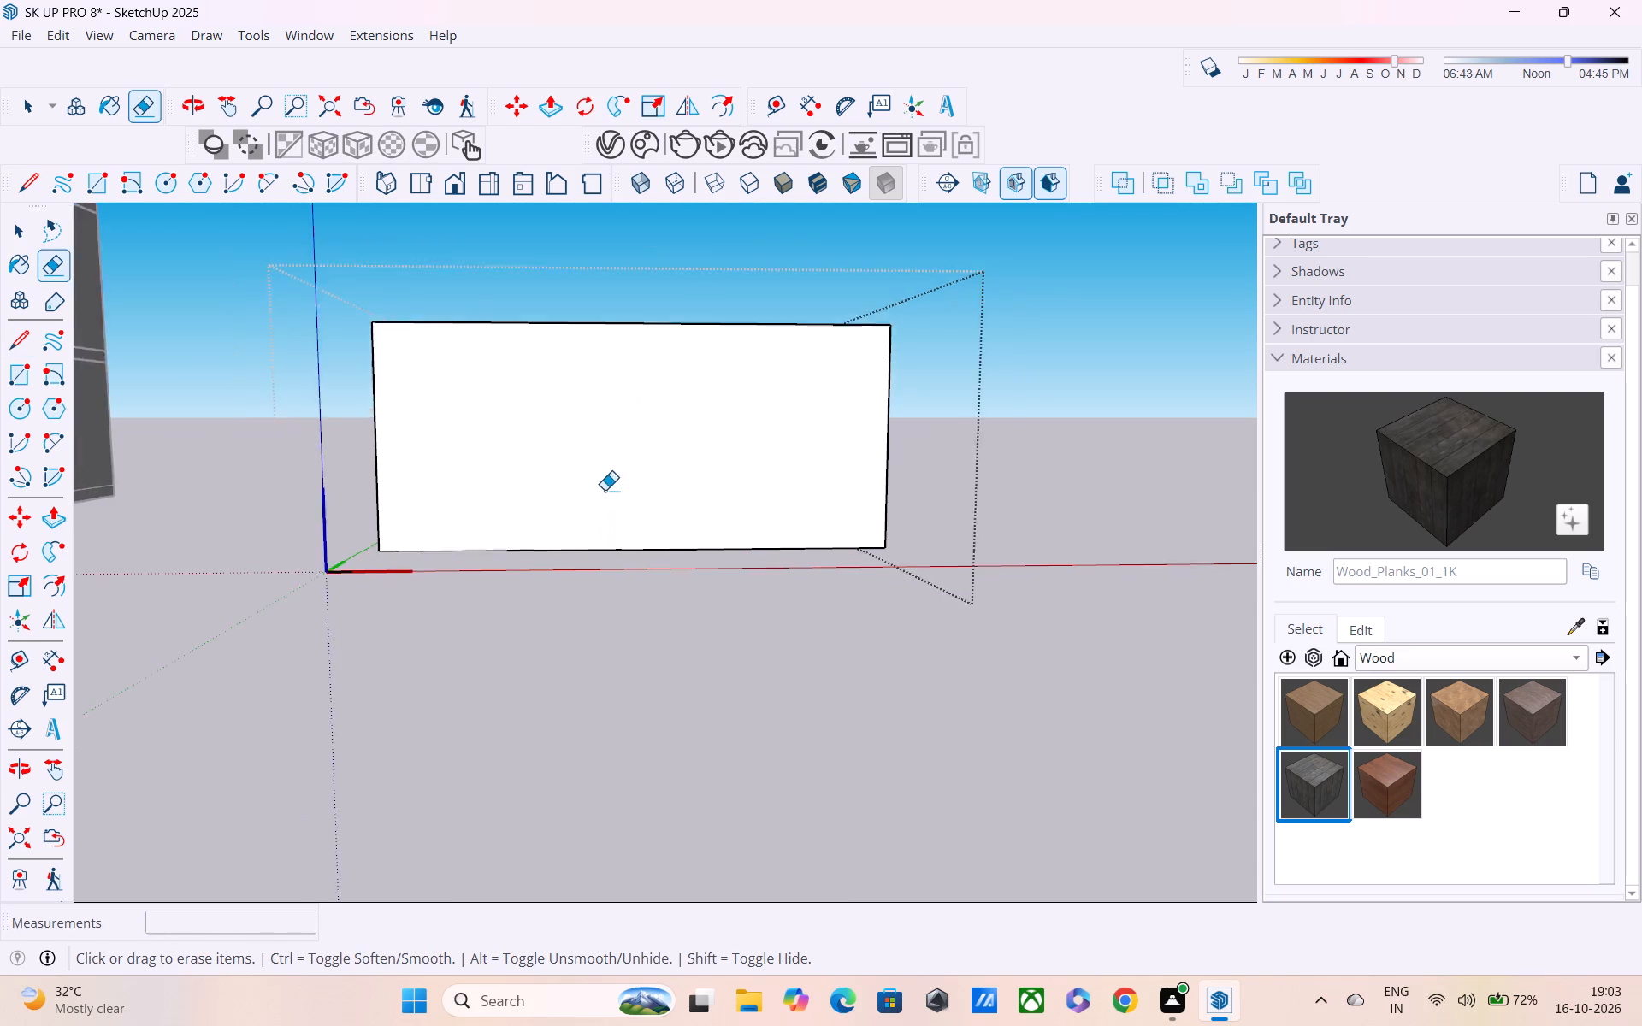
Draw a line about 6' 9/16" long on the front wall's bottom edge, starting from its right corner.
middle_click_drag(605, 500, 600, 592)
scroll(752, 648, "down", 2)
key("m")
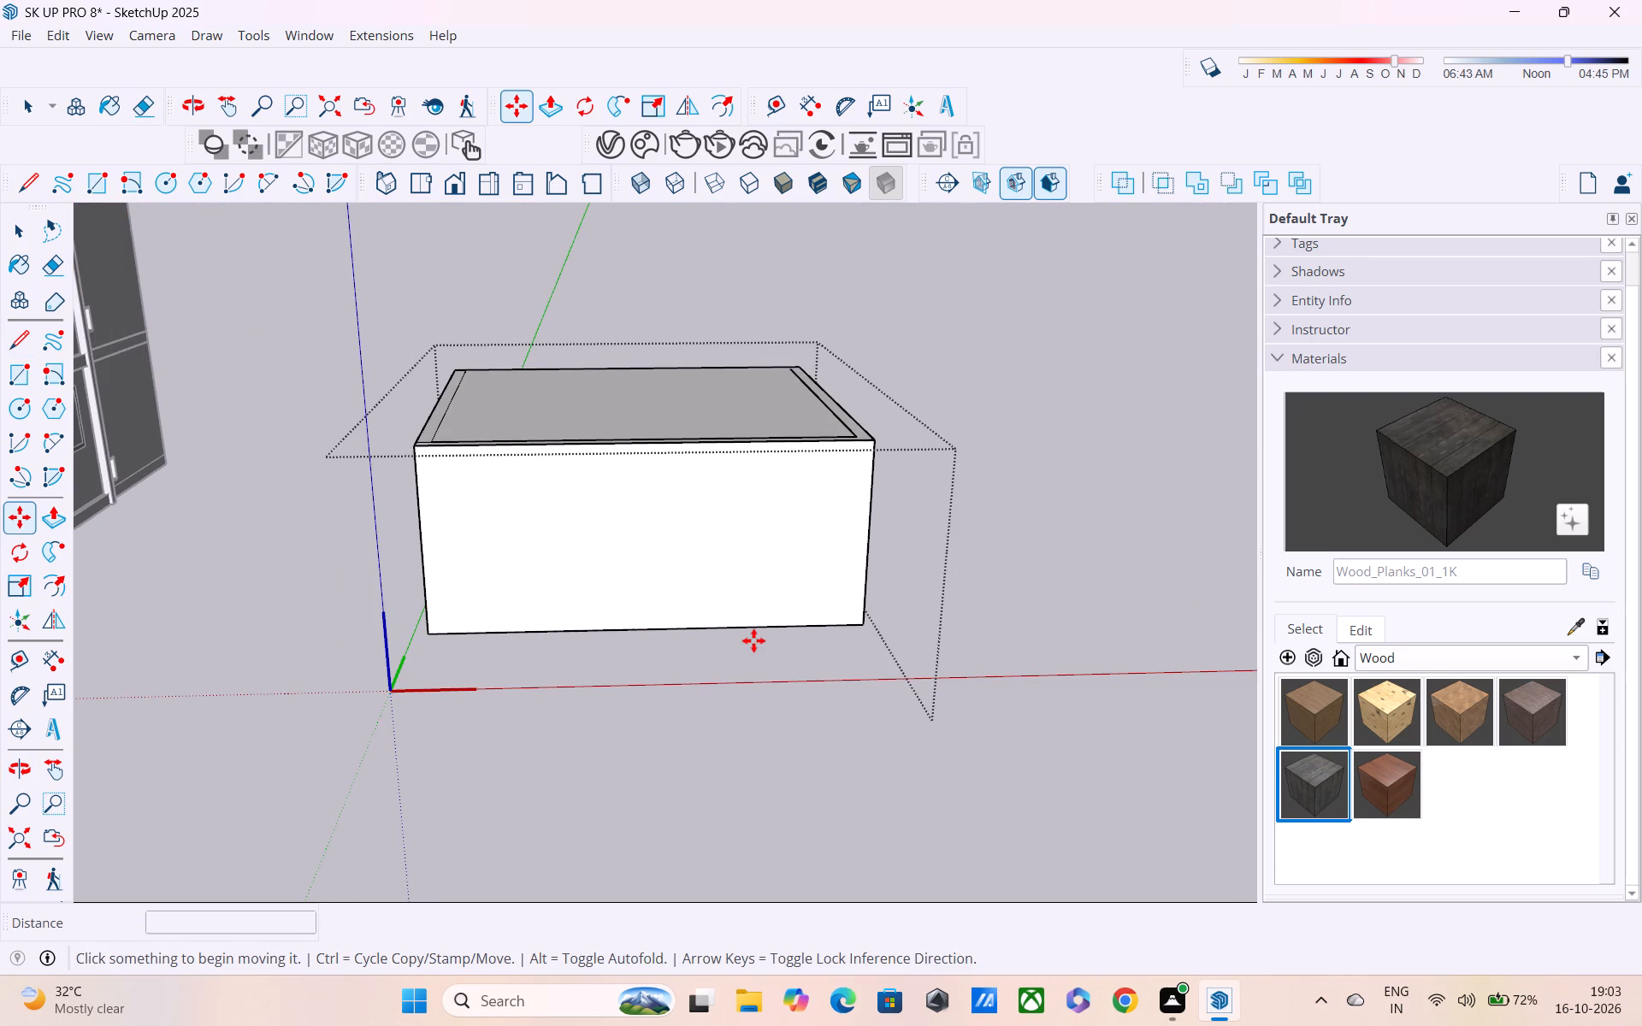
key("l")
scroll(817, 629, "up", 3)
left_click(877, 626)
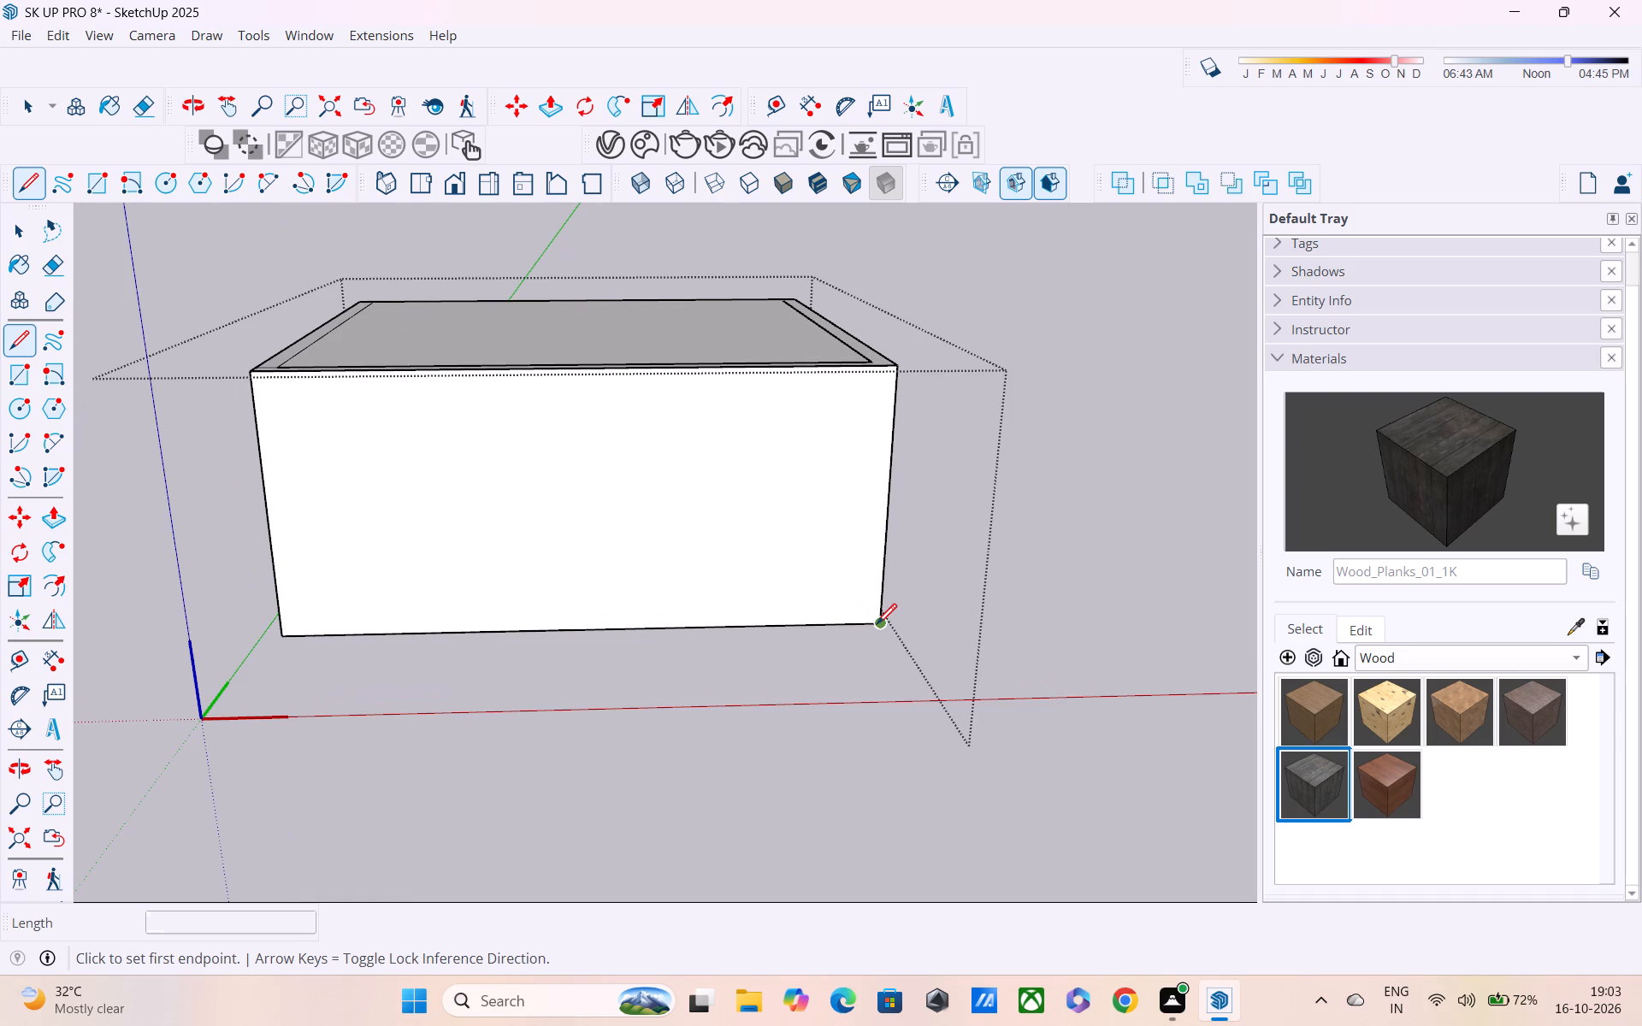
left_click(724, 626)
Draw a 10' vertical line across the front wall from the end of that bottom segment to the top edge.
left_click(728, 370)
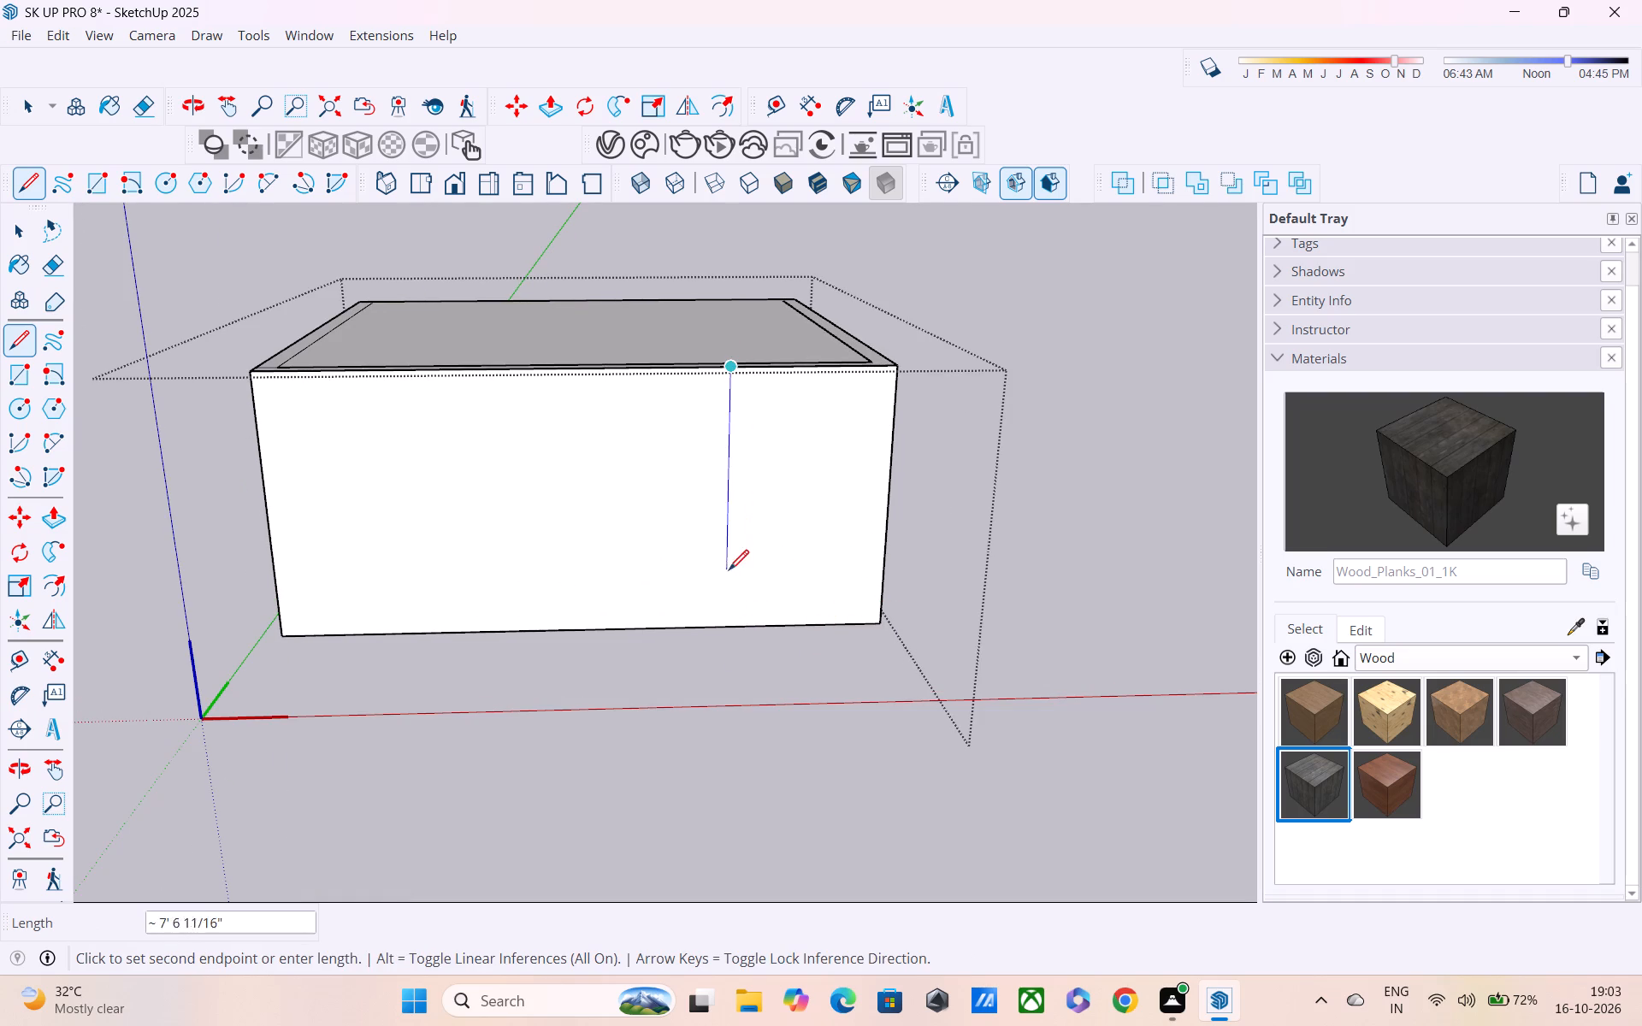
left_click(725, 625)
middle_click_drag(712, 599, 690, 468)
scroll(694, 585, "up", 3)
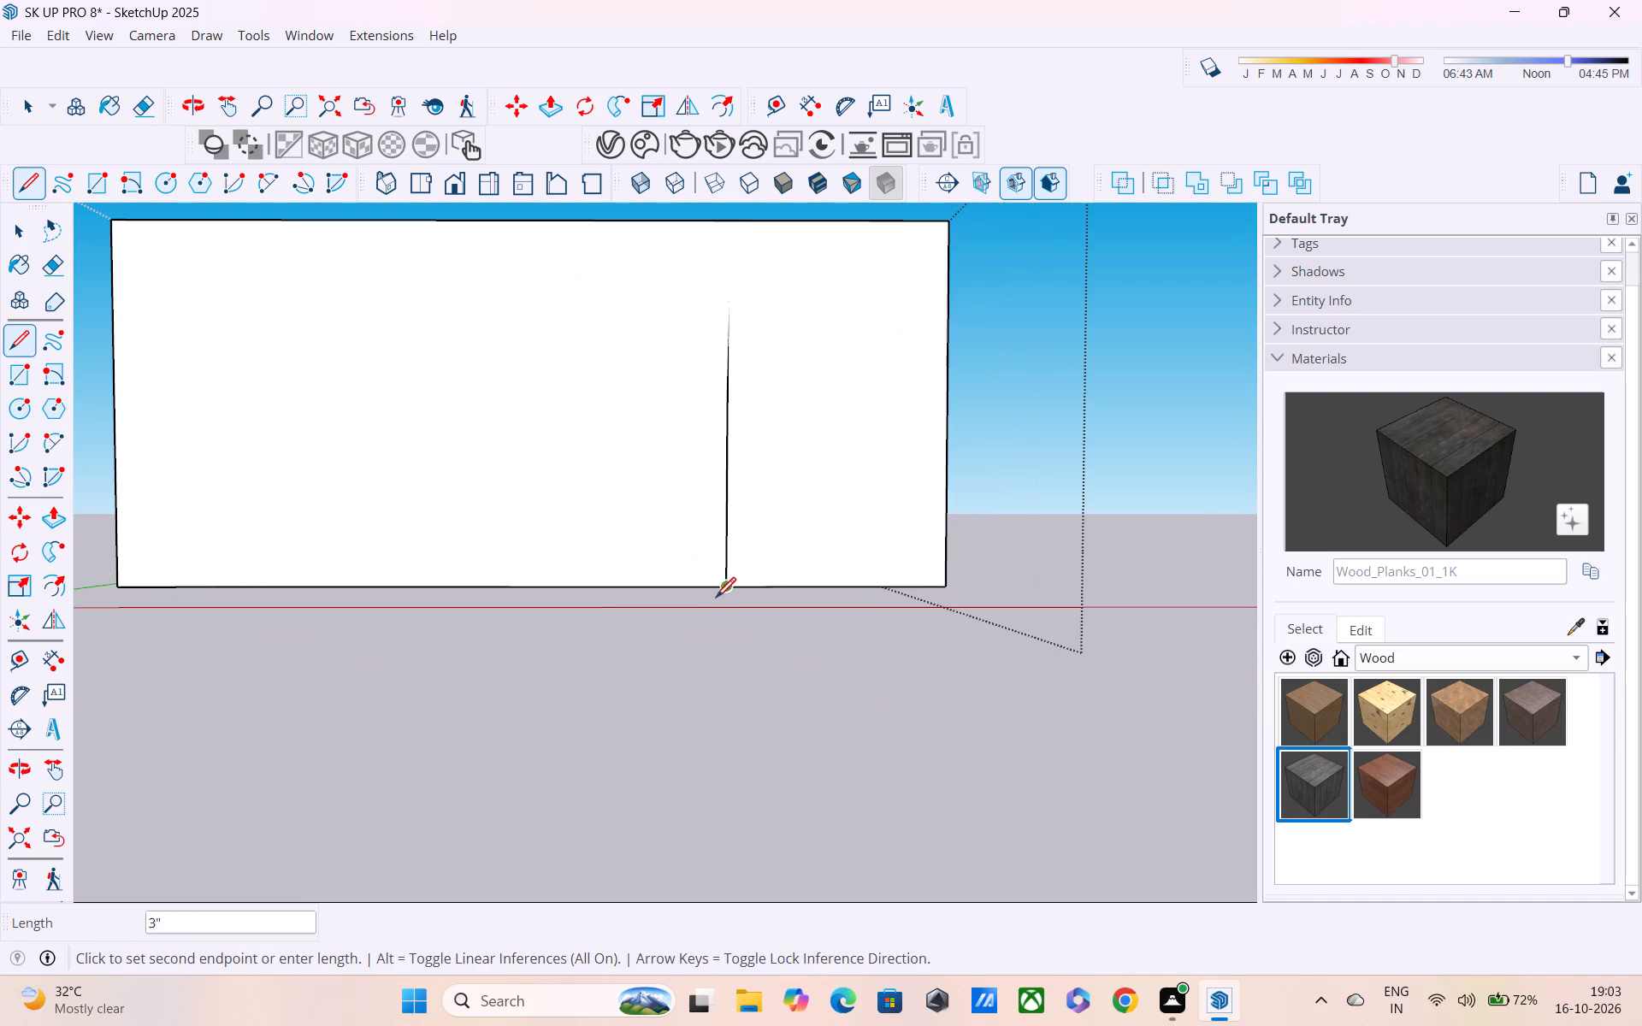
middle_click_drag(729, 548, 726, 691, "shift")
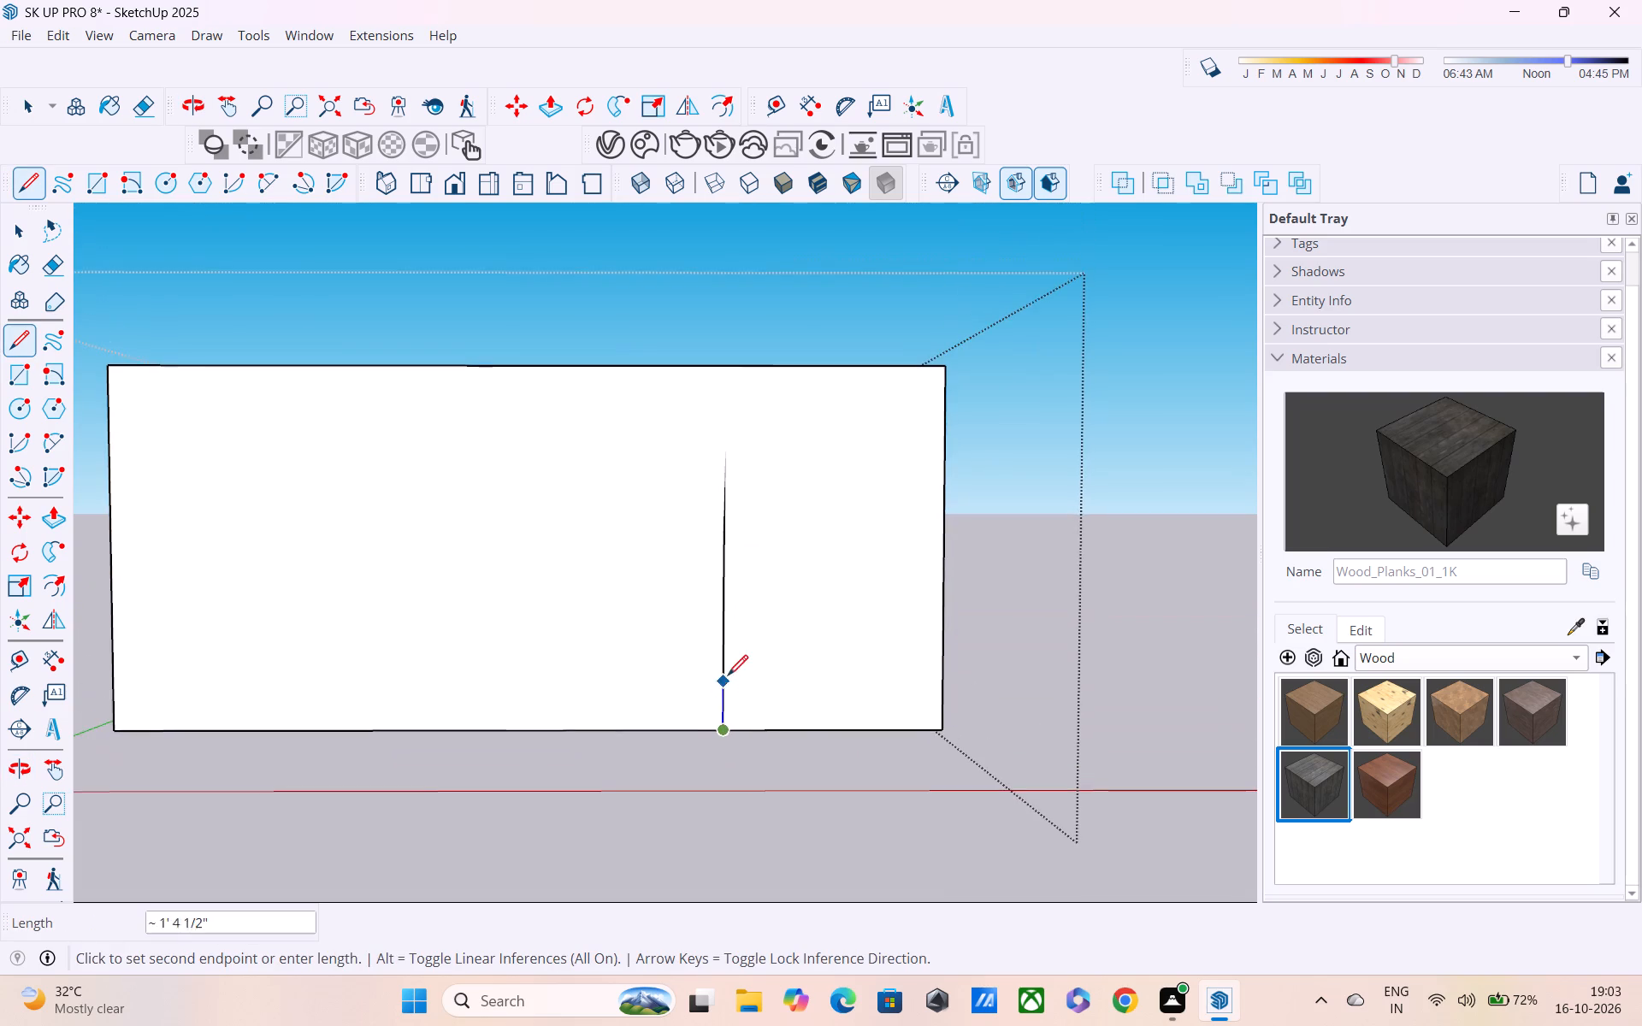
scroll(728, 677, "down", 1)
left_click(728, 396)
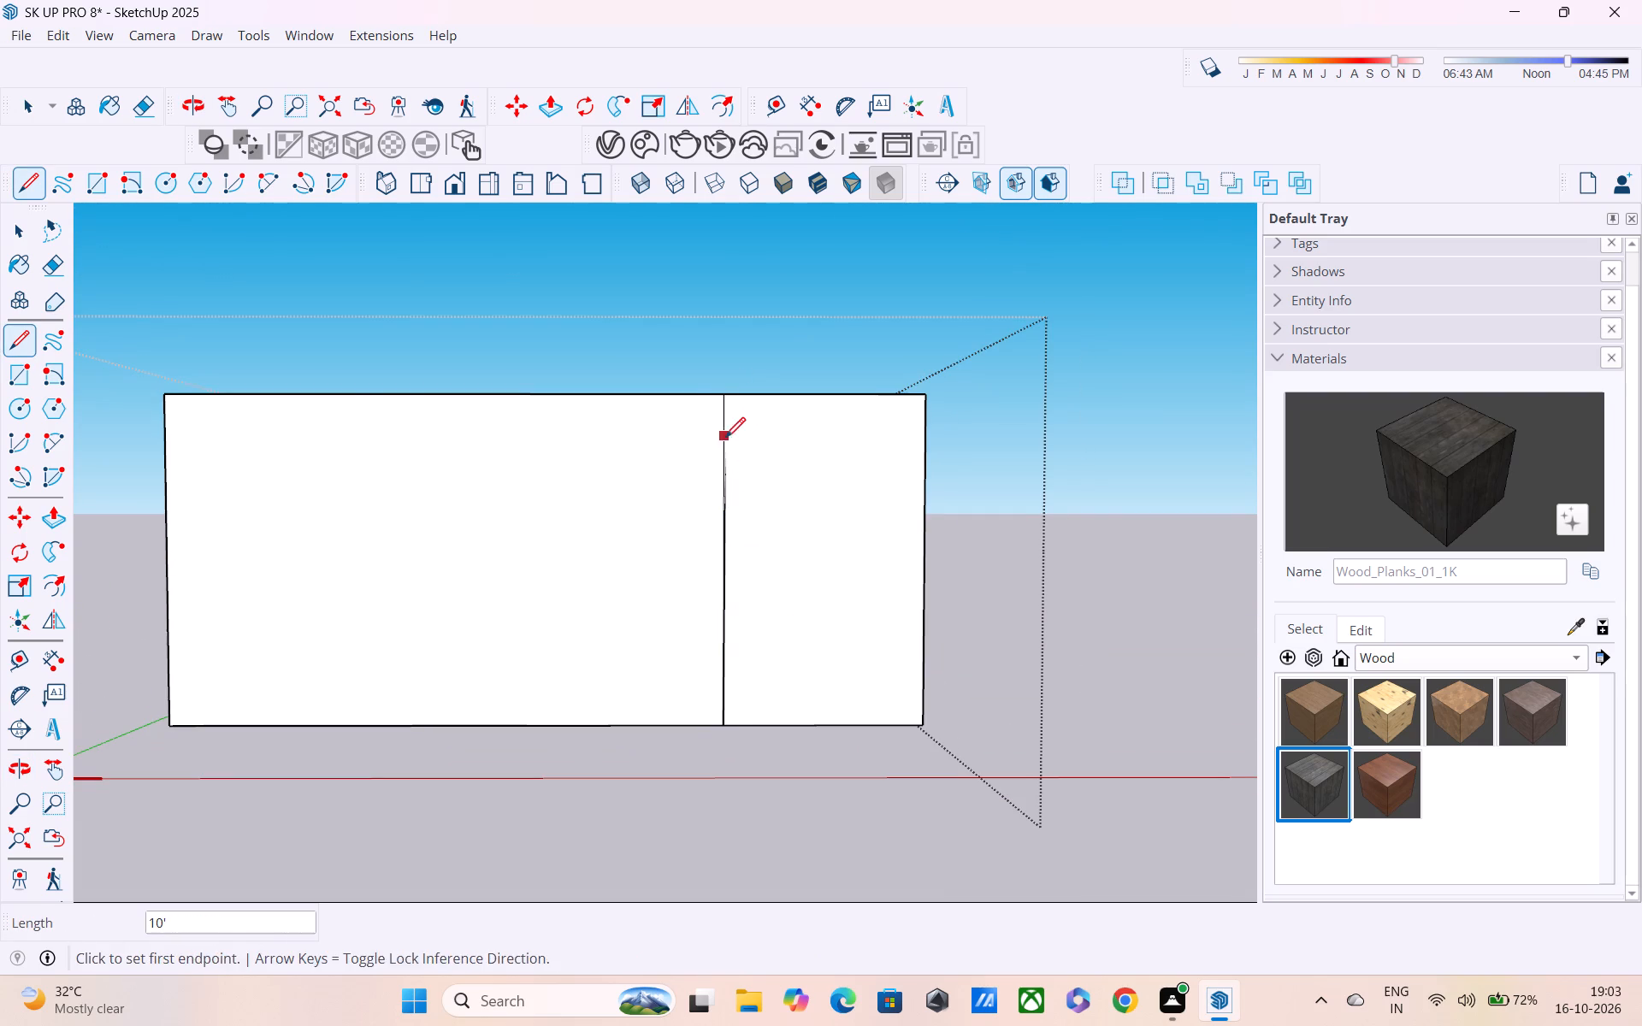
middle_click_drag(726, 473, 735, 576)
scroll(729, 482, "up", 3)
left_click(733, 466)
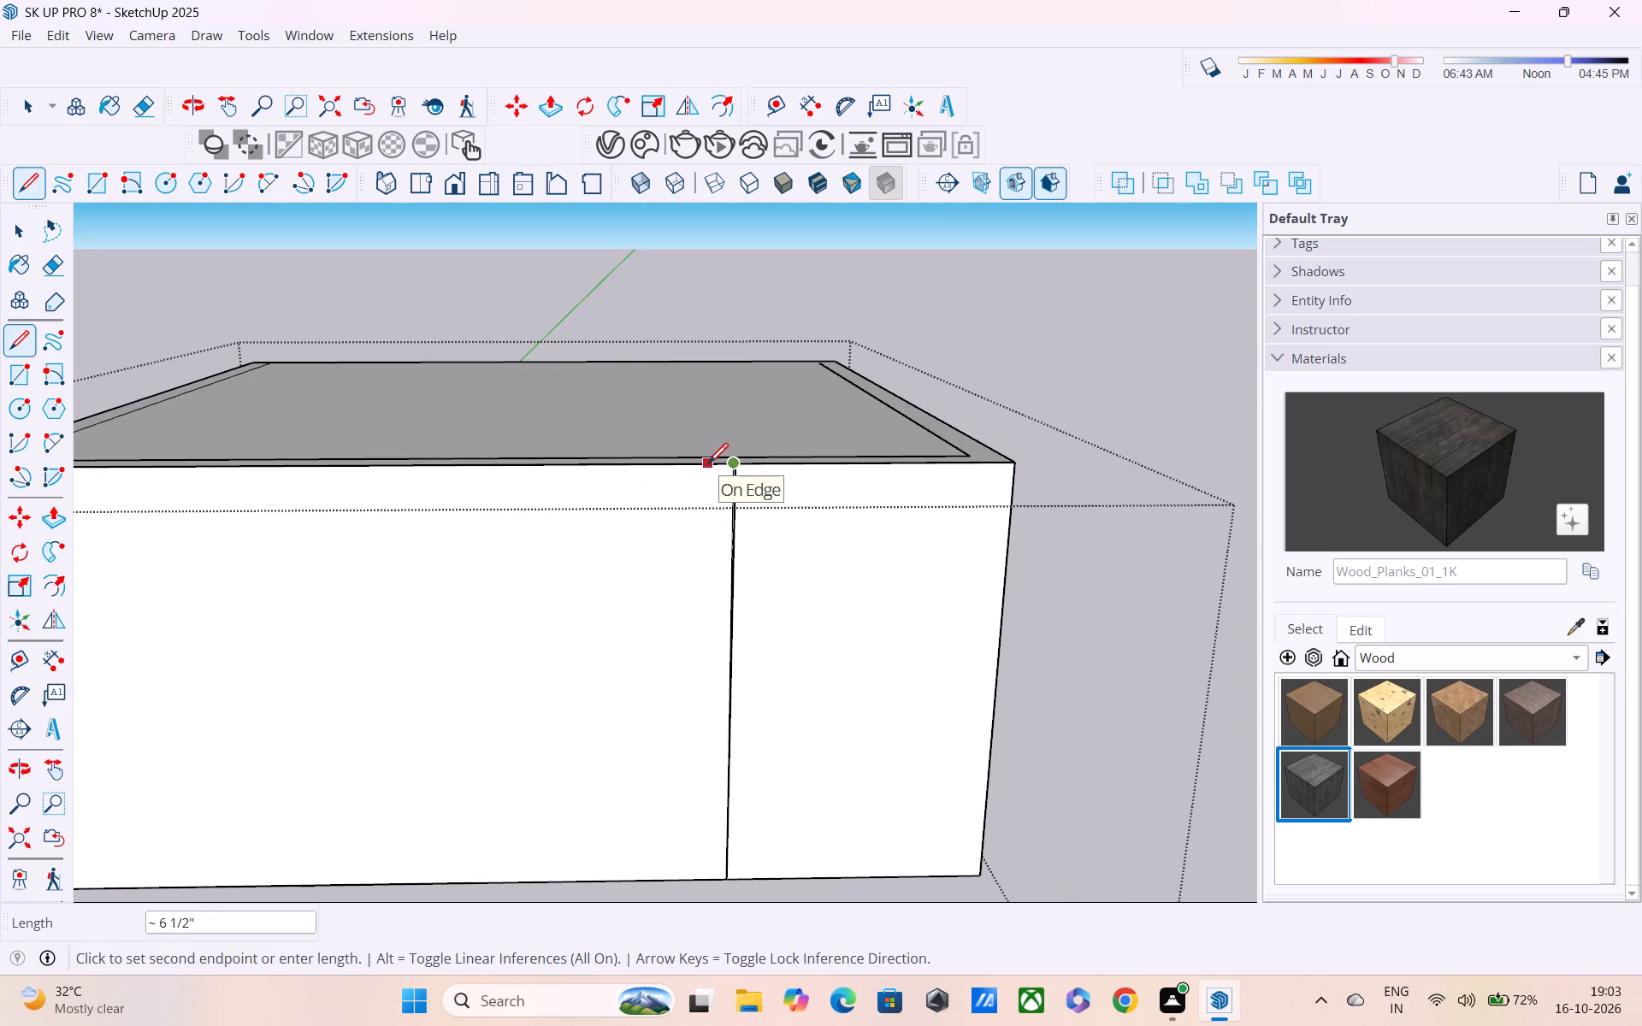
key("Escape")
Undo the vertical line across the front wall and the segment drawn along its bottom edge.
key("space")
scroll(762, 595, "up", 3)
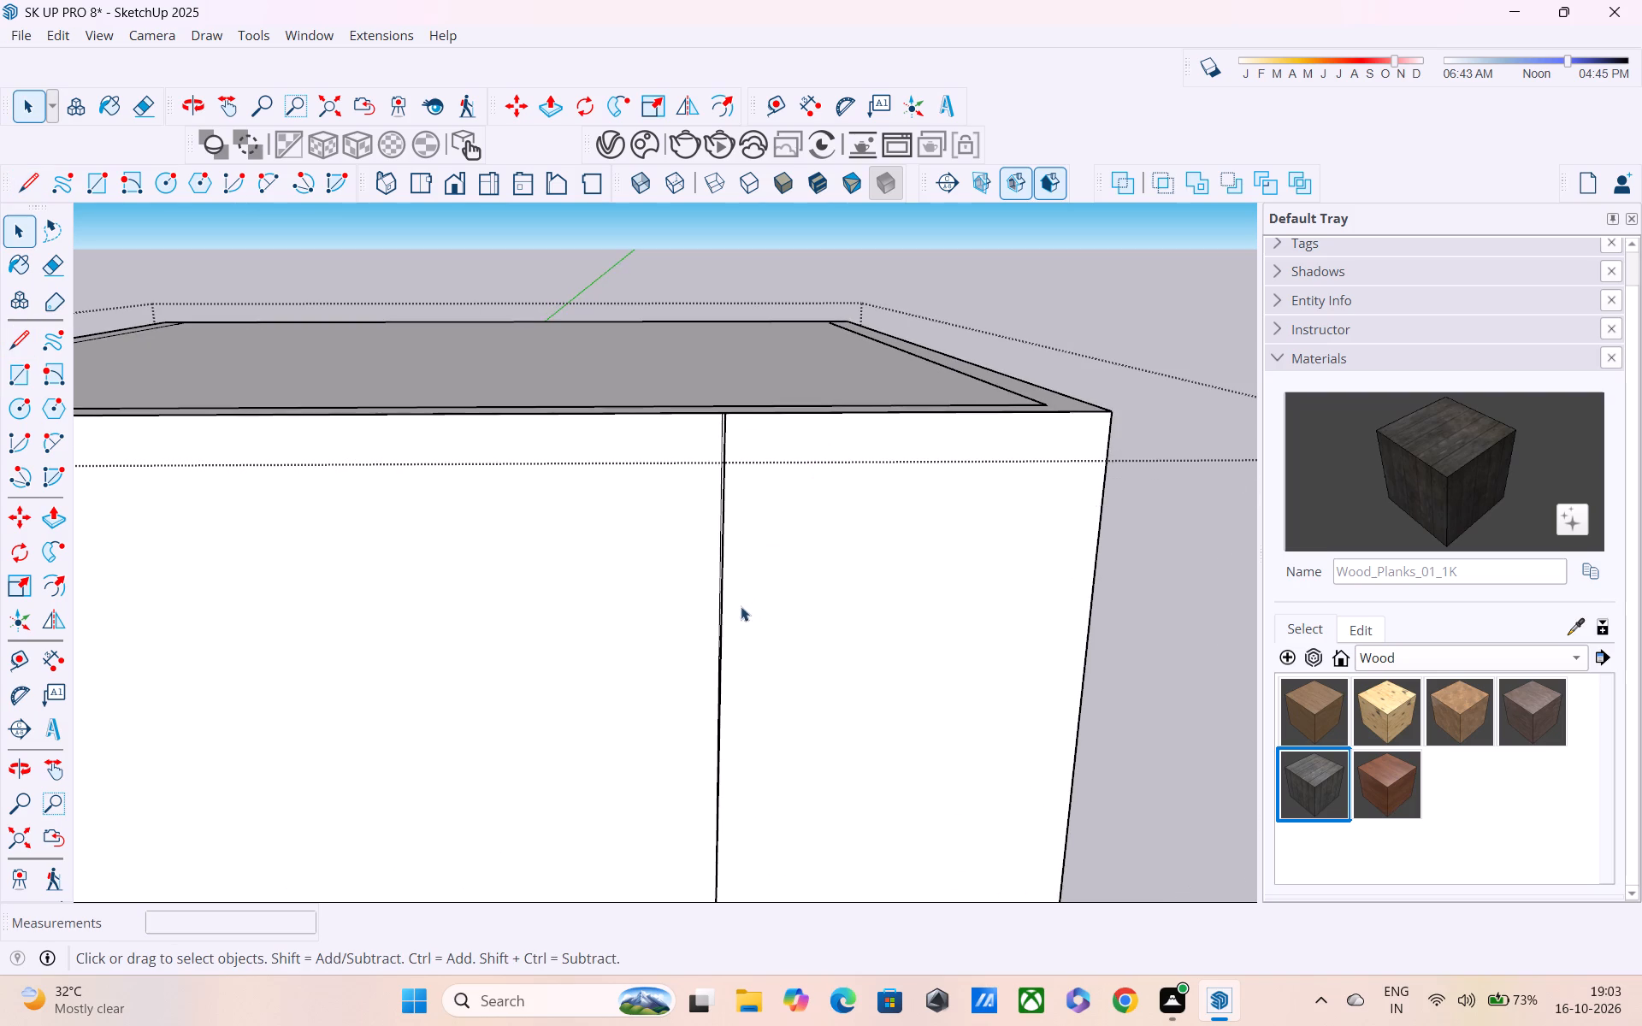
middle_click_drag(679, 613, 661, 537)
scroll(676, 609, "up", 3)
left_click(715, 593)
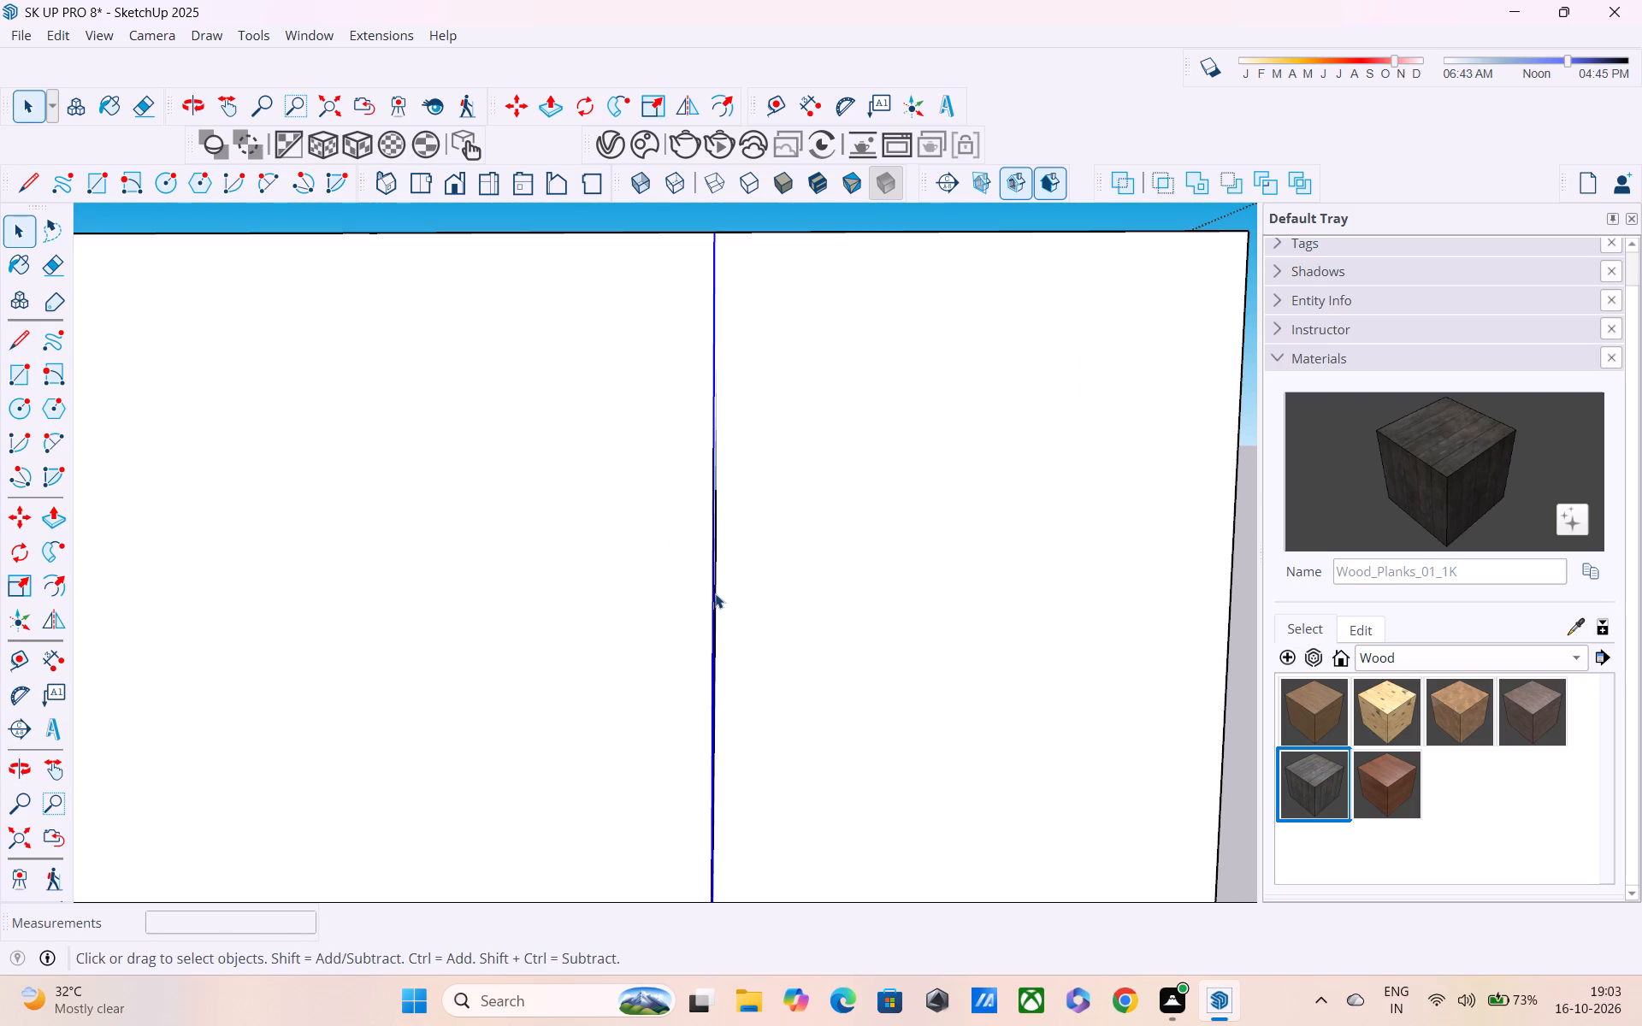
key("ctrl+z")
key("ctrl+z")
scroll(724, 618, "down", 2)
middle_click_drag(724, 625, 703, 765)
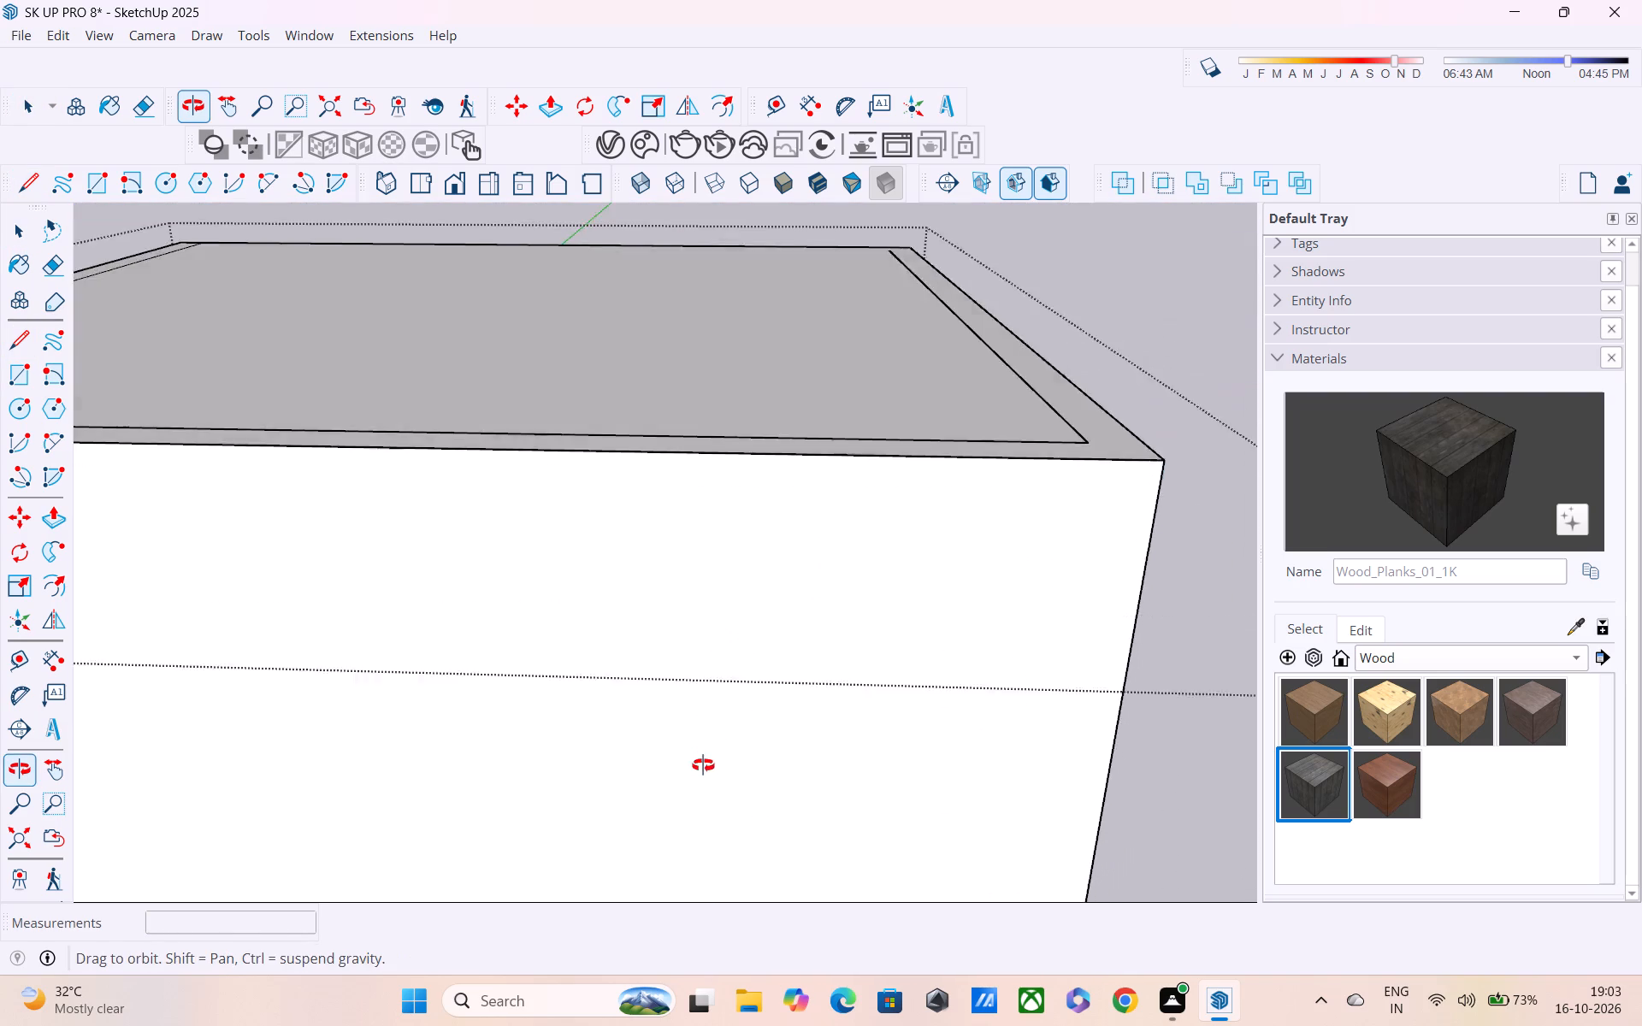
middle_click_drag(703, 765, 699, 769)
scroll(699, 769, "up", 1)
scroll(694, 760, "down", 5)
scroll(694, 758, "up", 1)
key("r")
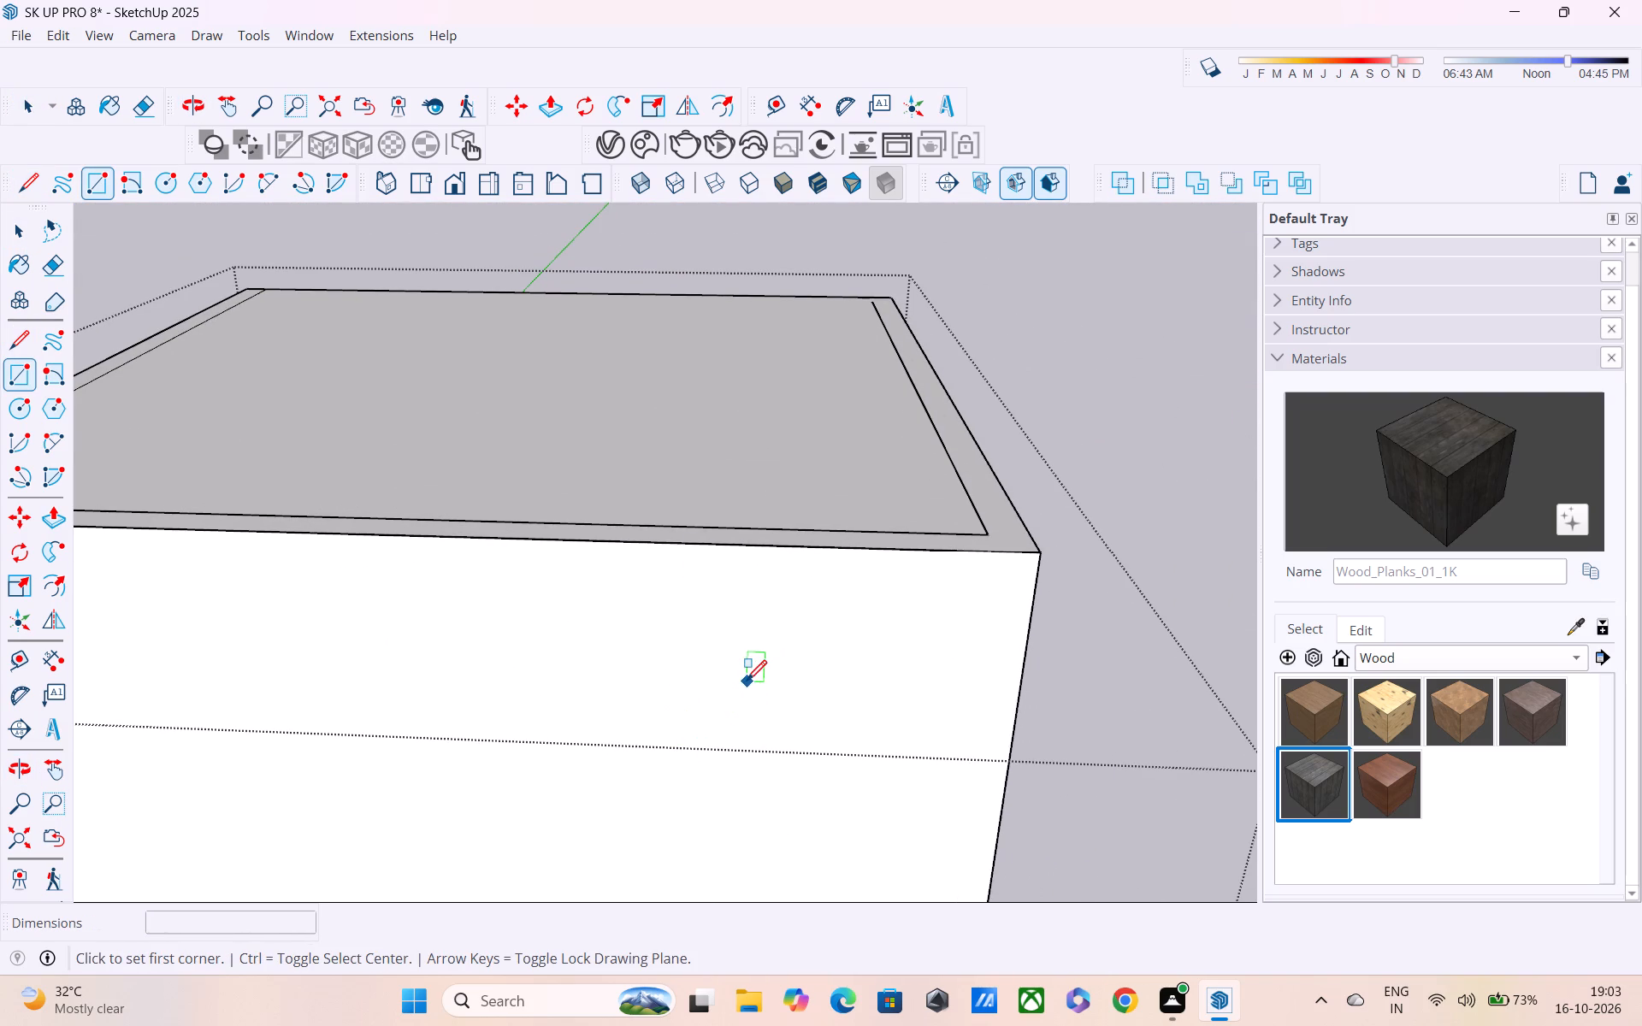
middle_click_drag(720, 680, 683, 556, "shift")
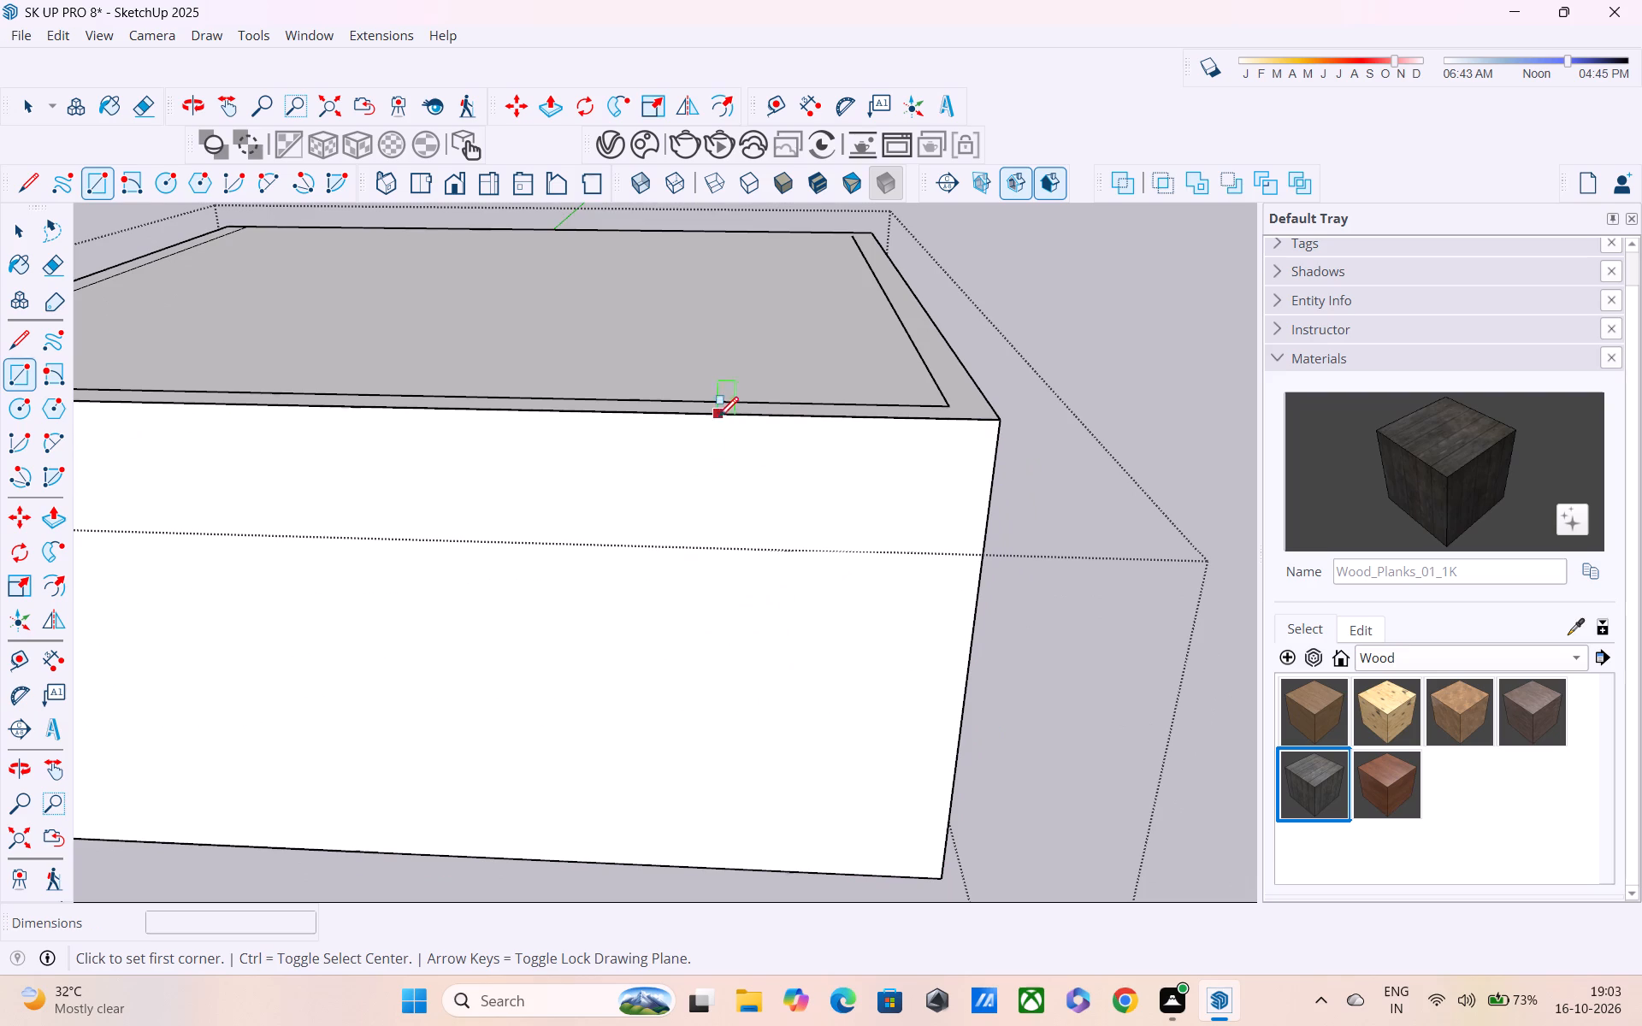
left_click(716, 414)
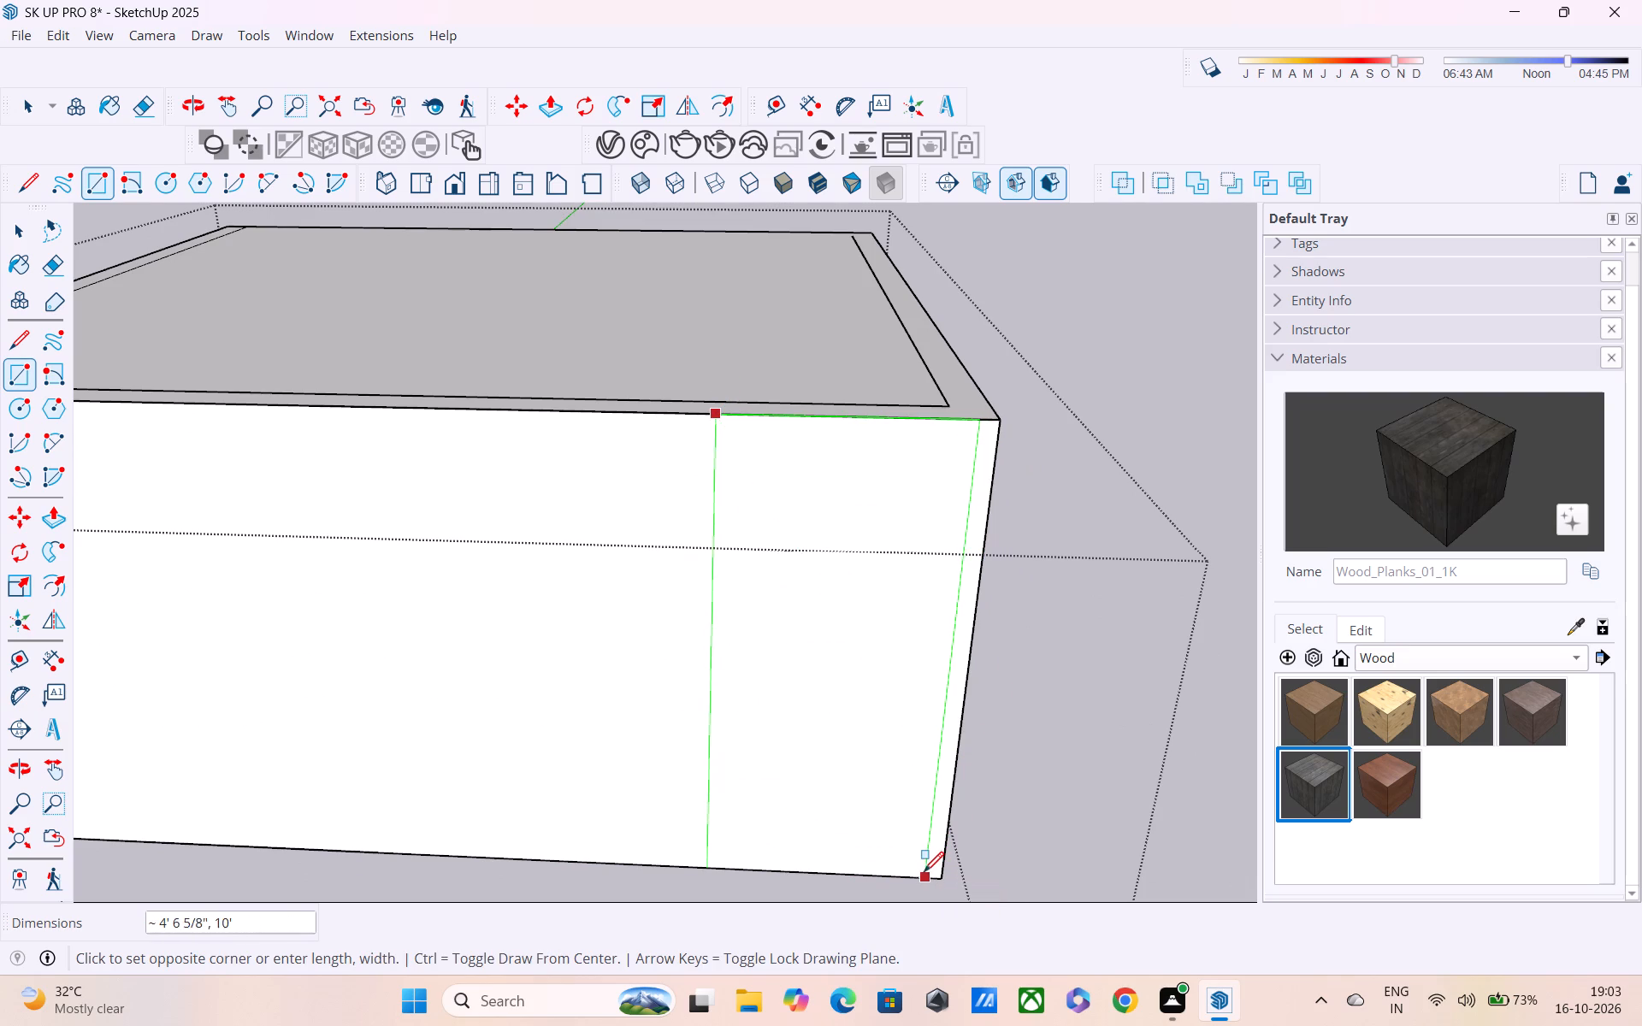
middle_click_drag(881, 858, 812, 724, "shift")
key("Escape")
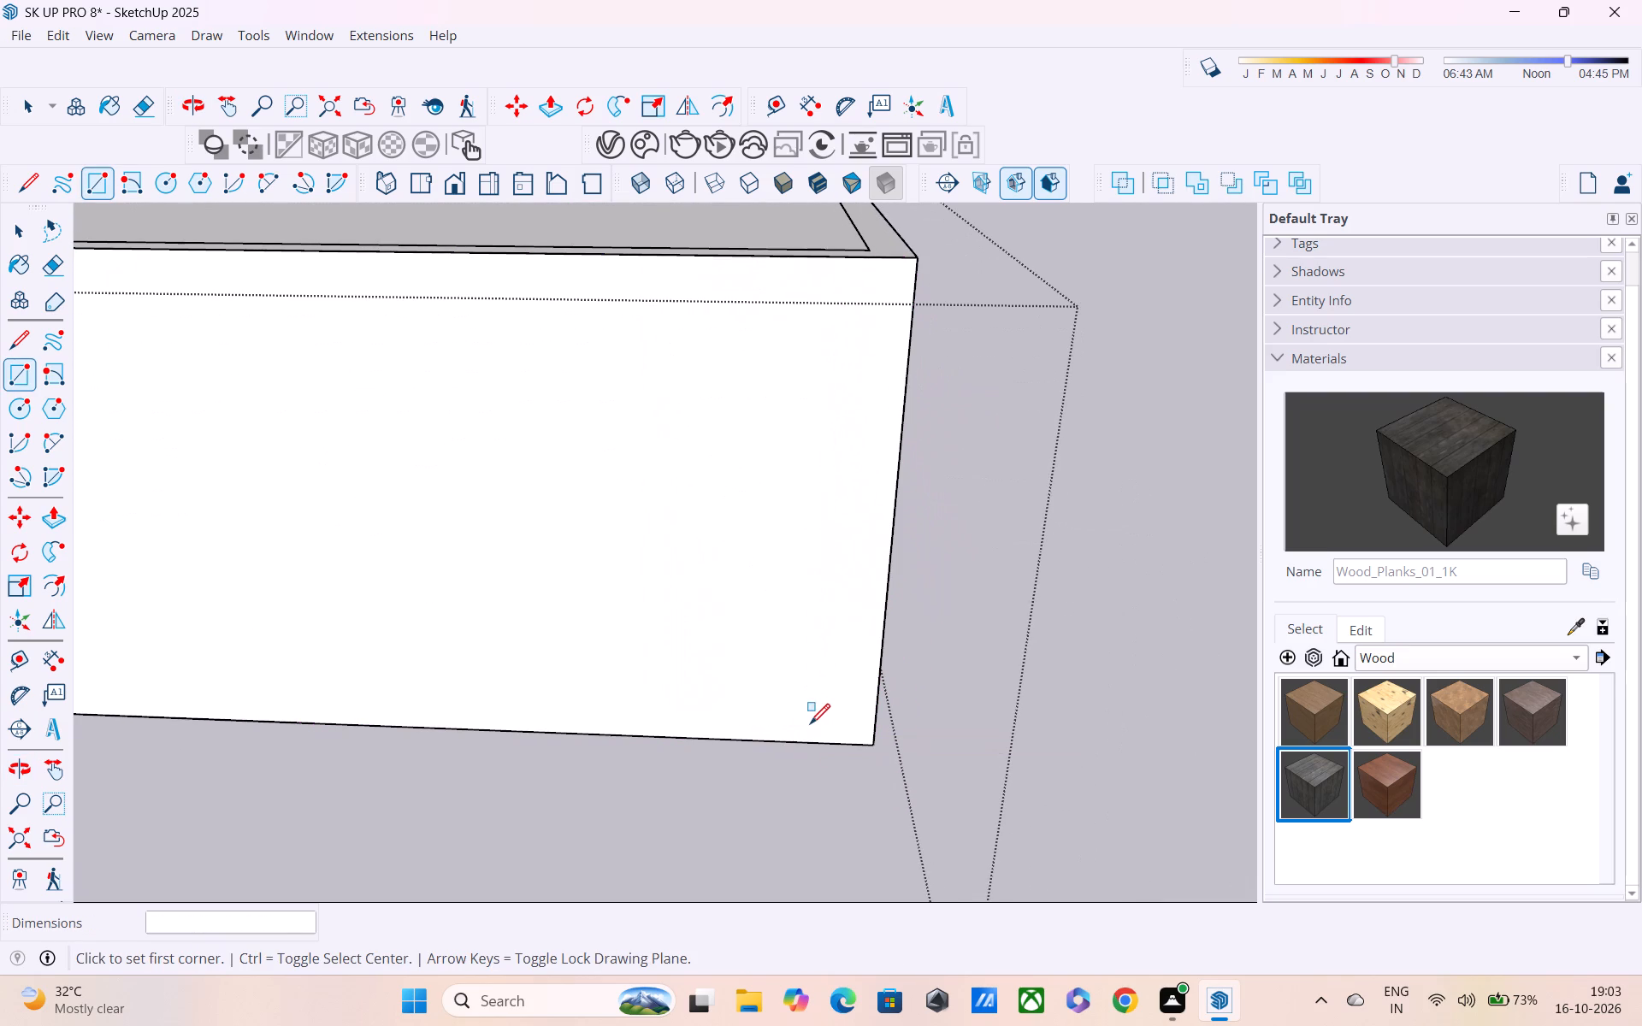
Draw a rectangle about 4' 5" wide near the front wall's right corner, spanning from its top edge to its bottom edge.
key("r")
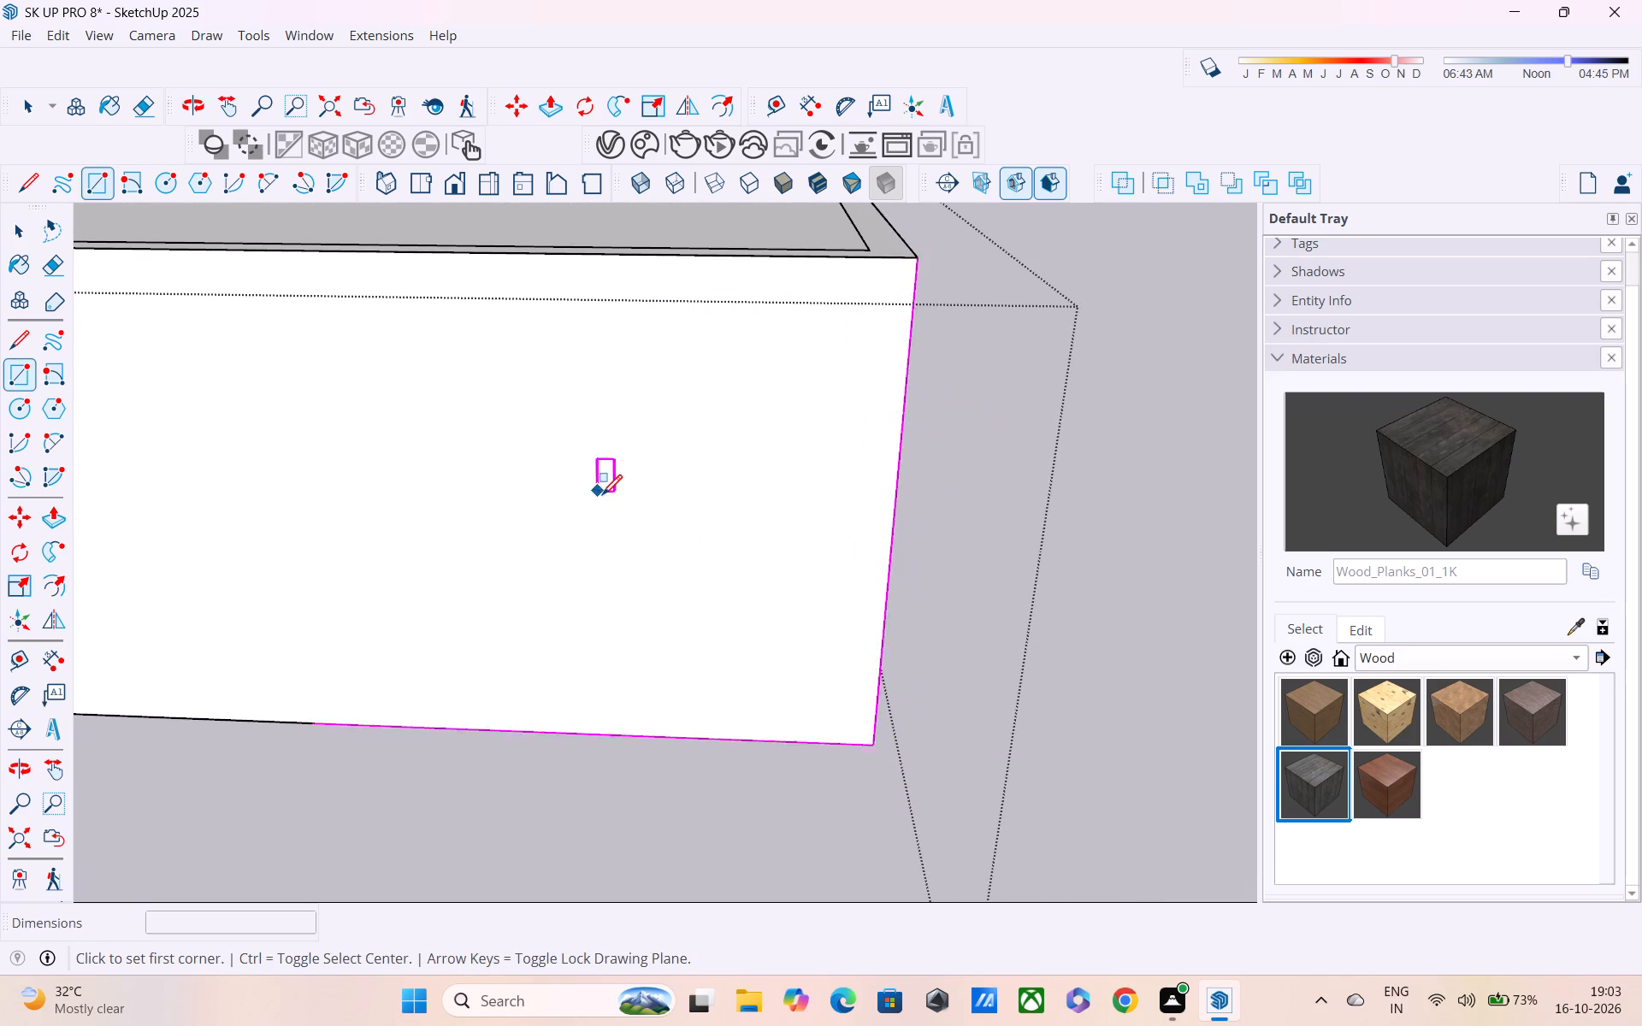
middle_click_drag(612, 507, 836, 552, "shift")
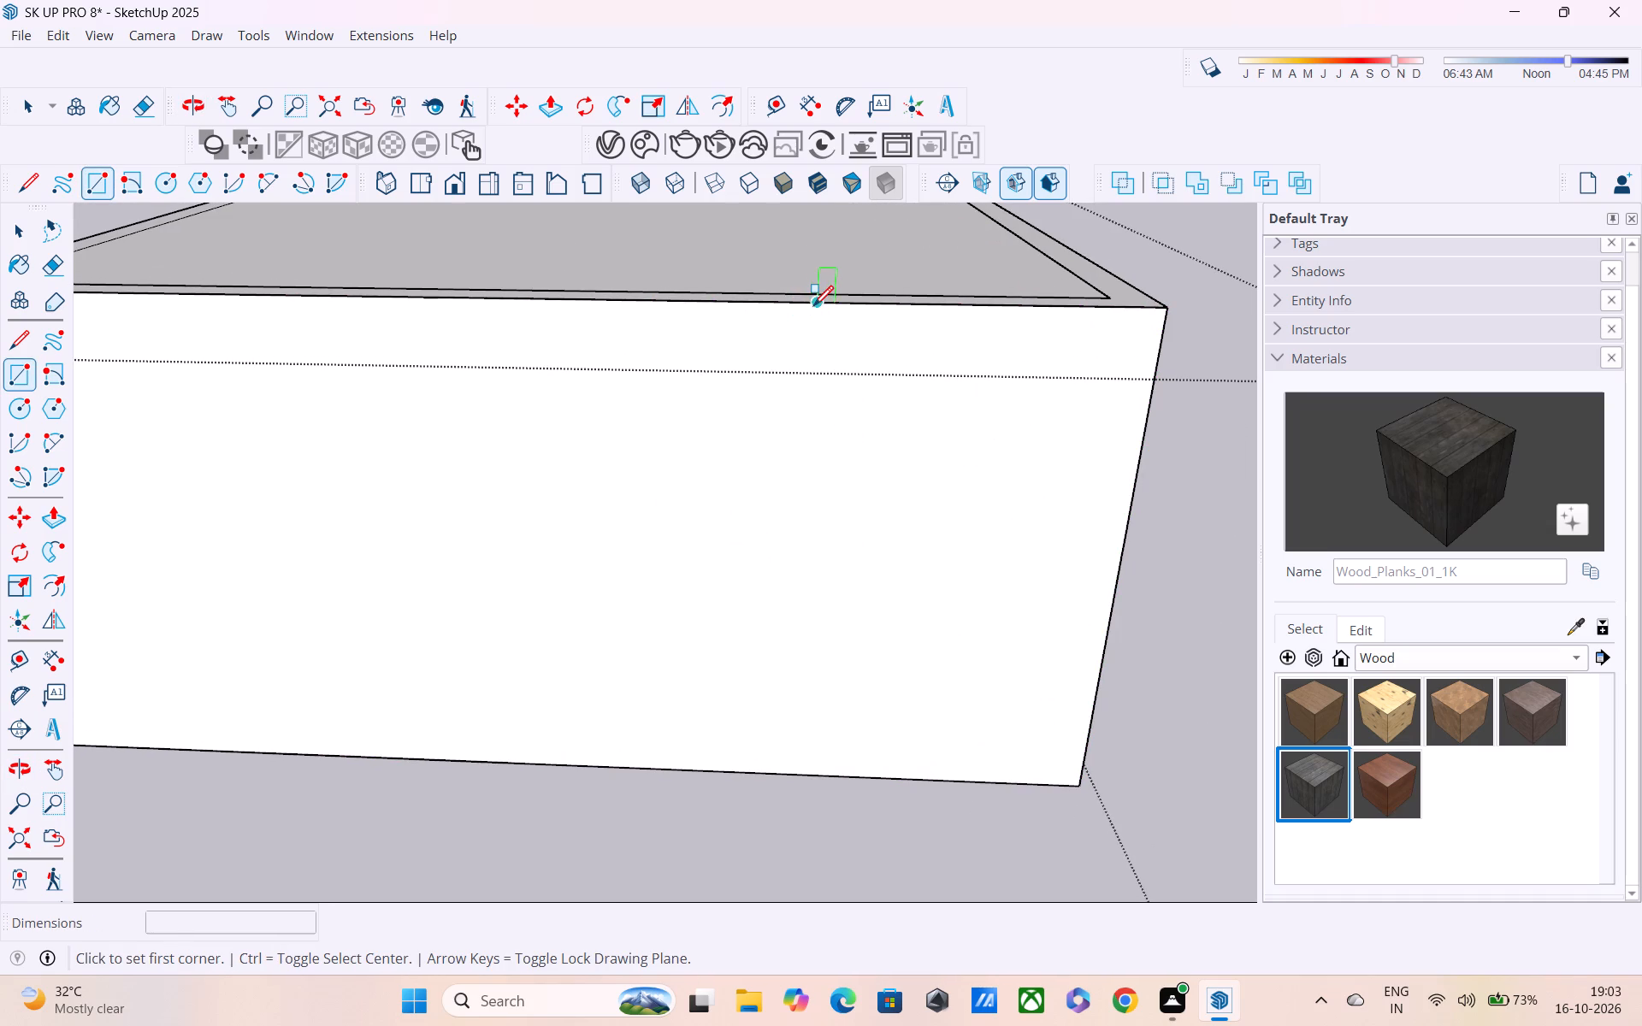
left_click(813, 308)
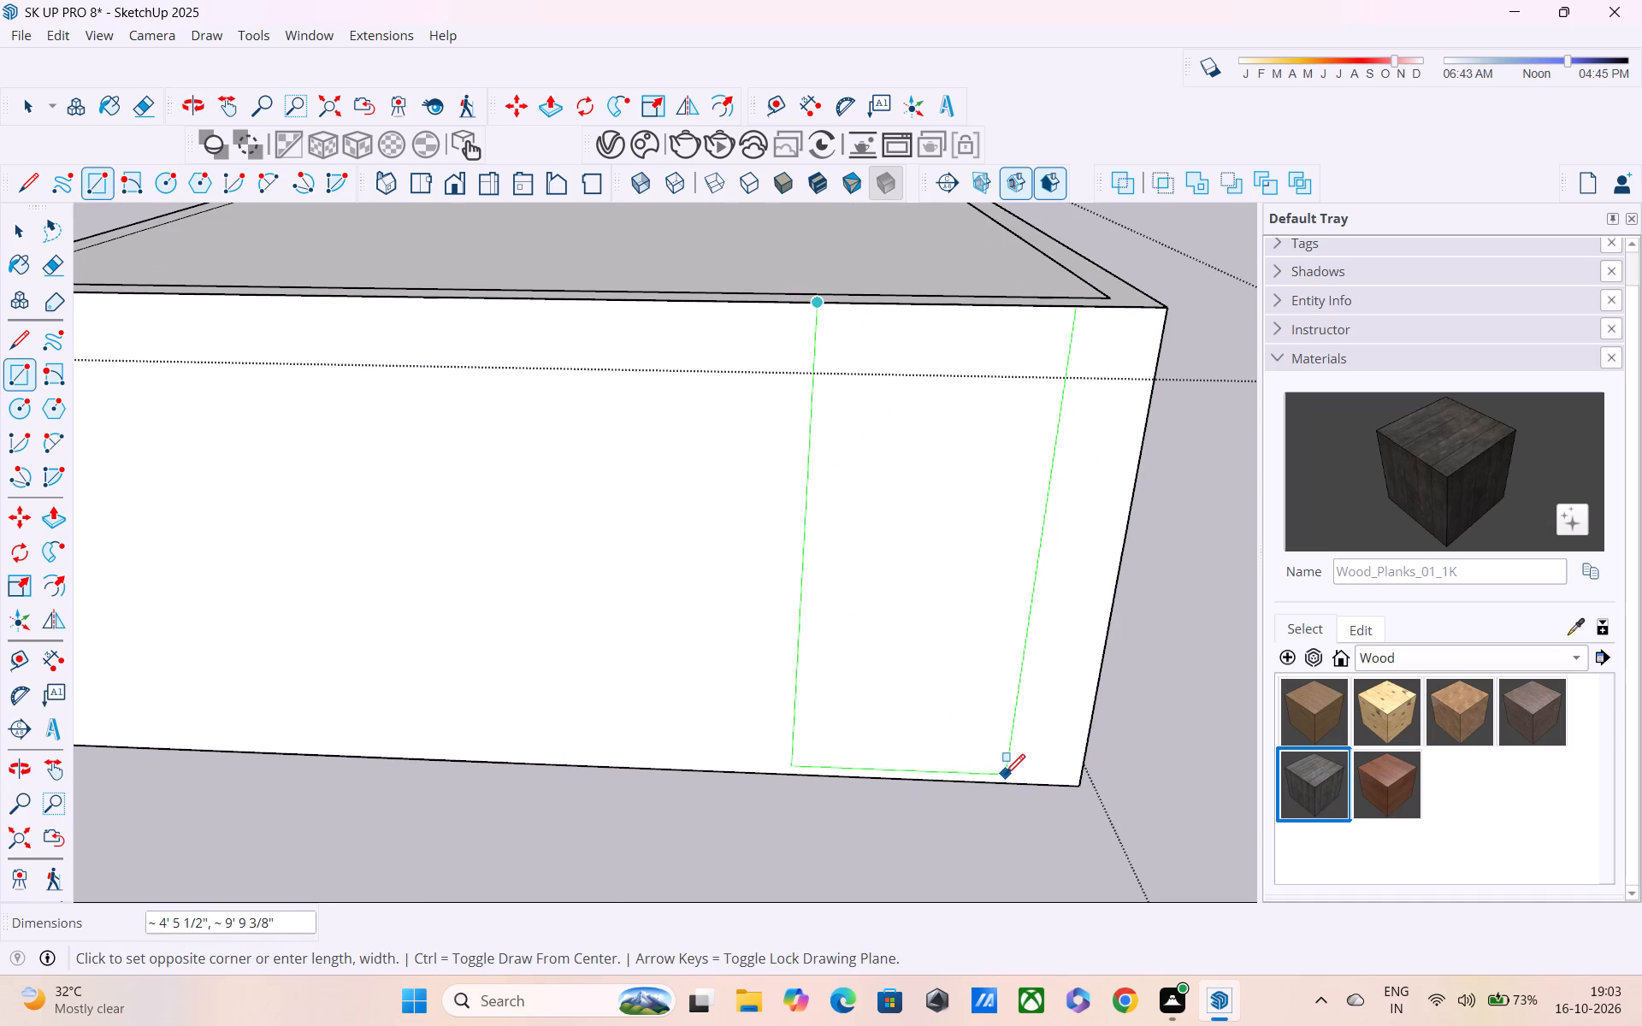
left_click(1005, 778)
middle_click_drag(991, 762, 958, 639)
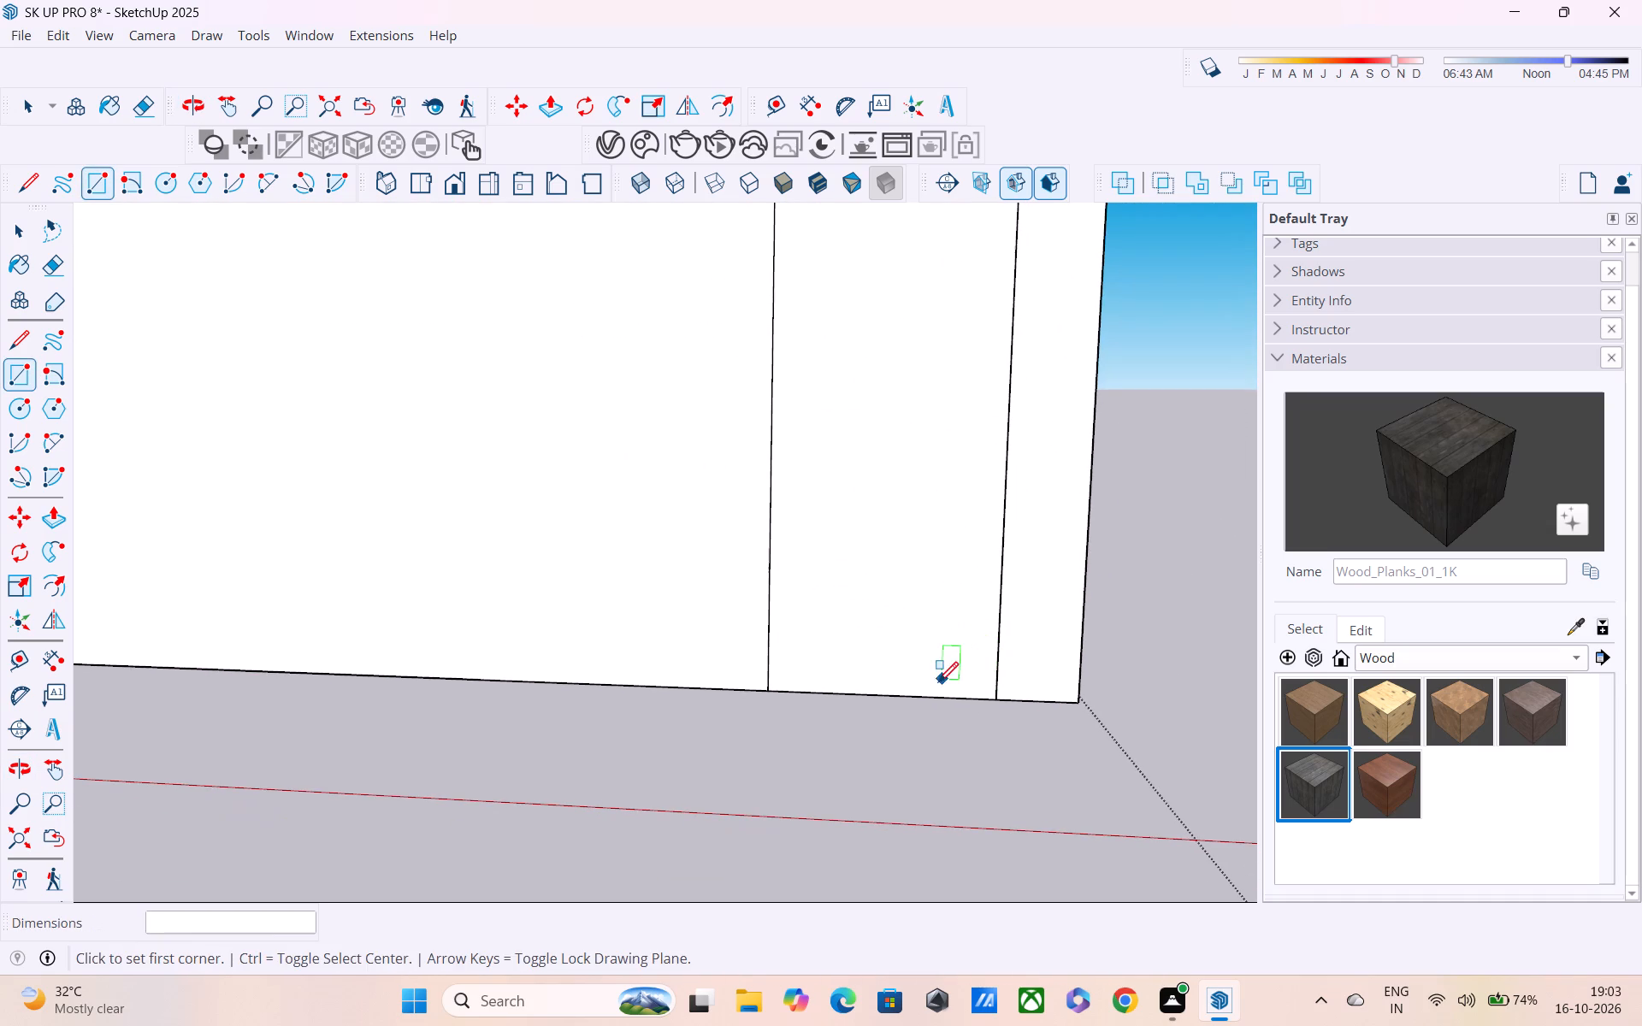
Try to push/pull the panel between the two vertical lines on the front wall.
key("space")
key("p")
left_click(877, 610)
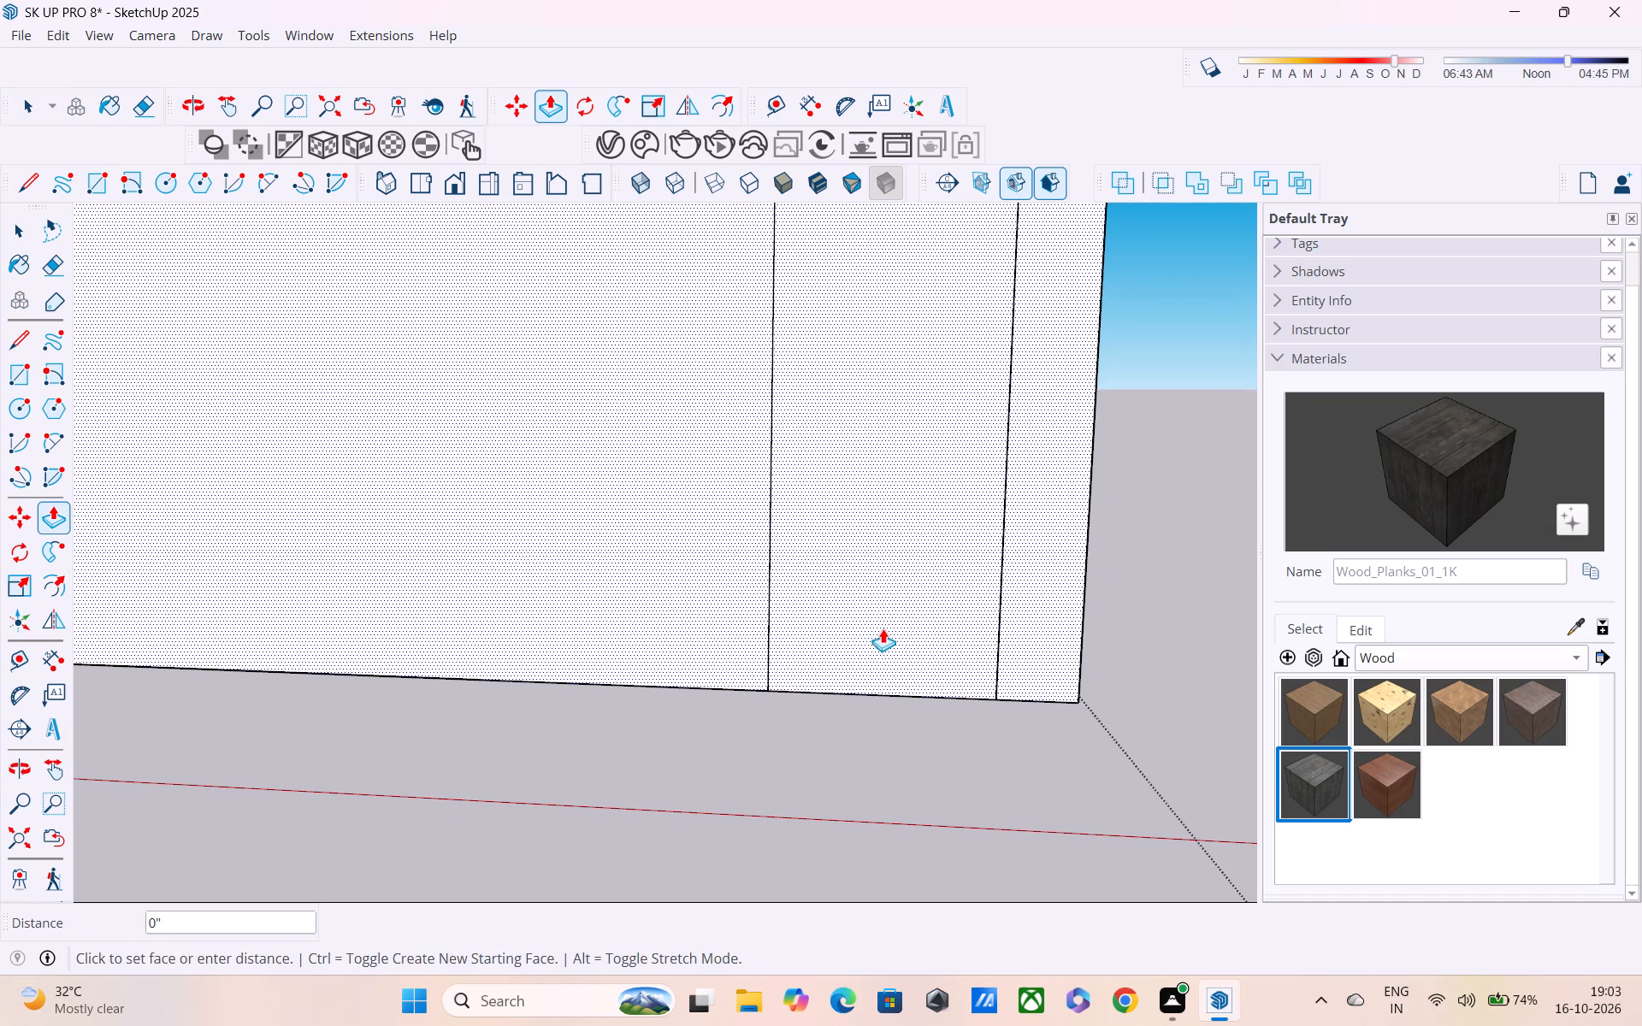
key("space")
Trace a line along the front wall's bottom edge between the two vertical lines.
scroll(976, 634, "down", 4)
scroll(977, 633, "up", 1)
middle_click_drag(952, 656, 663, 911)
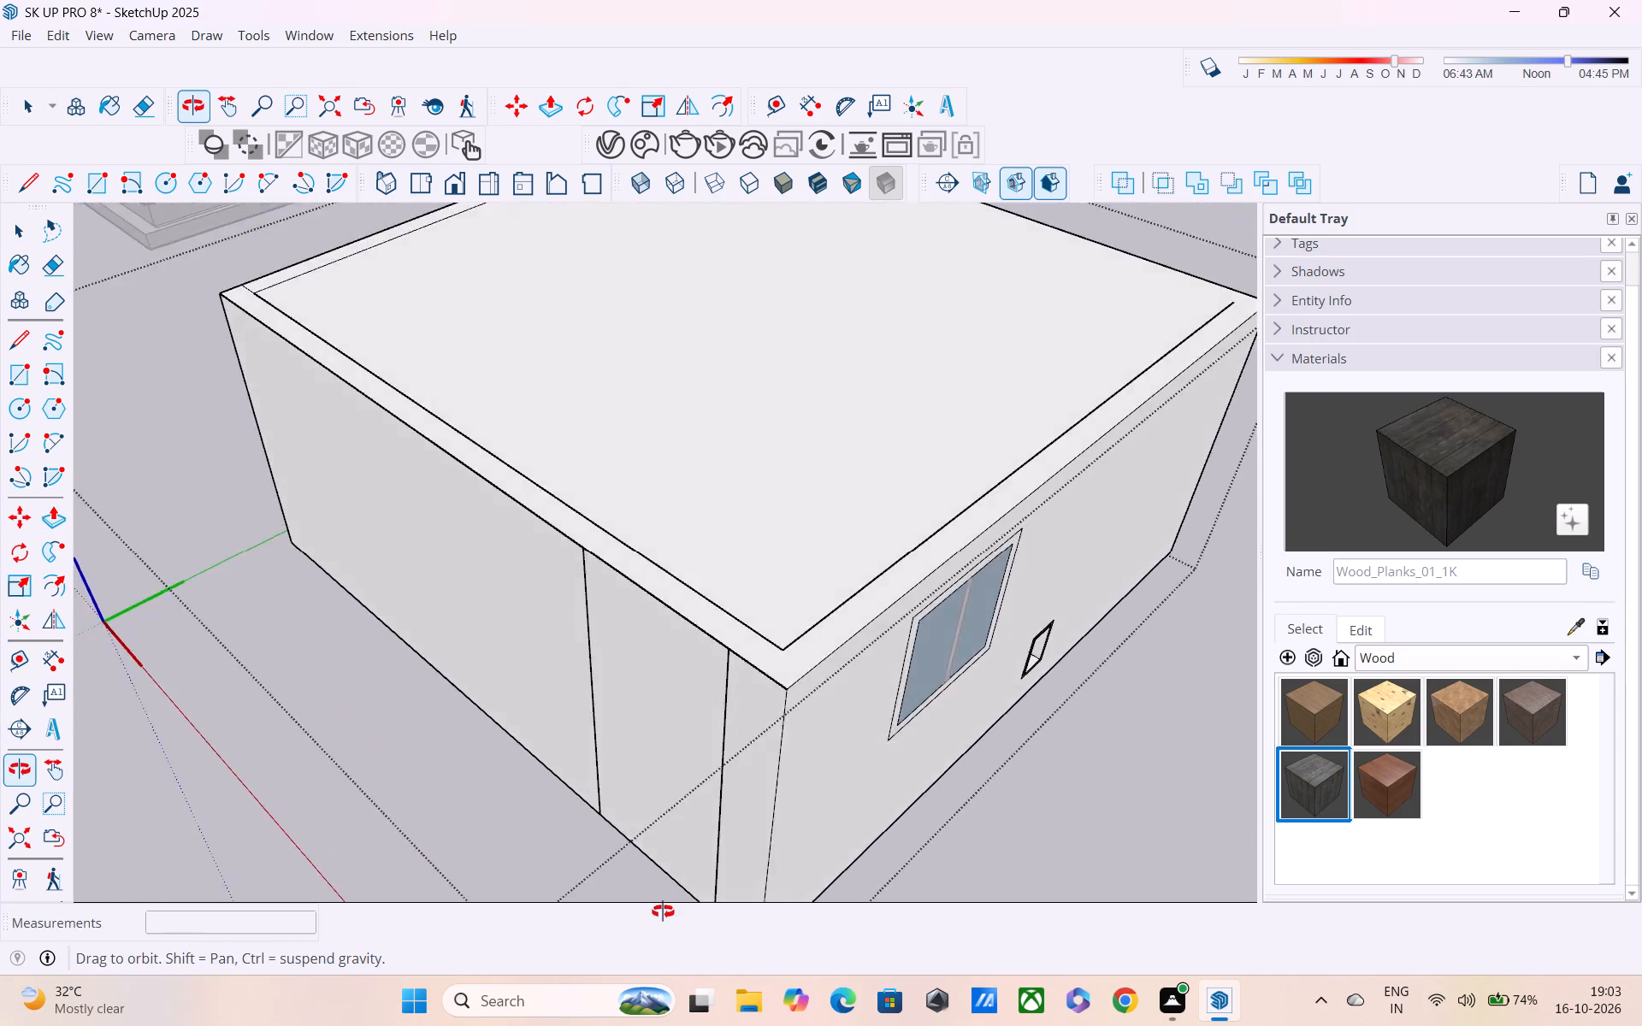
middle_click_drag(663, 911, 665, 643)
scroll(679, 627, "up", 1)
scroll(680, 627, "down", 4)
middle_click_drag(694, 661, 616, 624)
scroll(615, 624, "up", 1)
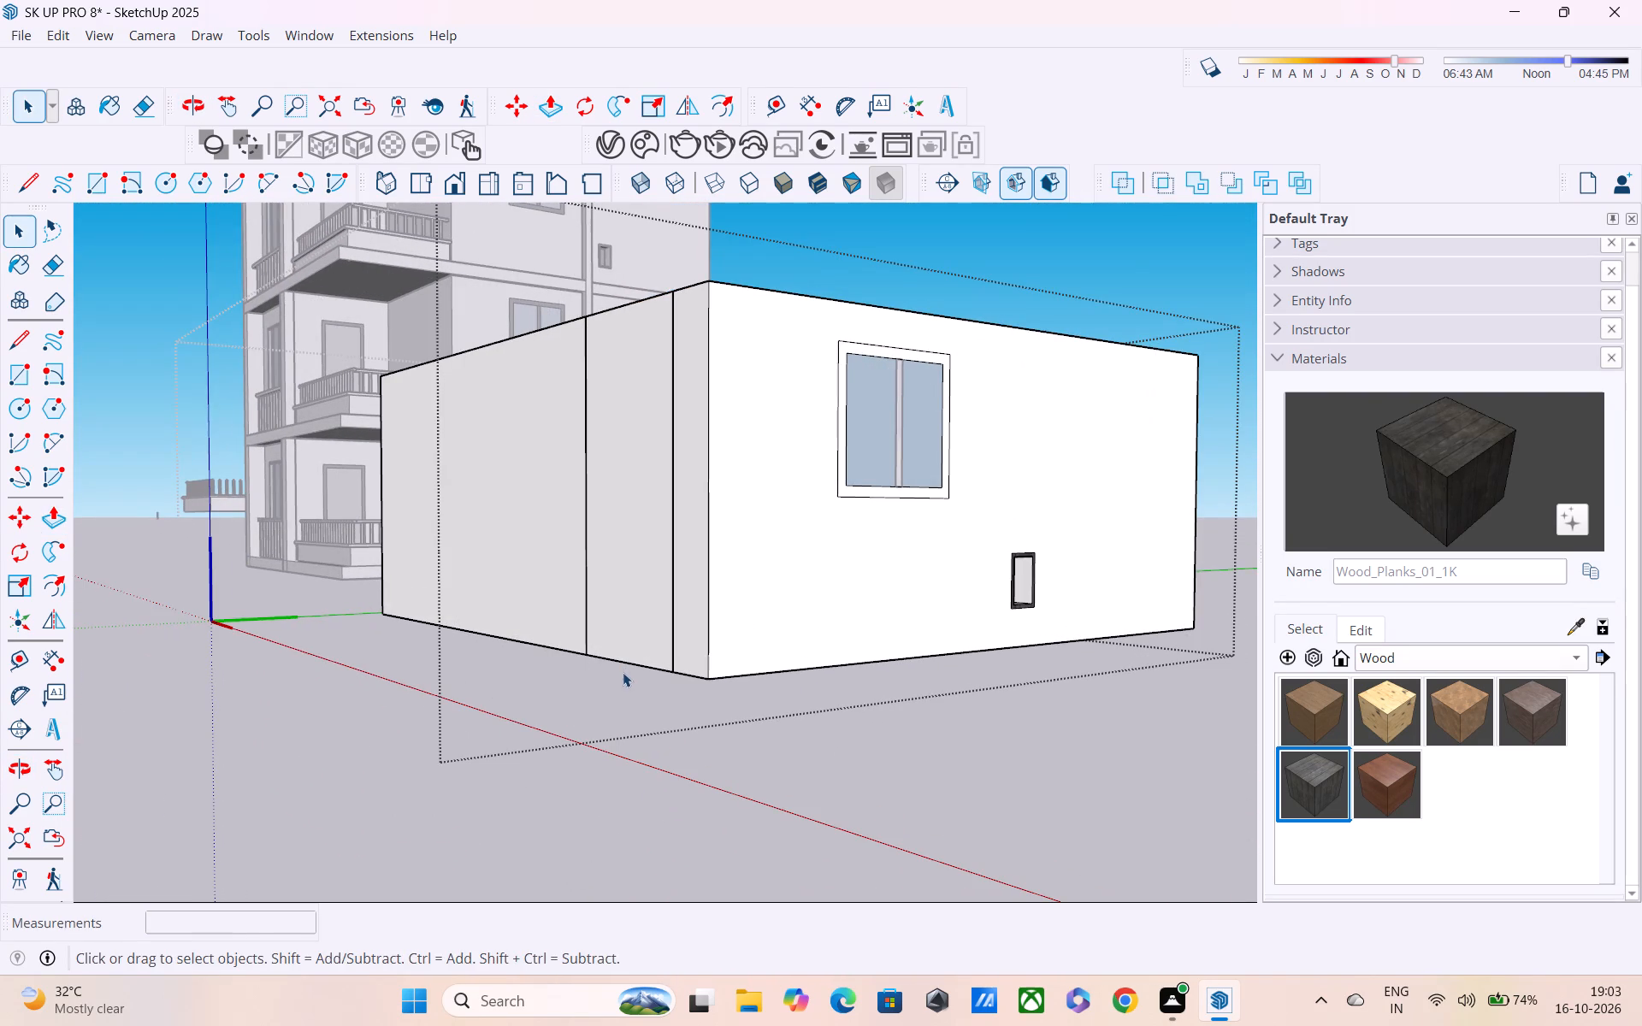
key("l")
scroll(625, 671, "up", 5)
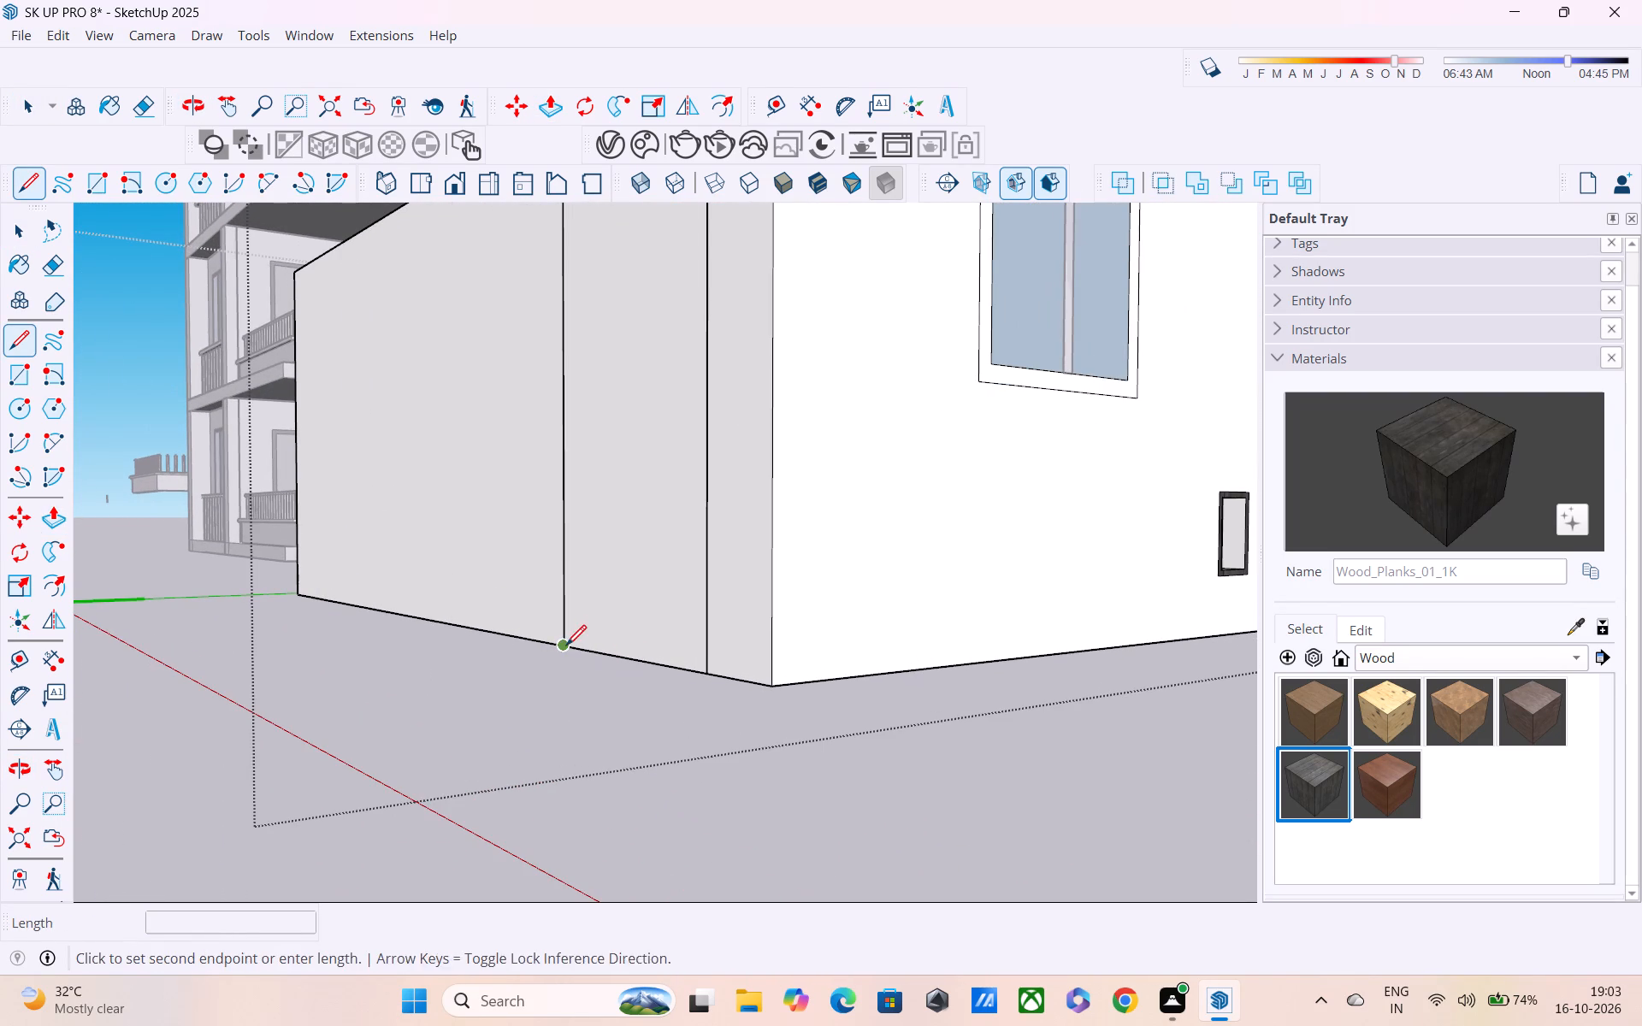
left_click(566, 647)
left_click(700, 675)
middle_click_drag(706, 673, 883, 759)
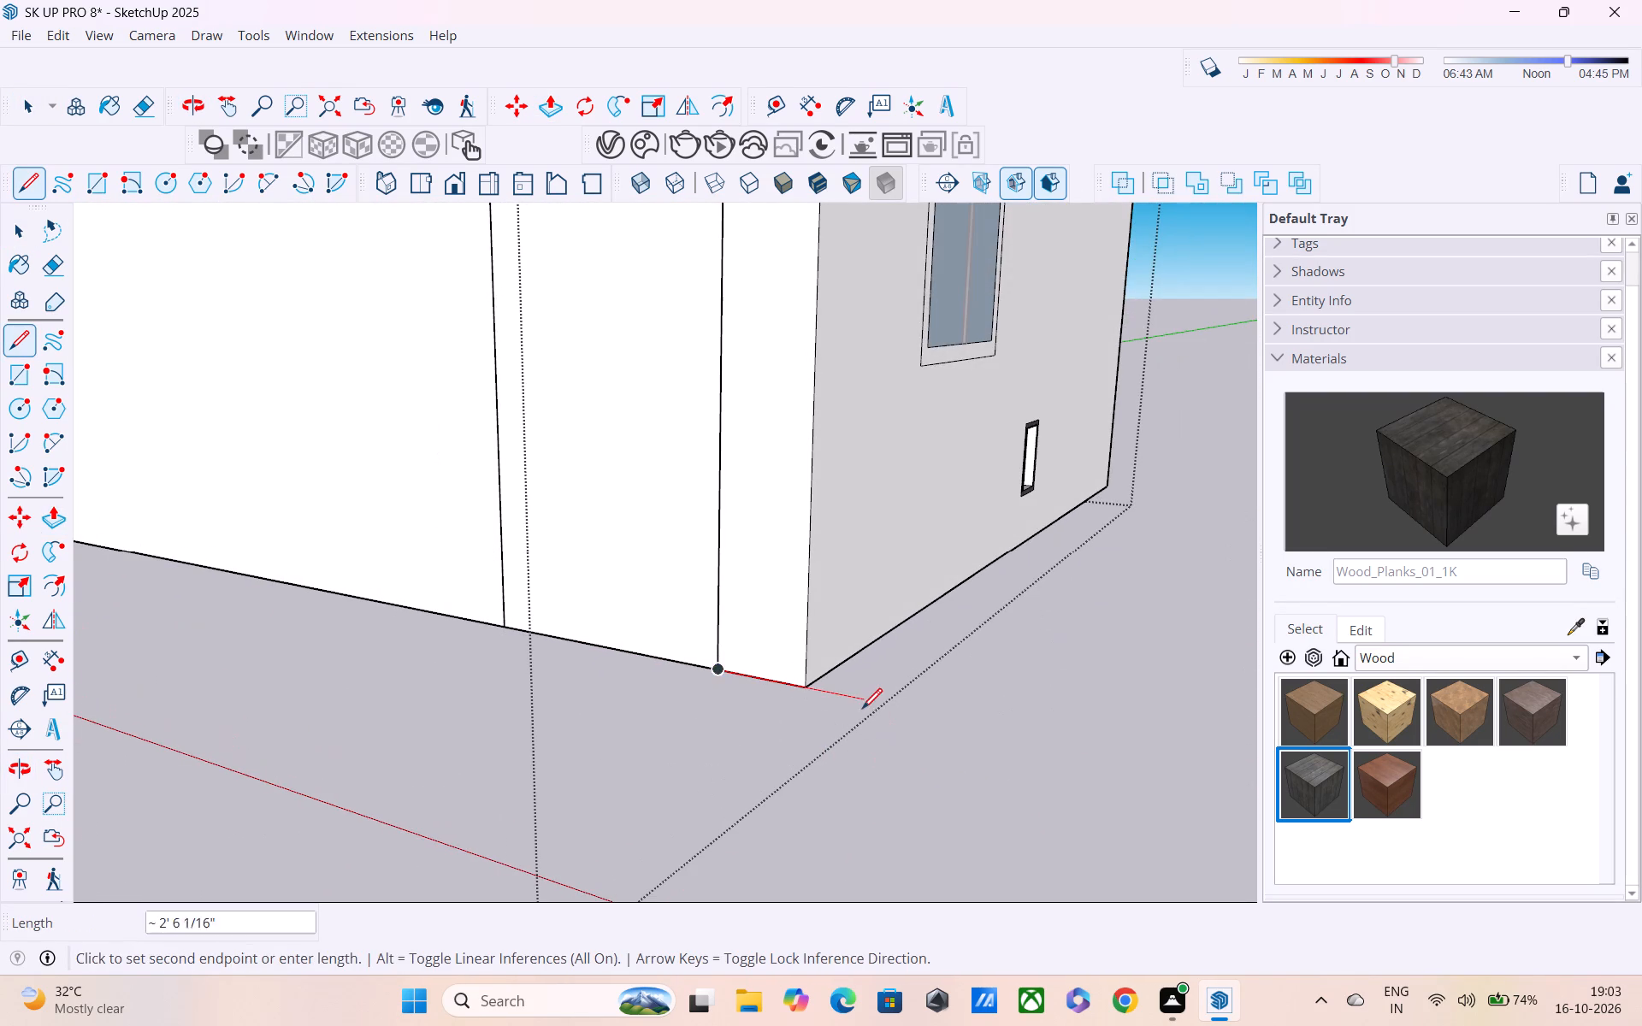
key("p")
Trace a line along the front wall's top edge between the two vertical lines.
middle_click_drag(716, 588, 917, 635)
scroll(894, 605, "down", 7)
middle_click_drag(800, 614, 1056, 840)
scroll(942, 610, "up", 5)
middle_click_drag(890, 519, 930, 654)
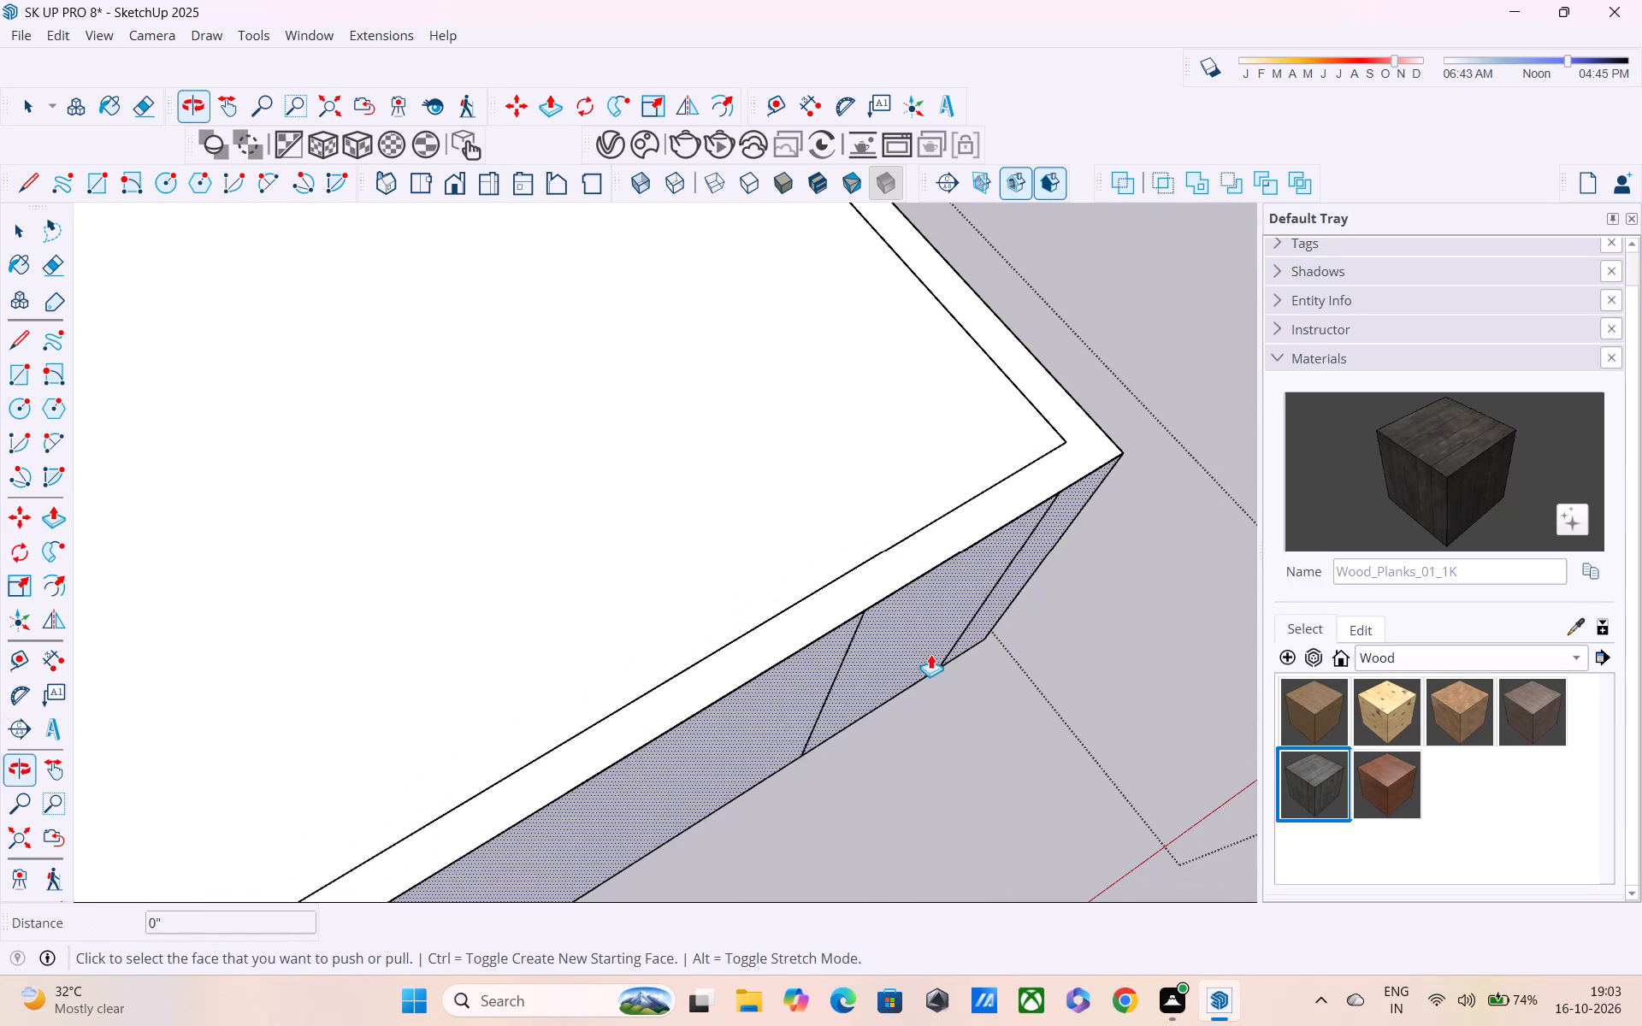
key("l")
scroll(903, 598, "up", 3)
left_click(848, 612)
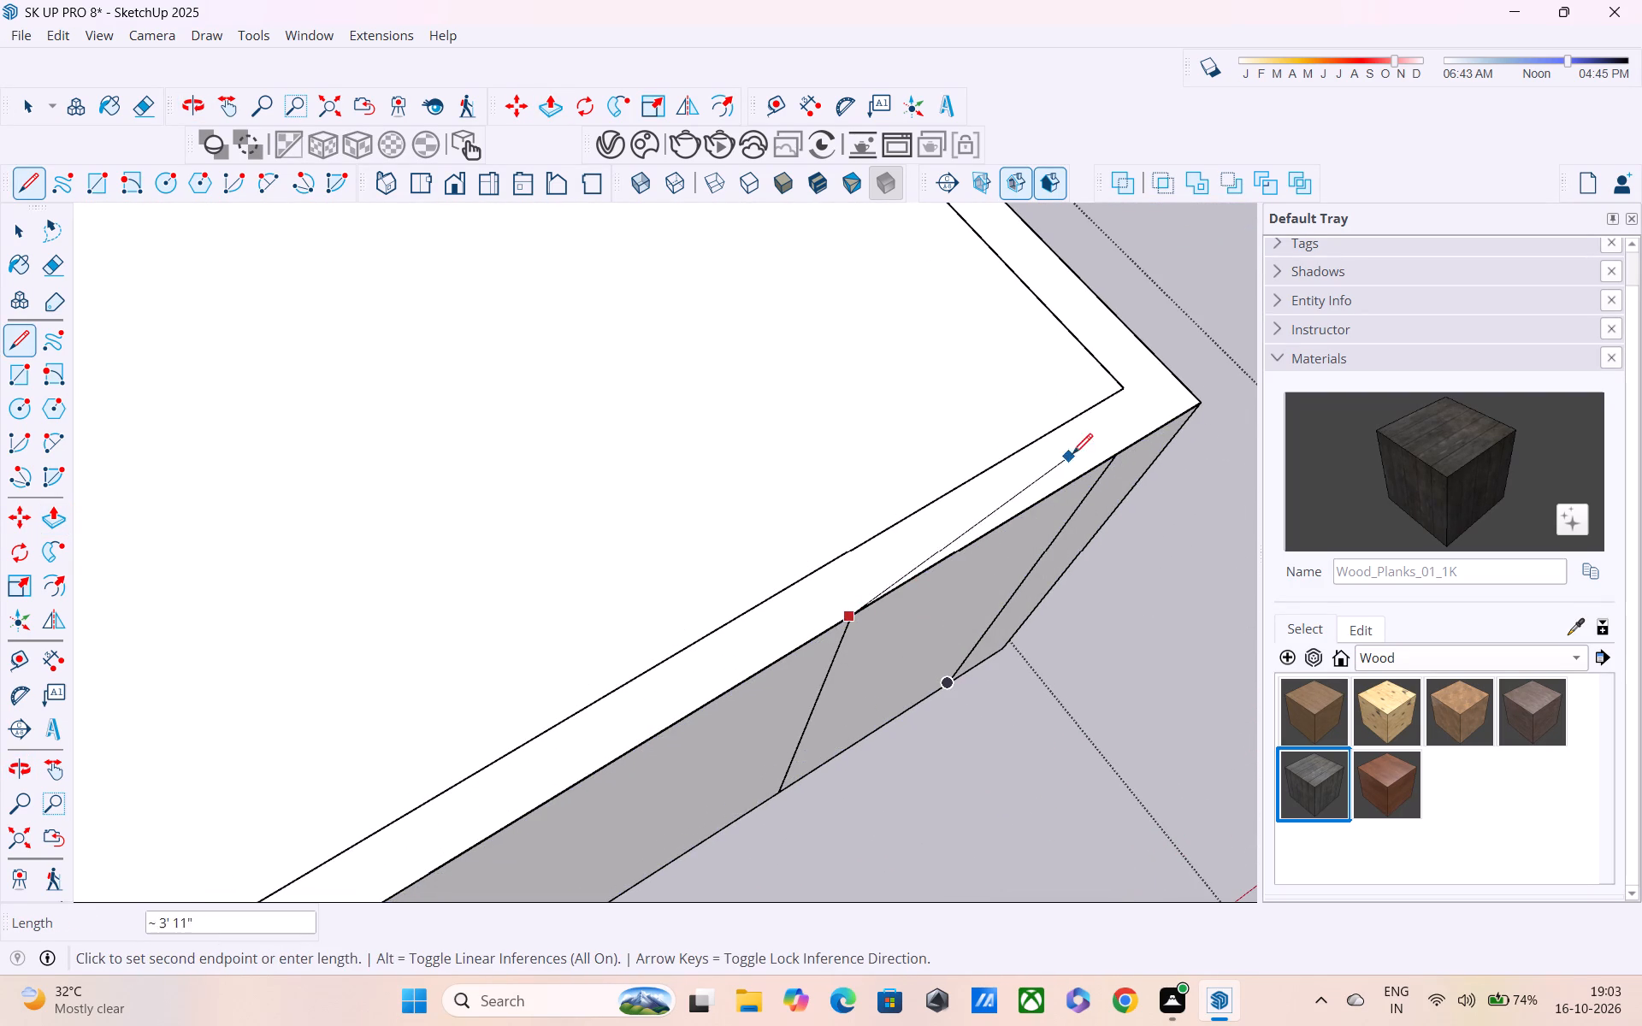
left_click(1107, 457)
middle_click_drag(1073, 491, 911, 349)
scroll(915, 412, "down", 4)
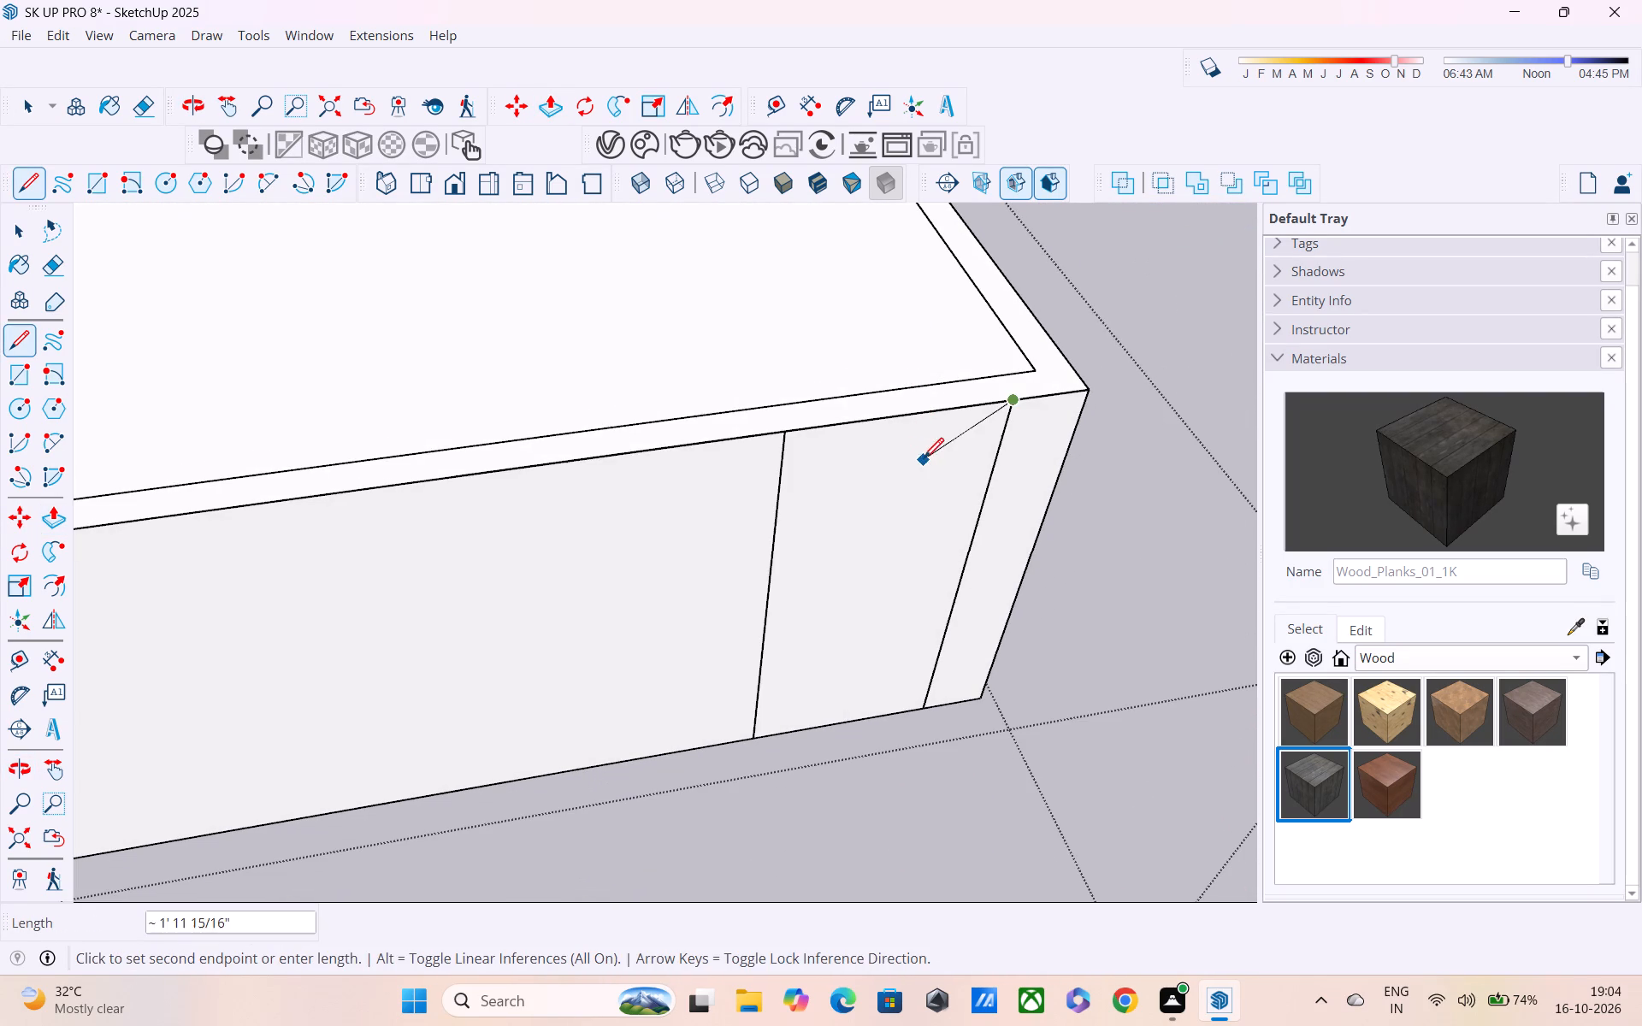
key("space")
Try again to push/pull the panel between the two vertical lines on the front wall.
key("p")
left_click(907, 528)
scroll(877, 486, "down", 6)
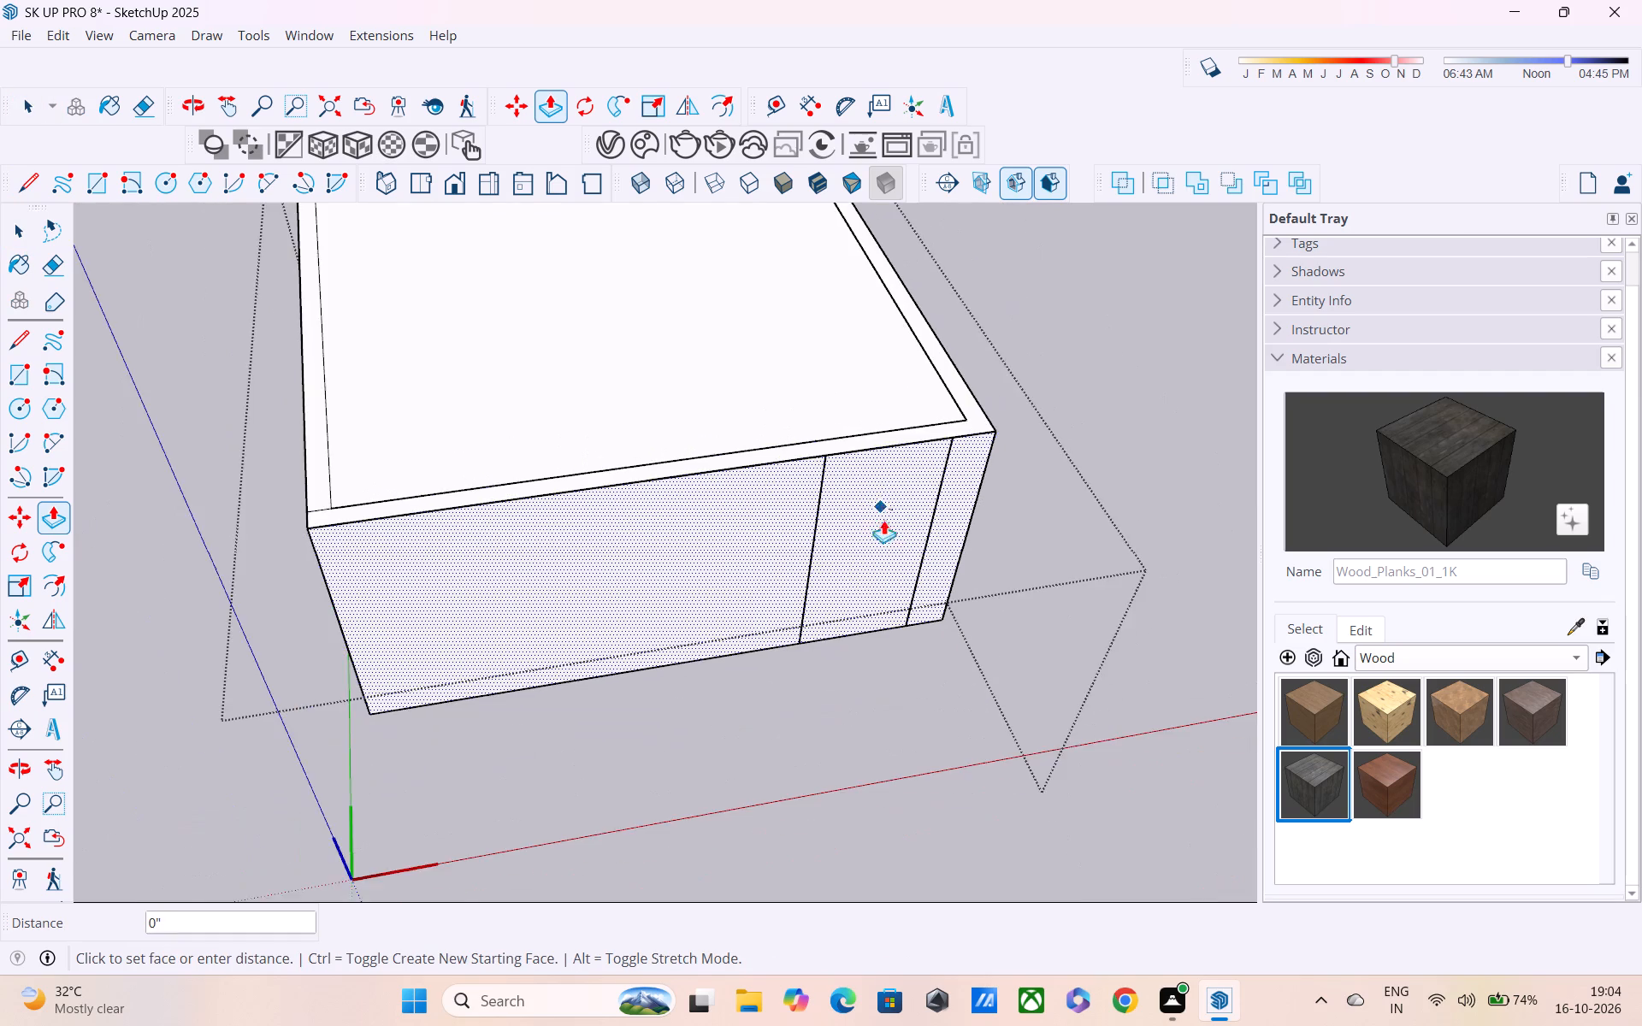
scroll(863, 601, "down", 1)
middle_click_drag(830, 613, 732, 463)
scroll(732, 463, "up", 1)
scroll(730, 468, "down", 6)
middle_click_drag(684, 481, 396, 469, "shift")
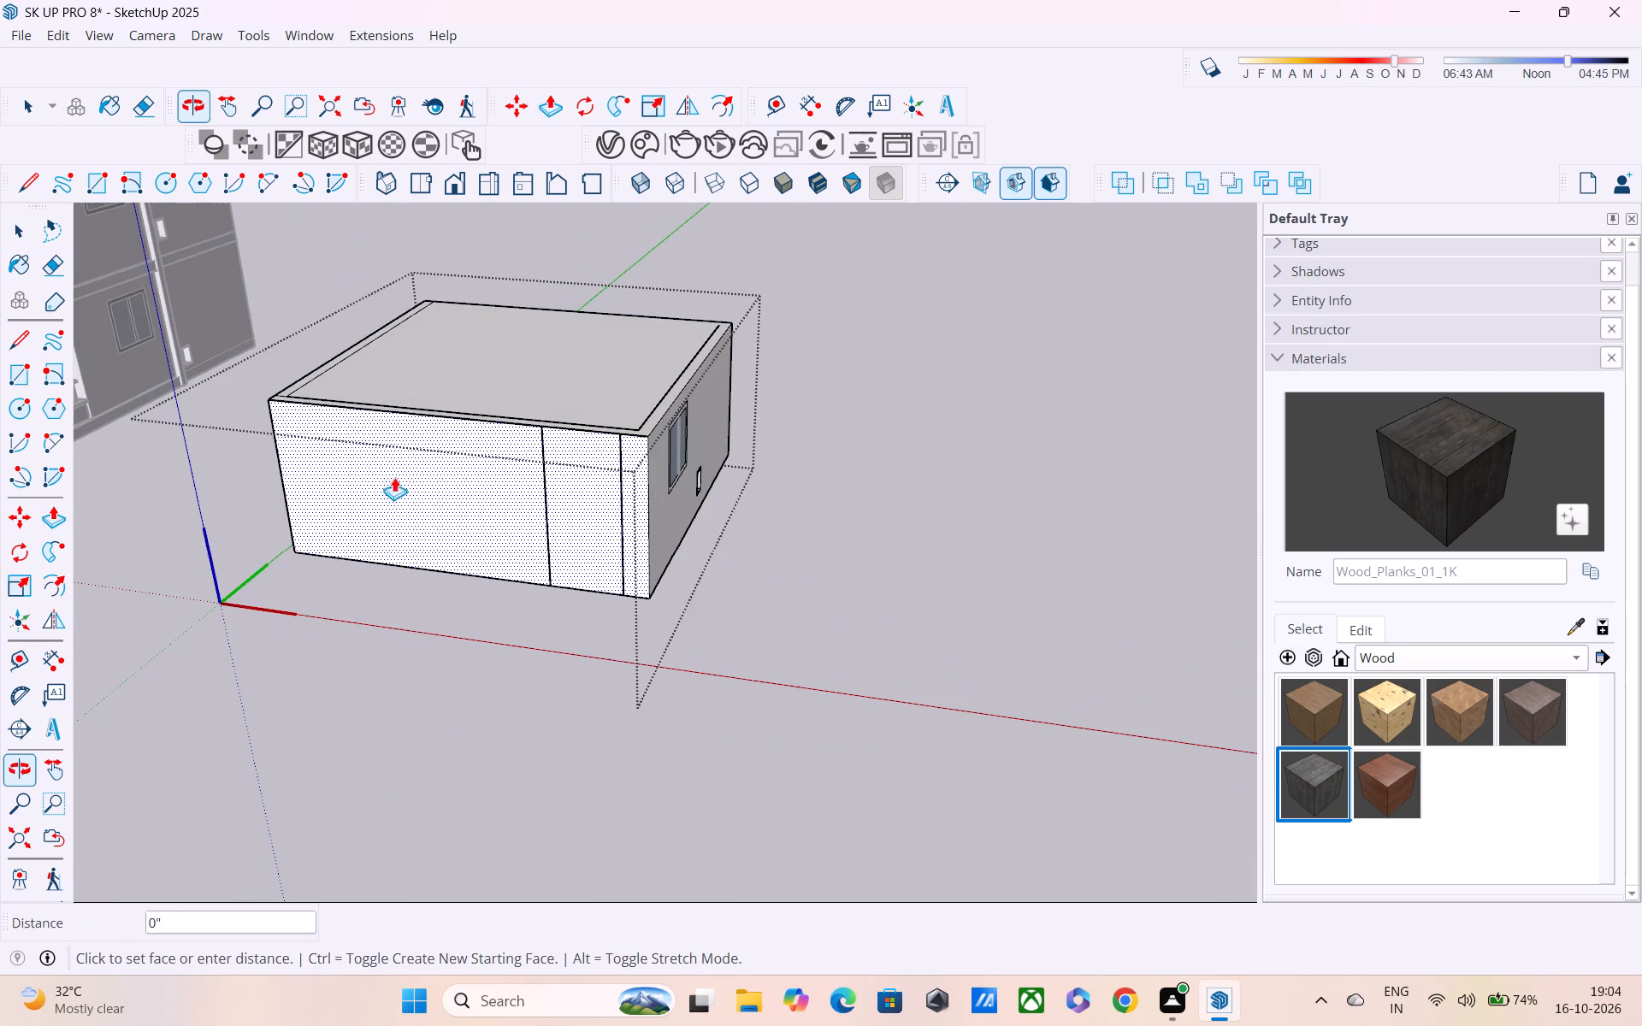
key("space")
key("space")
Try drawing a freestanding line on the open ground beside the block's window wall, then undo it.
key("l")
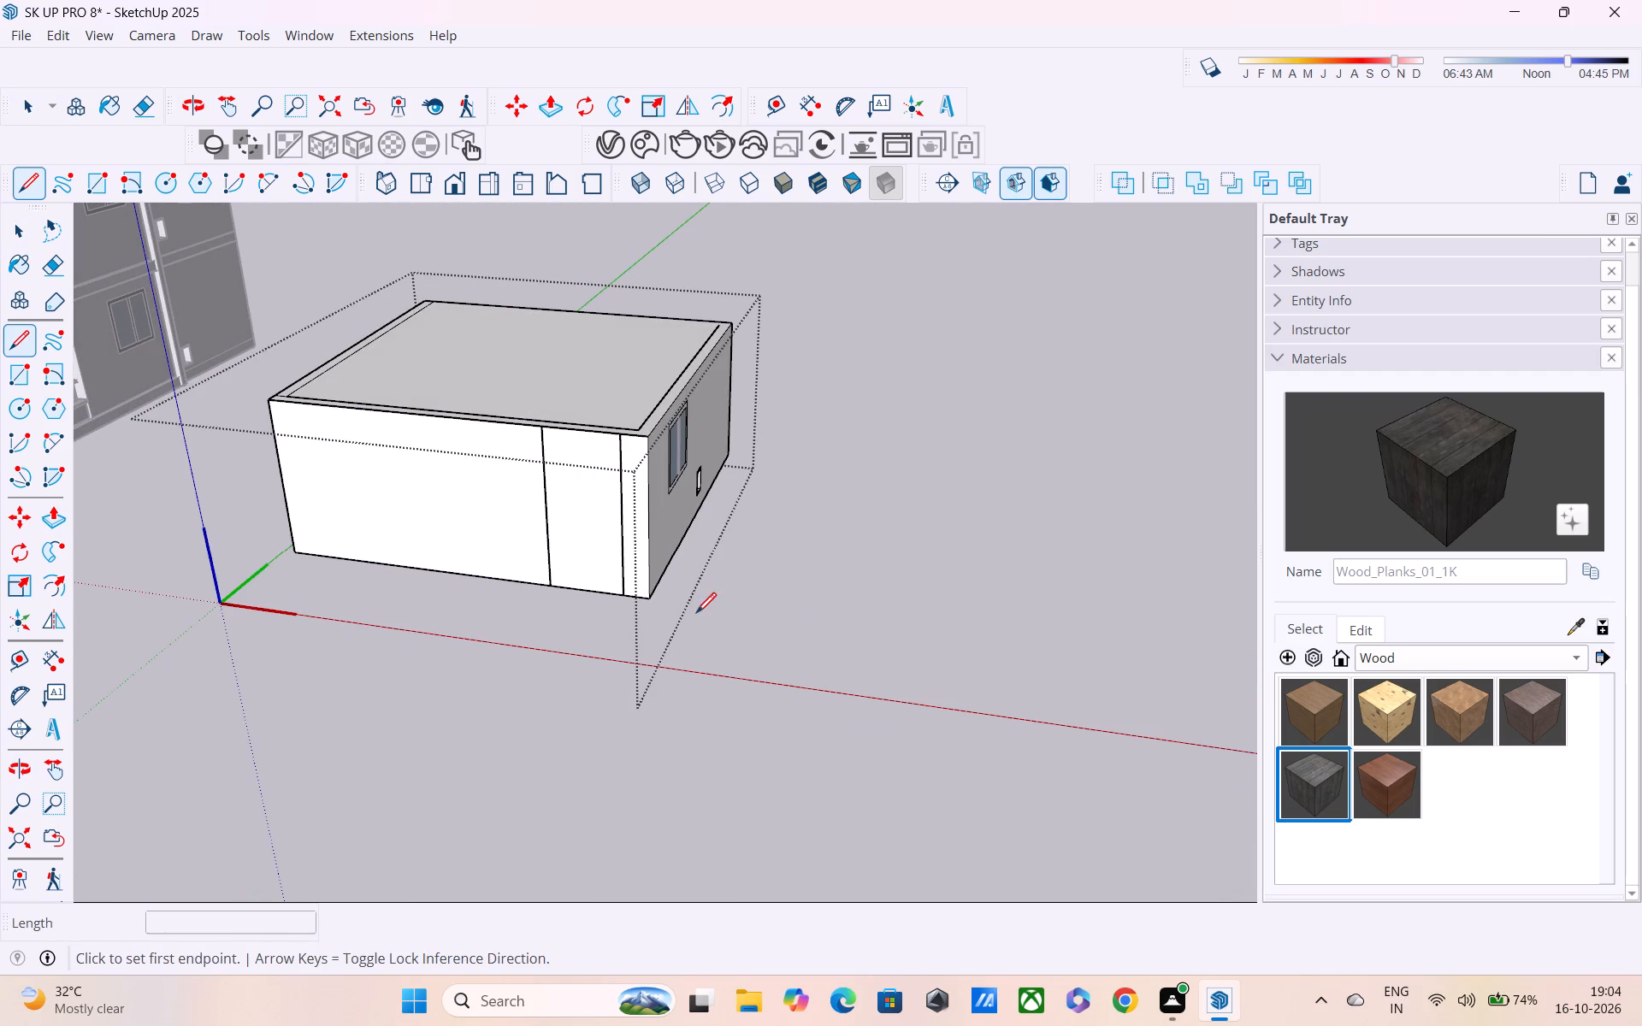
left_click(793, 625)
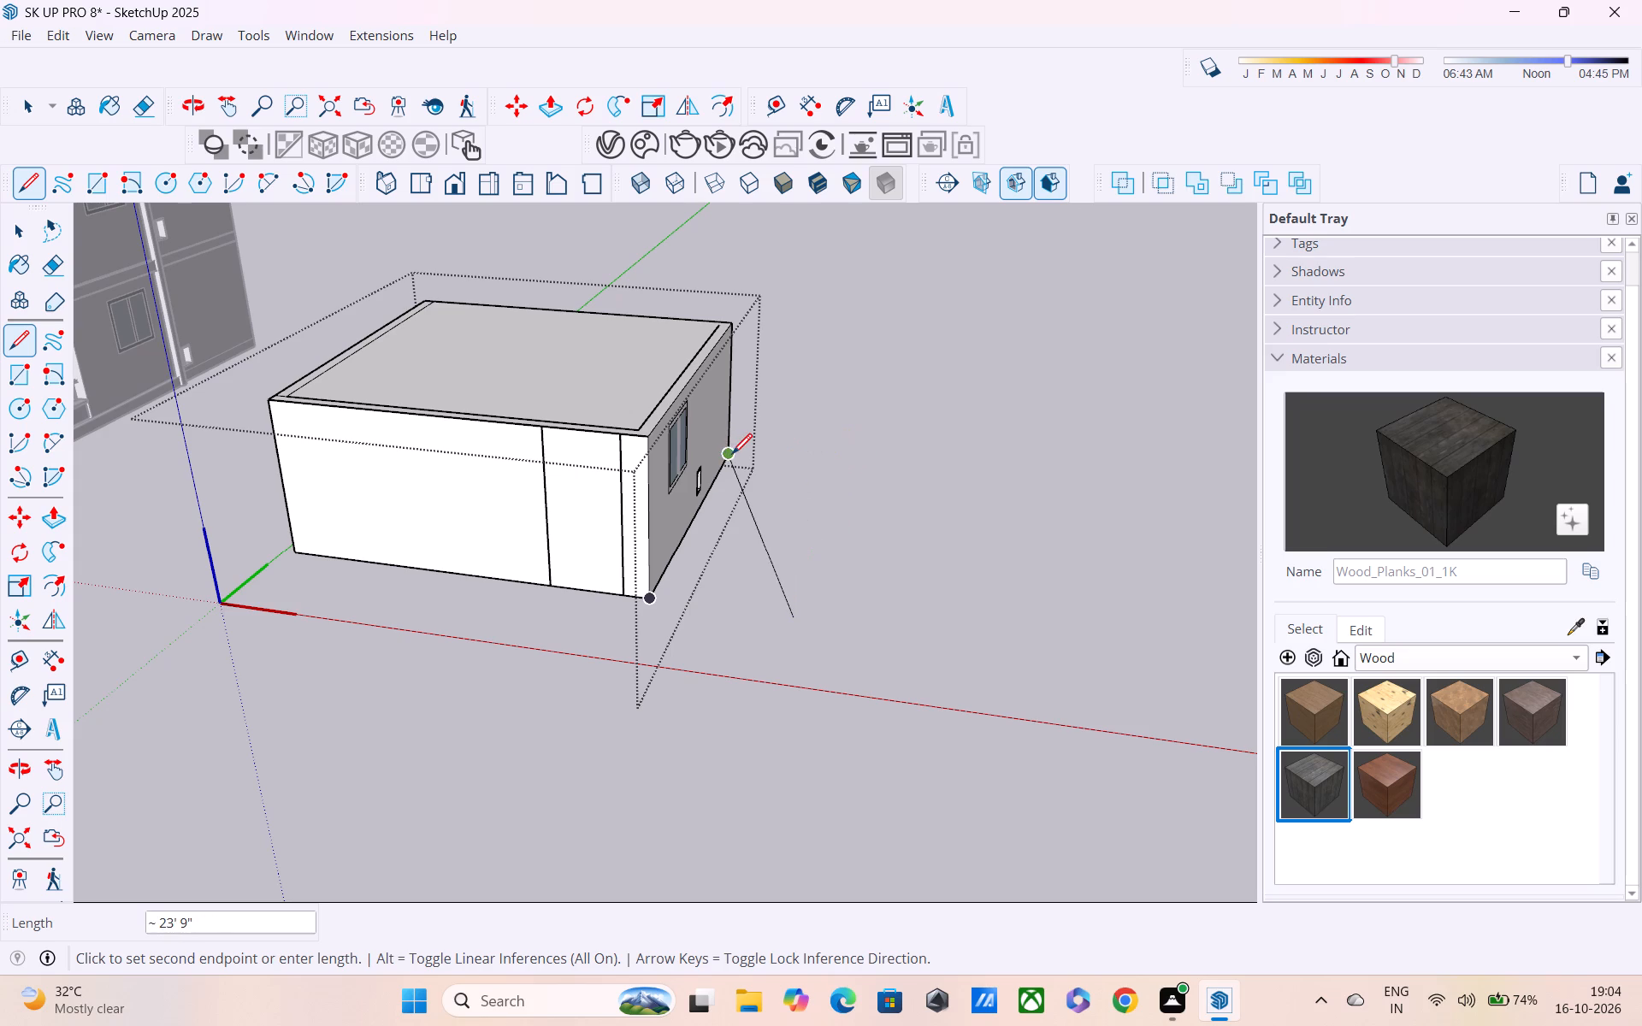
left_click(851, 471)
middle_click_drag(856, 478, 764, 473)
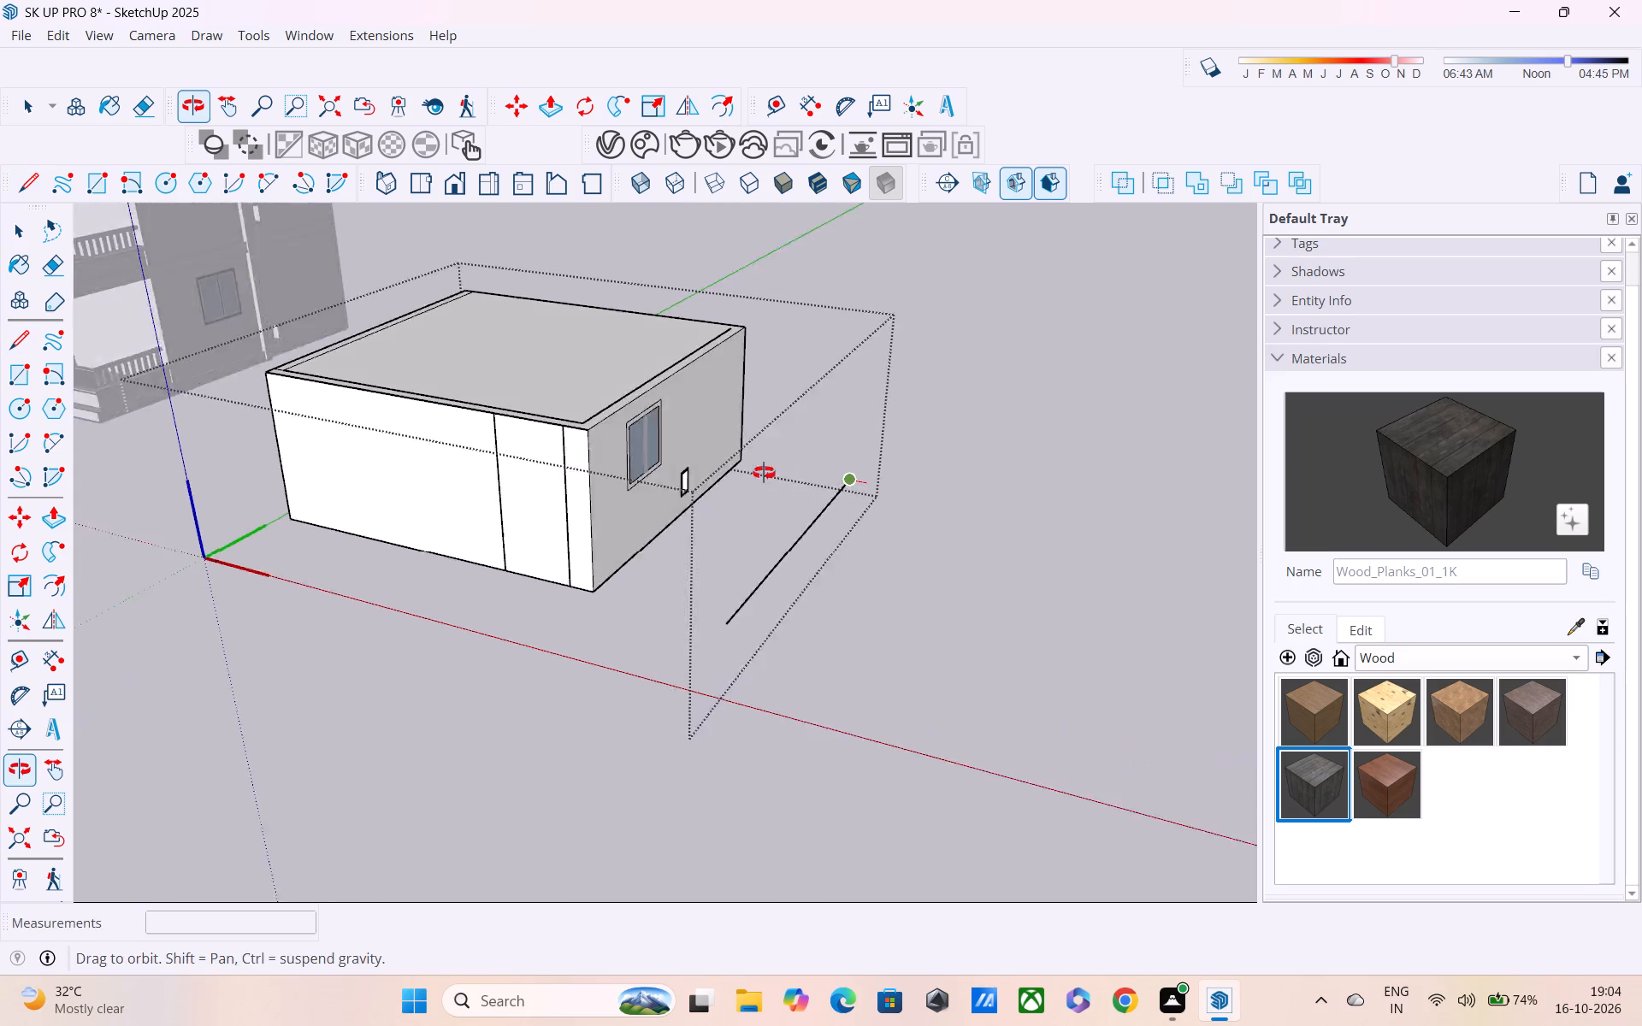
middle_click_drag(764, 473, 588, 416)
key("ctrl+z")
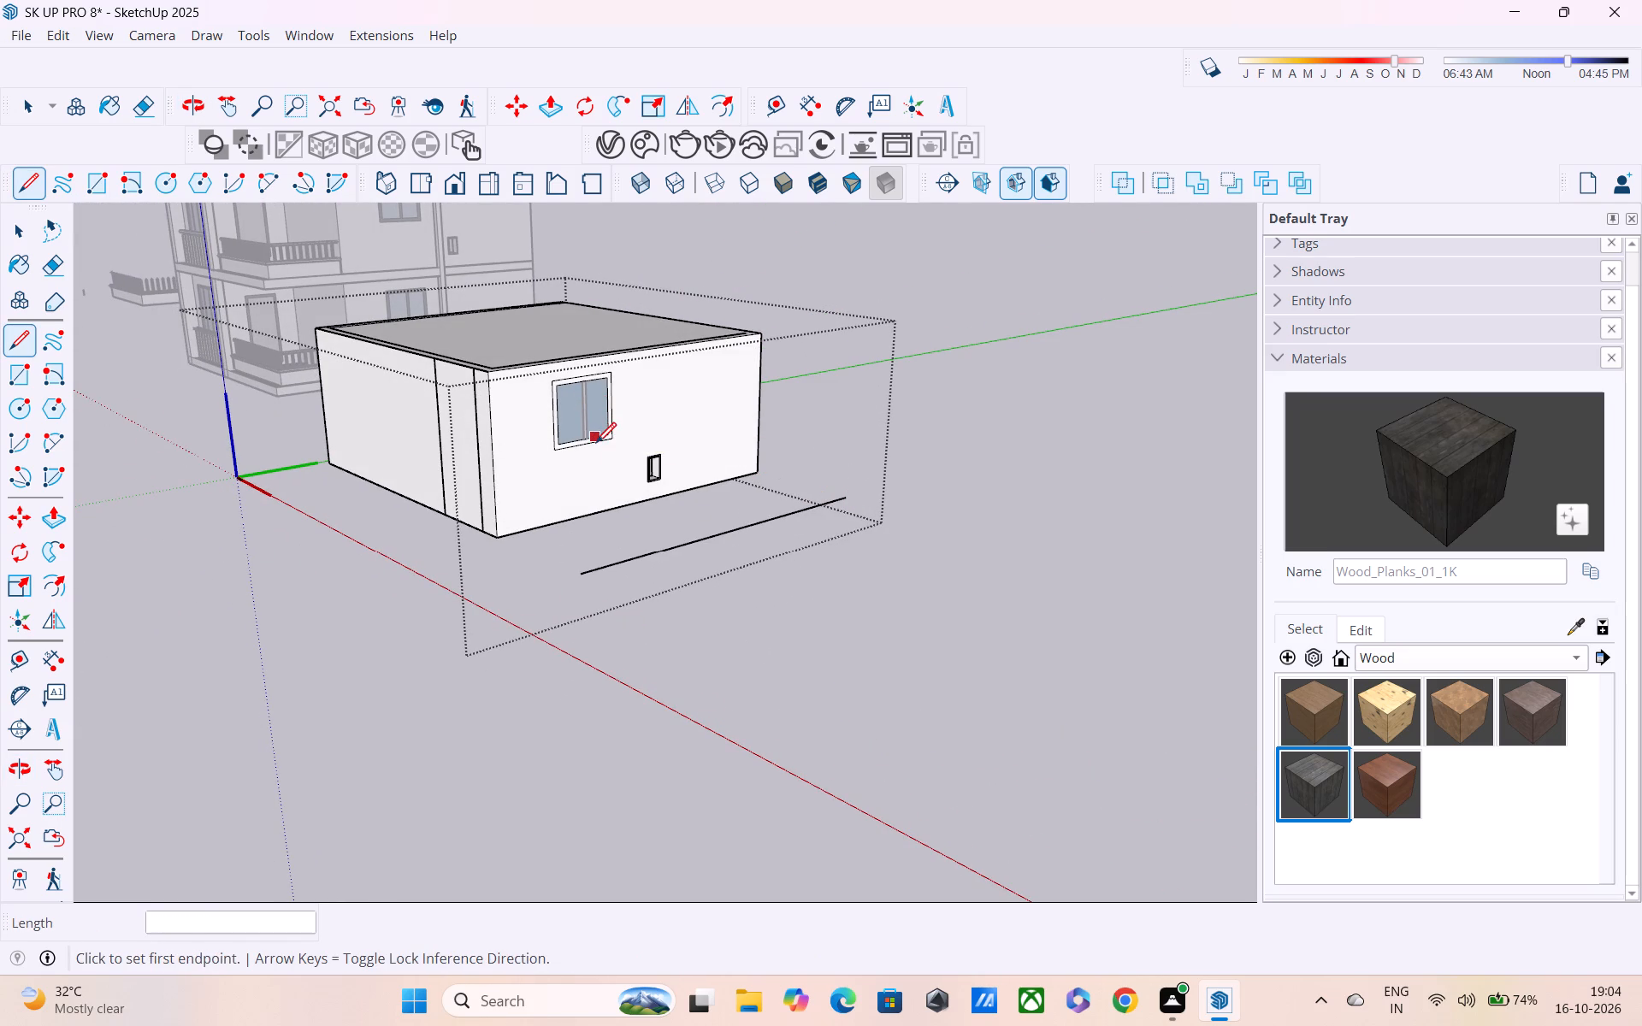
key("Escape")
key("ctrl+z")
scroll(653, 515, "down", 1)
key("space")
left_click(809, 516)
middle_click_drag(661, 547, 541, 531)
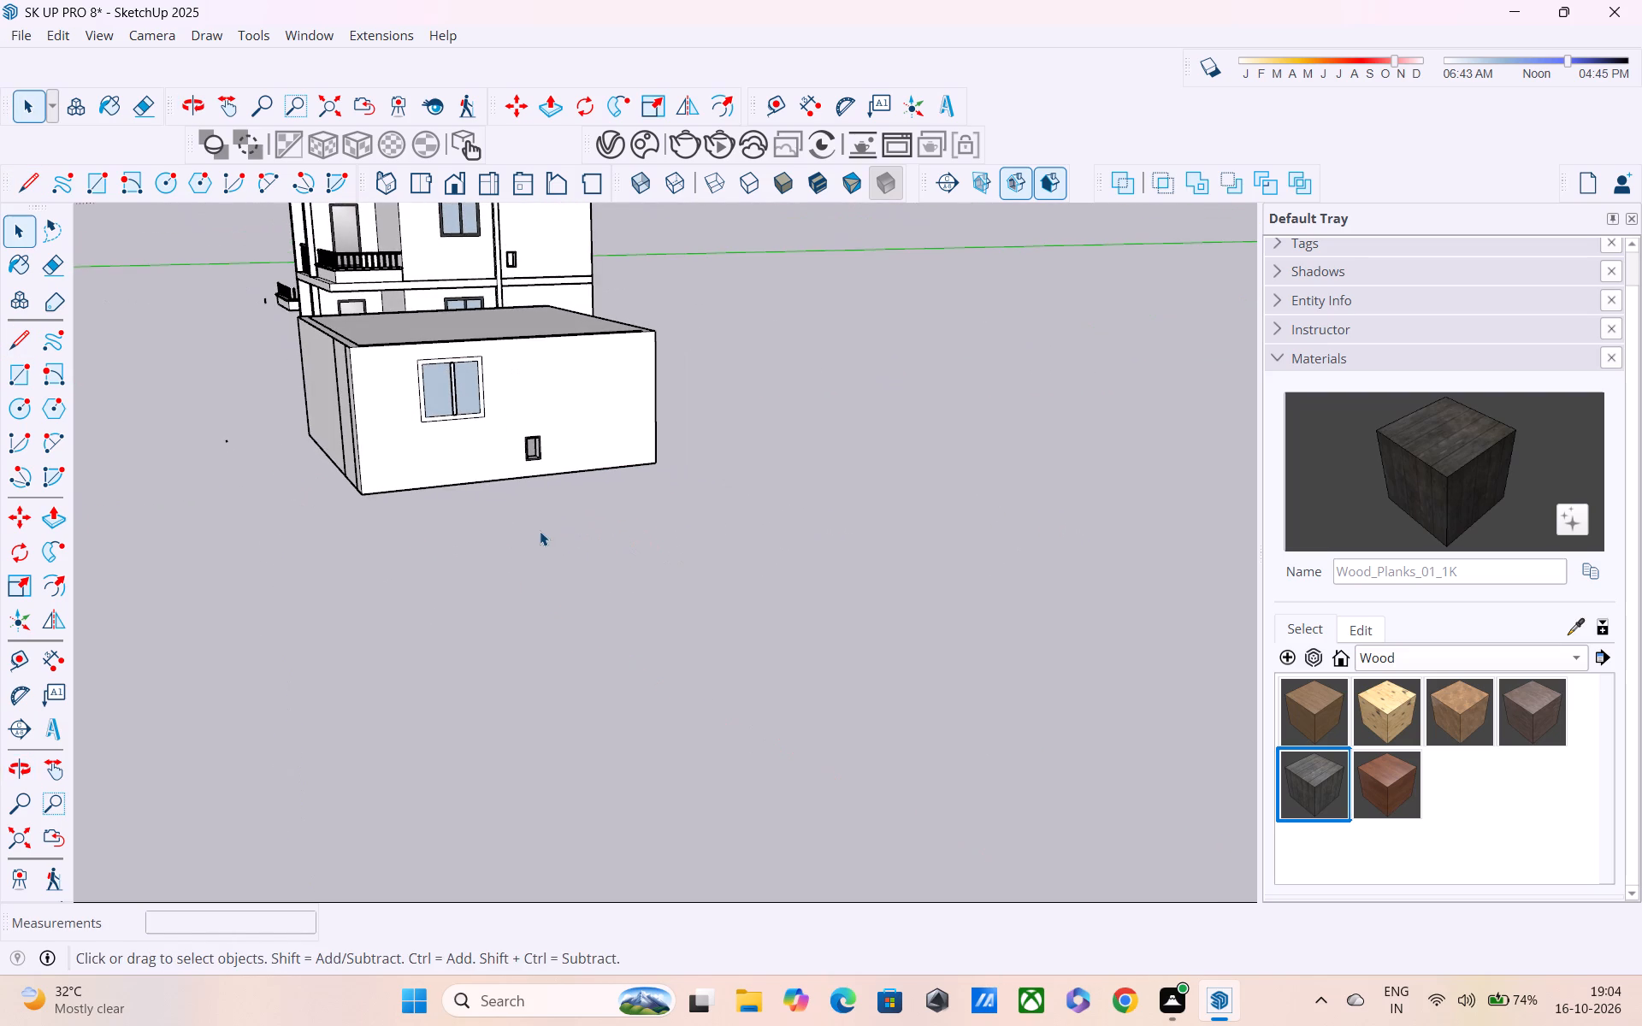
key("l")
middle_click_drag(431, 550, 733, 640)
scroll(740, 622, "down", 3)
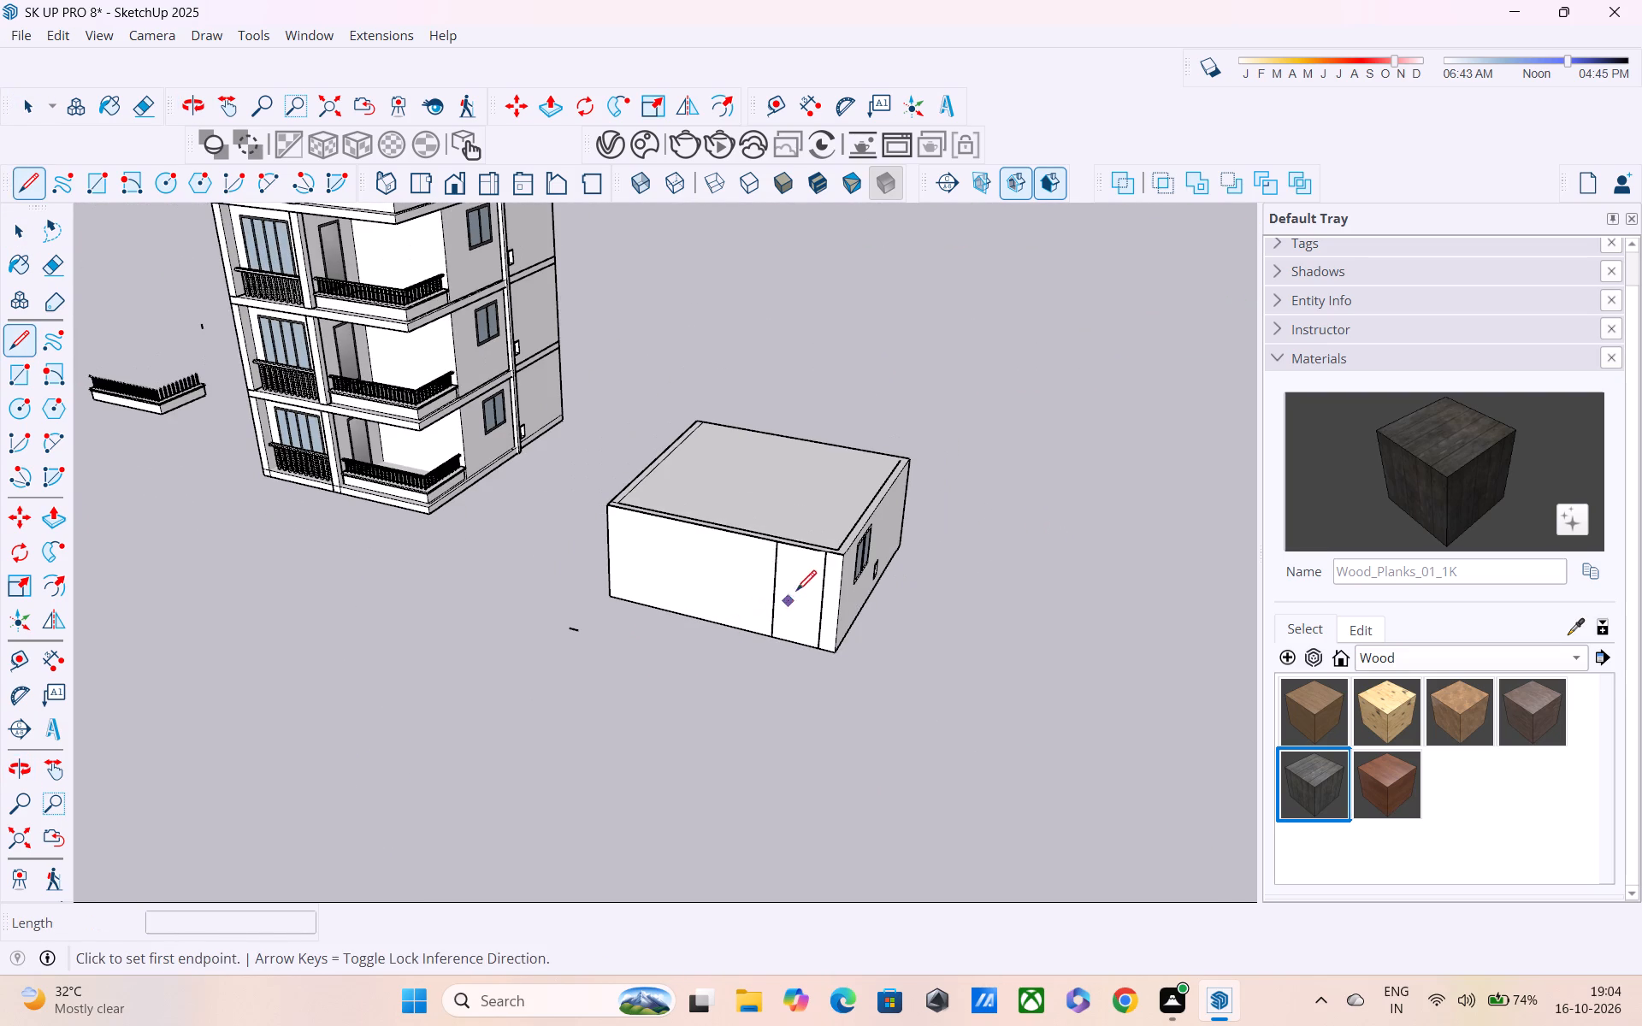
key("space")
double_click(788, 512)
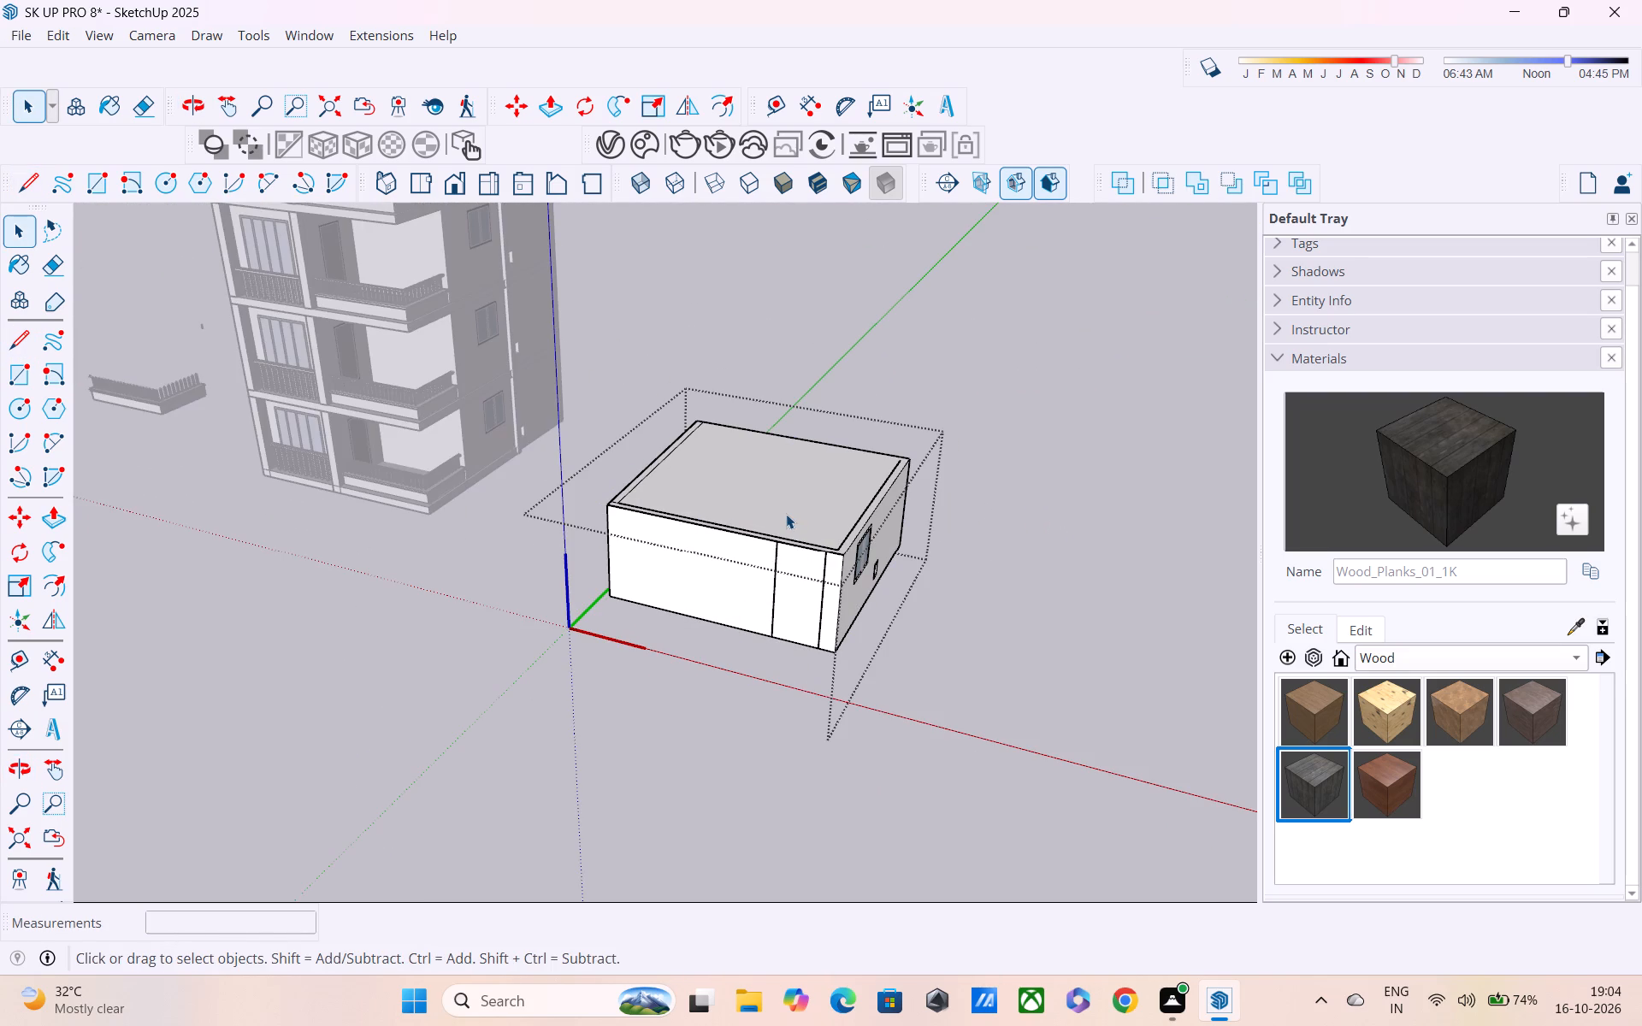
Copy the block's roof face by its front-left corner onto the open area beyond the window wall.
key("m")
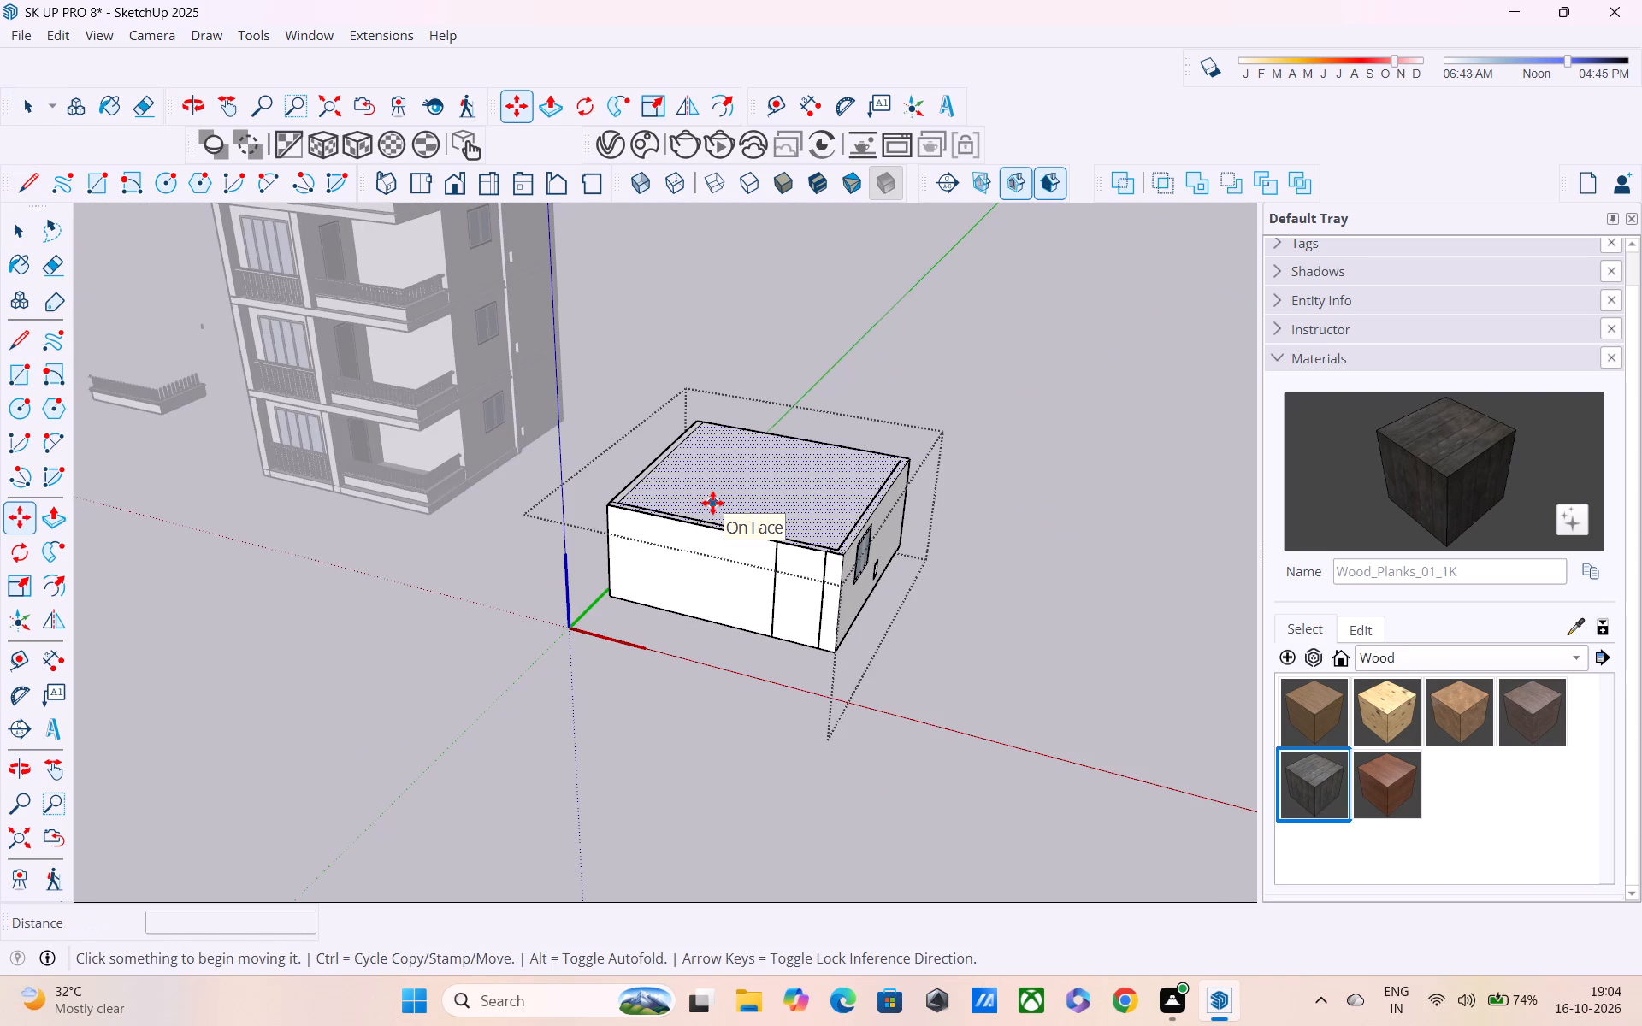
key("space")
left_click(712, 503)
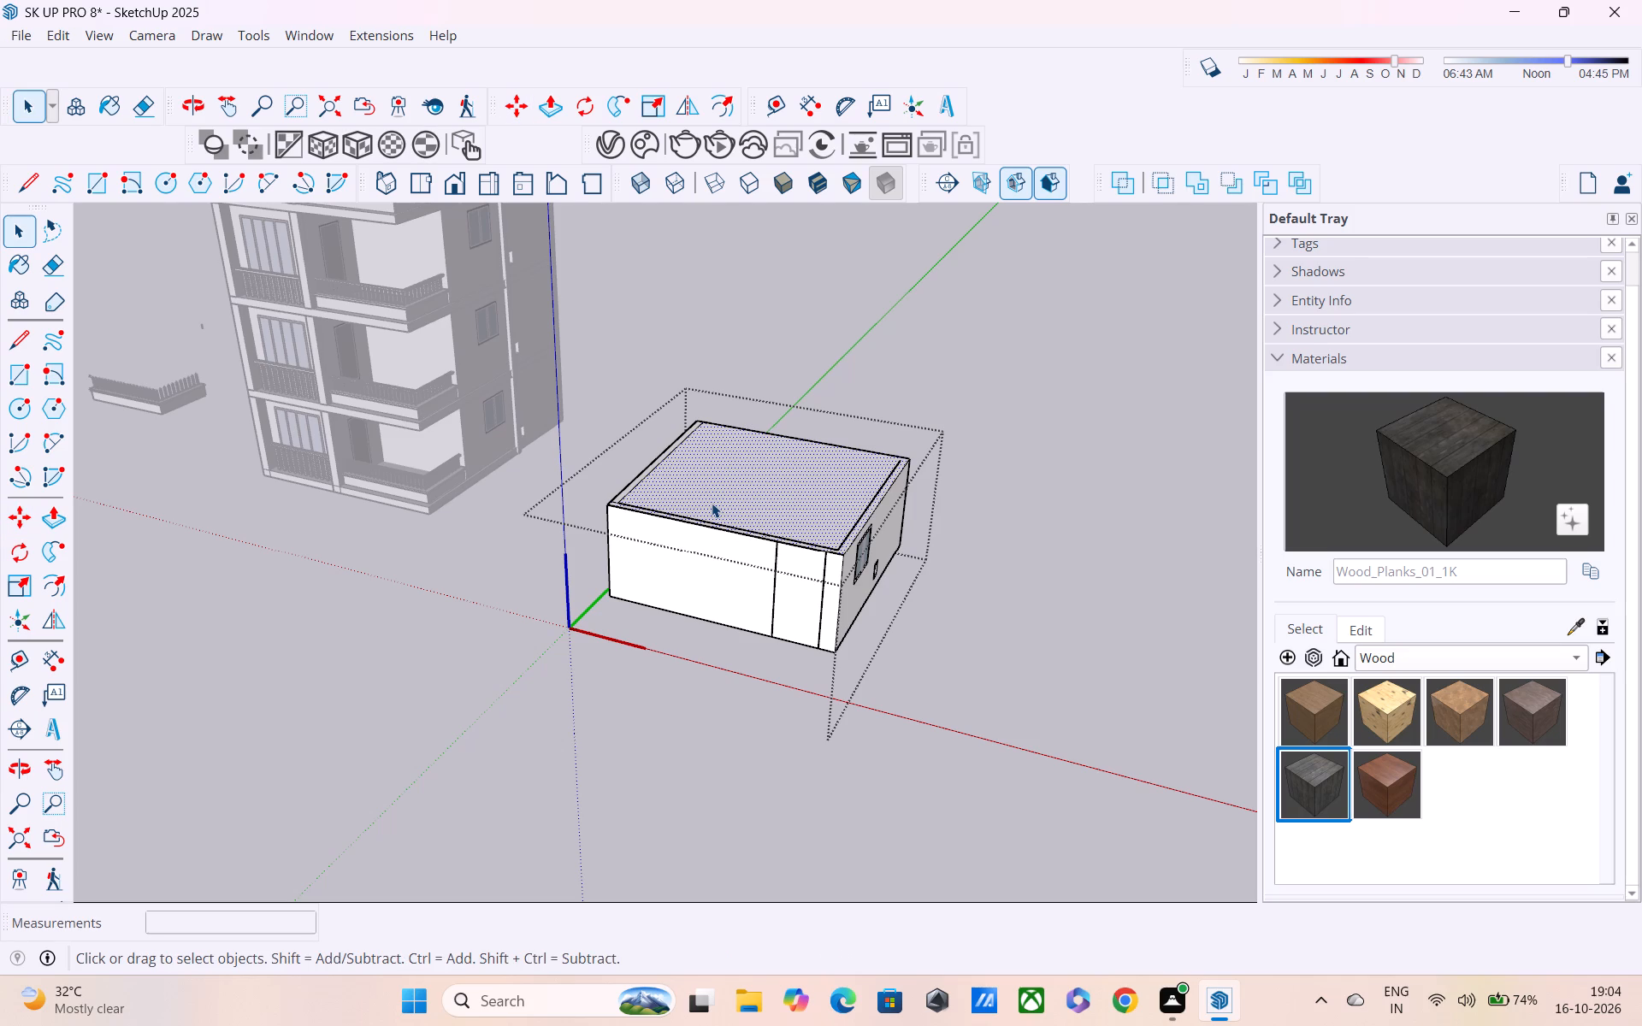
key("m")
left_click(612, 498)
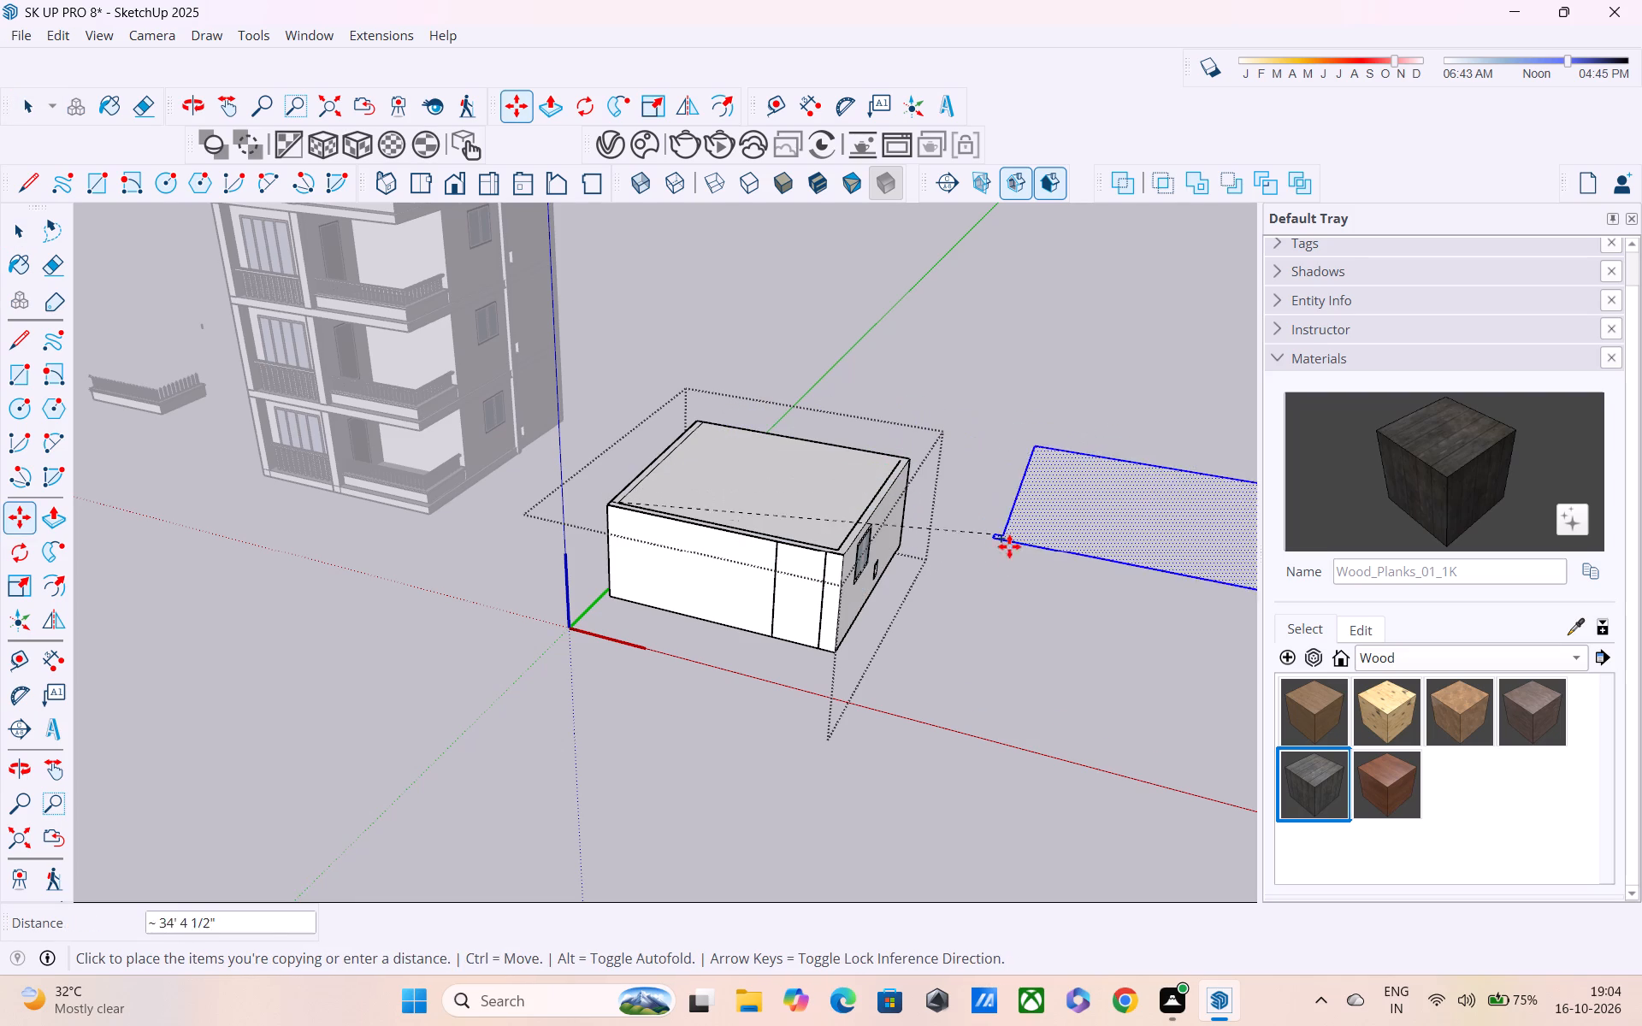
middle_click_drag(907, 626, 793, 481)
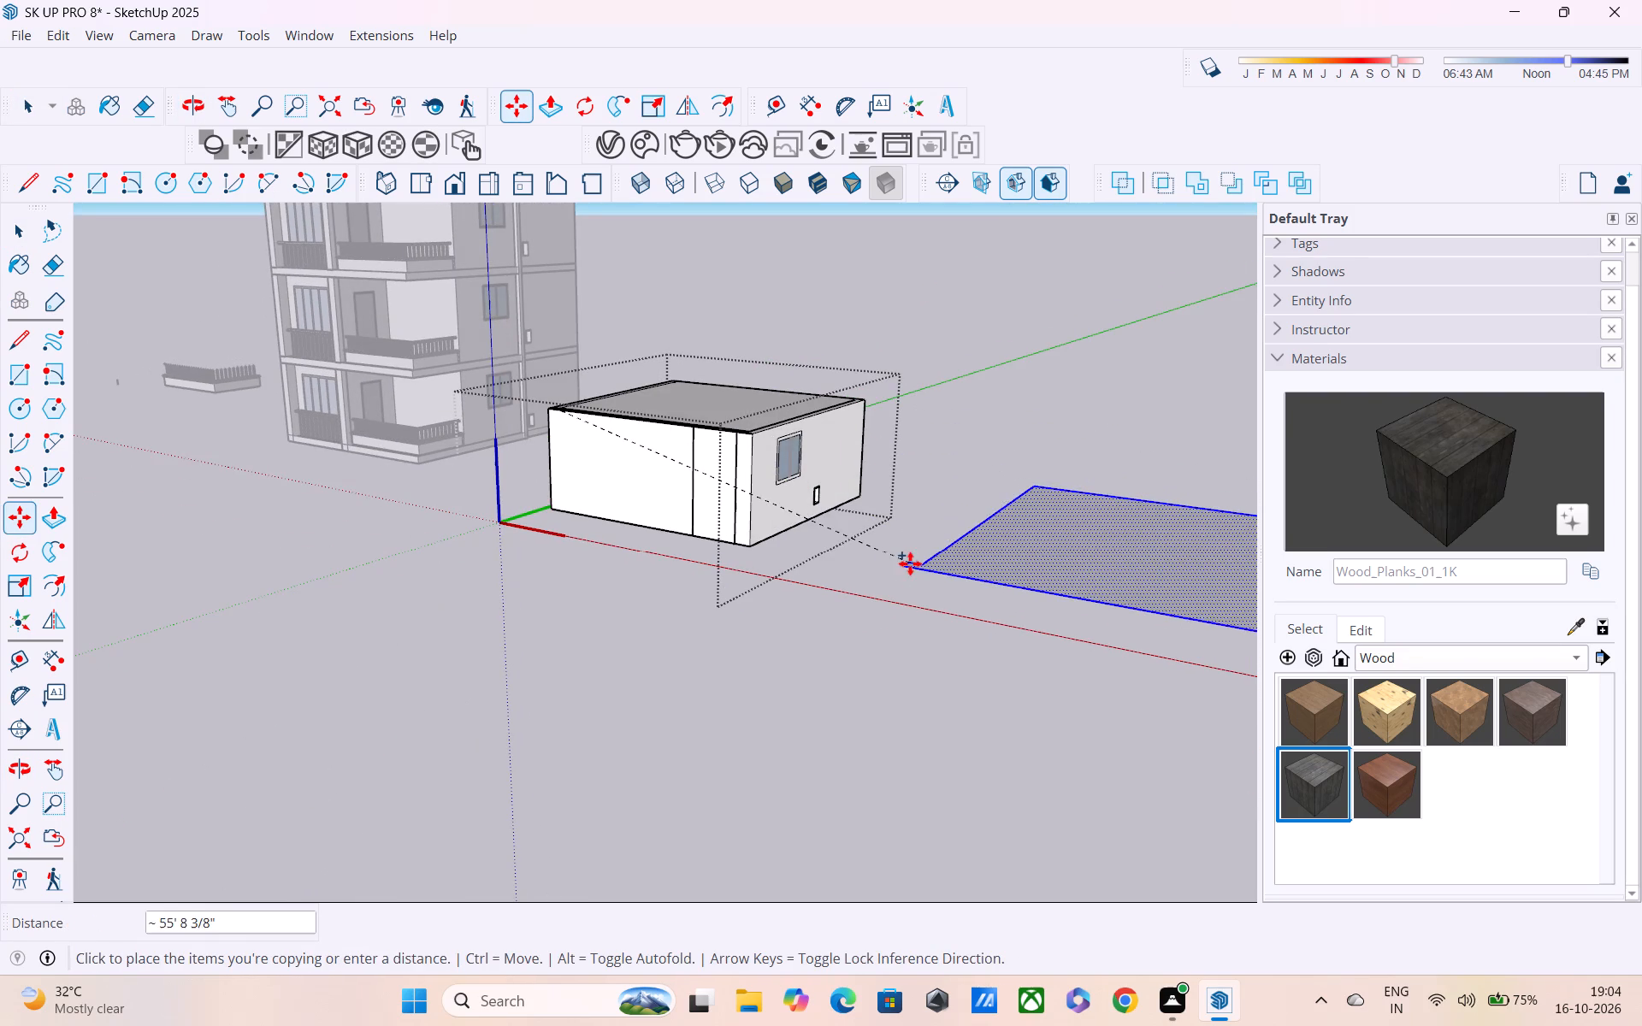
middle_click_drag(905, 556, 729, 477, "shift")
scroll(783, 545, "down", 3)
scroll(773, 498, "up", 1)
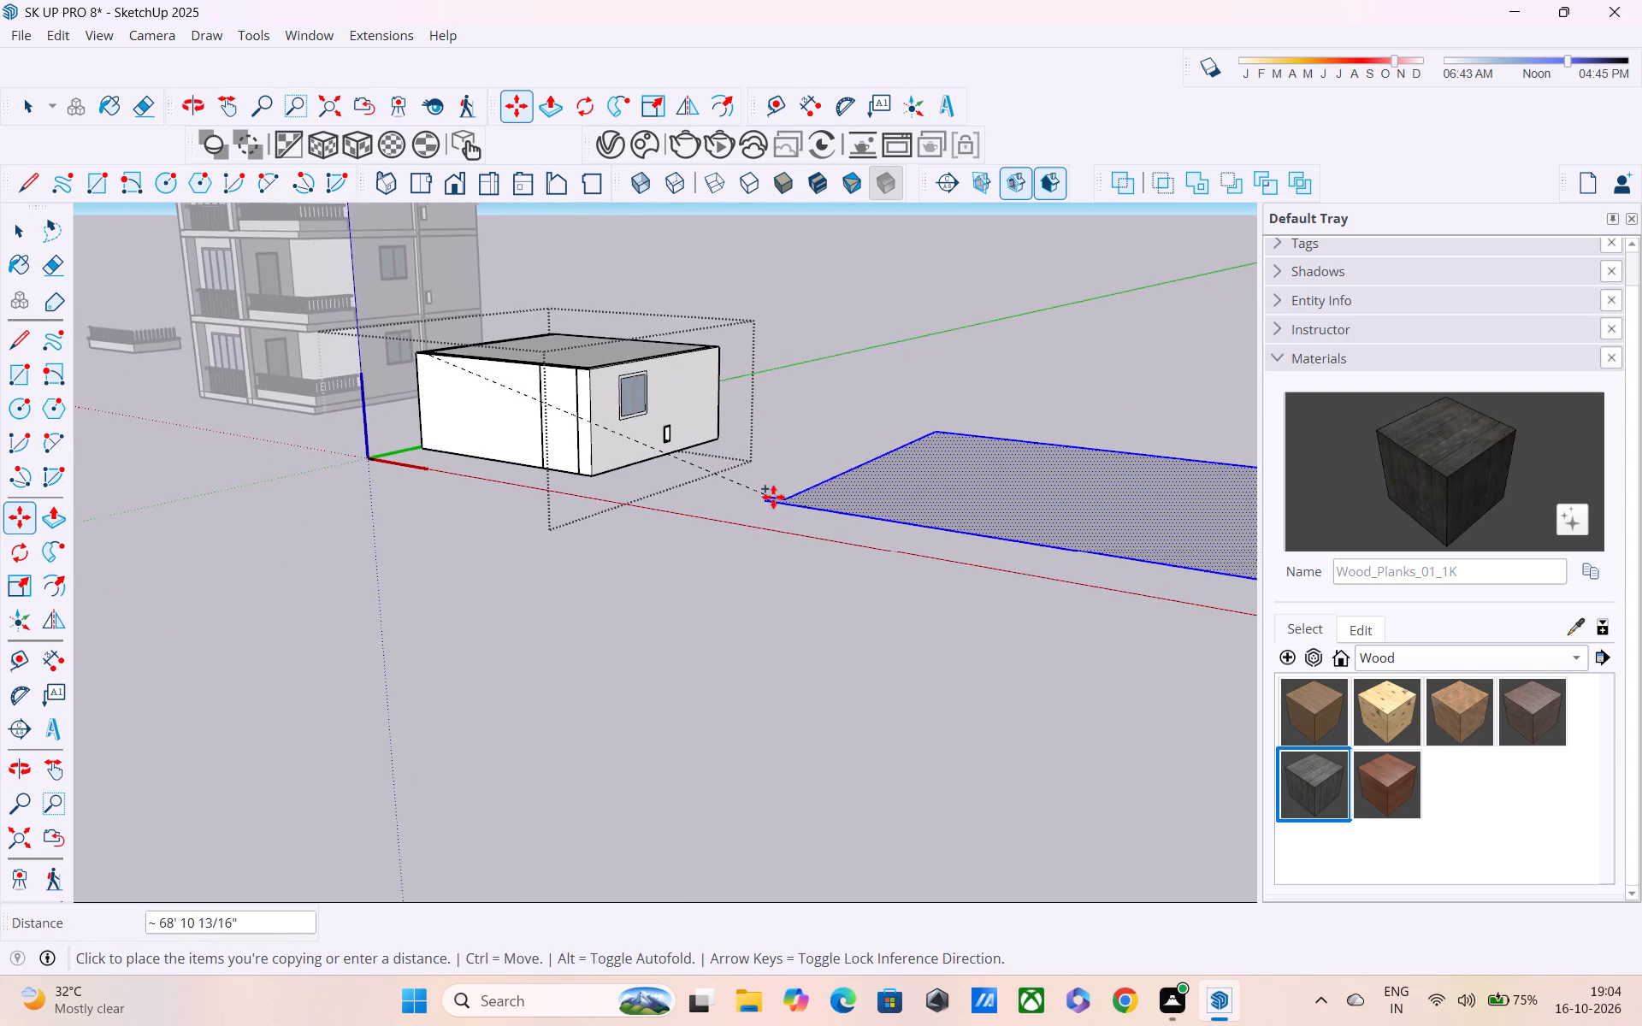
middle_click_drag(773, 492, 511, 587, "shift")
left_click(628, 588)
middle_click_drag(641, 629, 517, 545)
key("space")
middle_click_drag(652, 486, 805, 529)
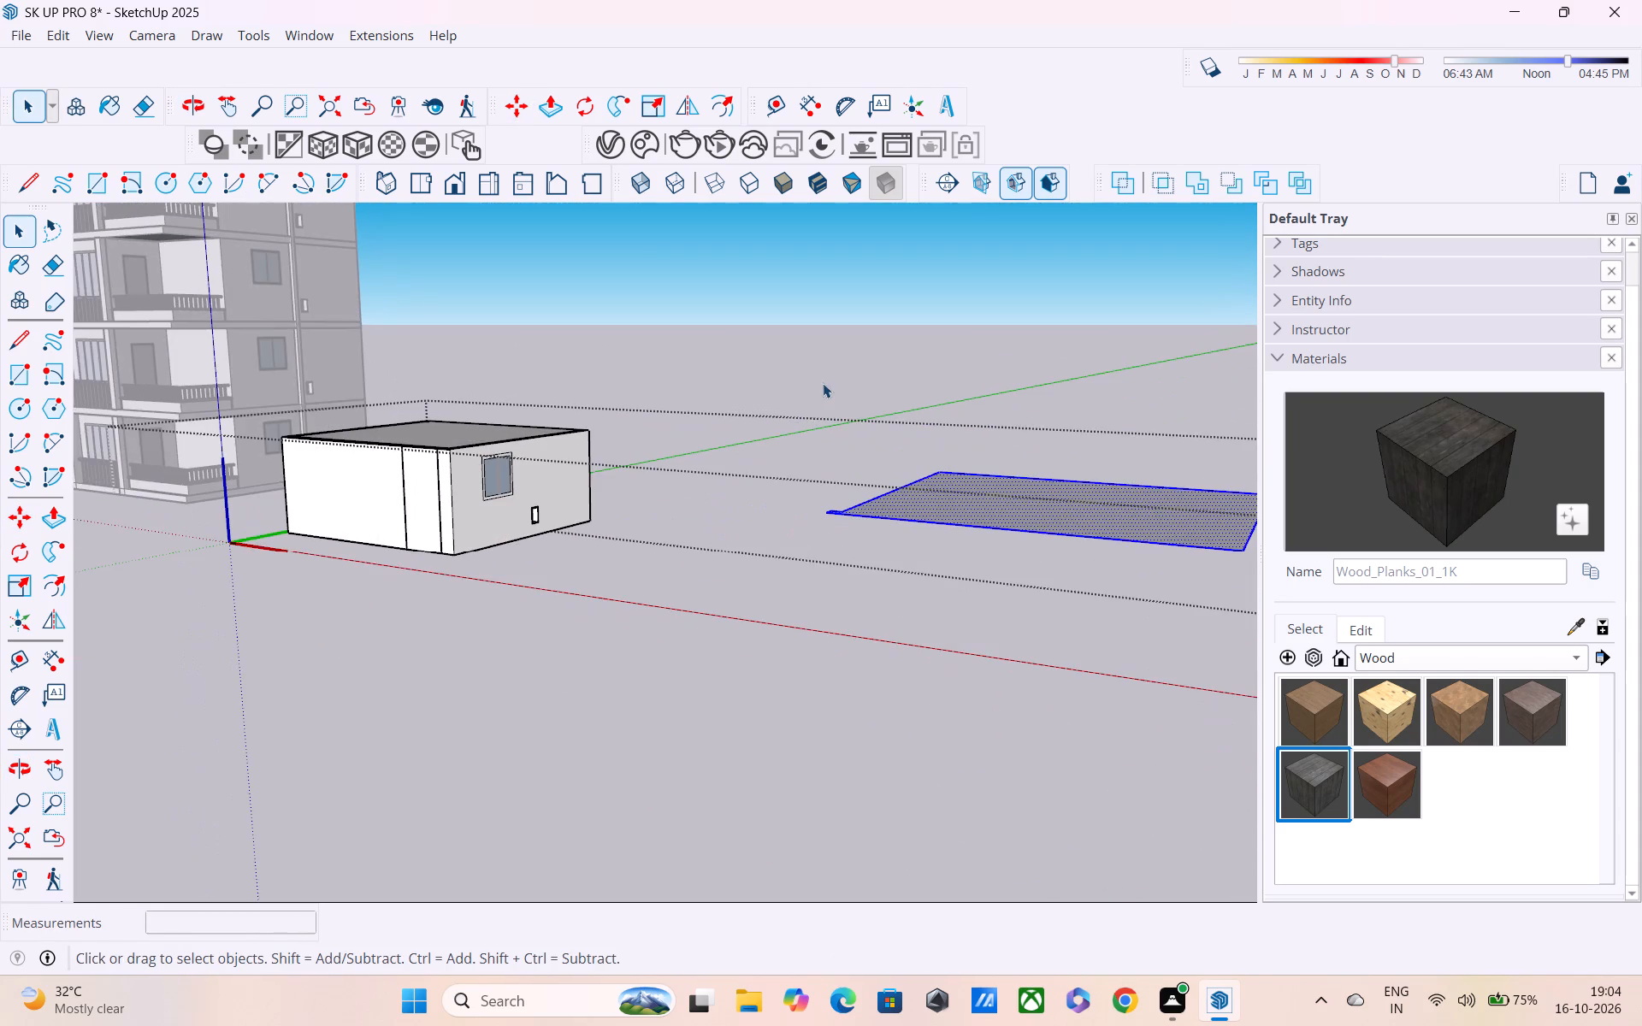
Leave the room block component and explode it into loose geometry together with the copied roof face.
left_click(823, 383)
left_click(899, 521)
middle_click_drag(790, 538, 641, 589)
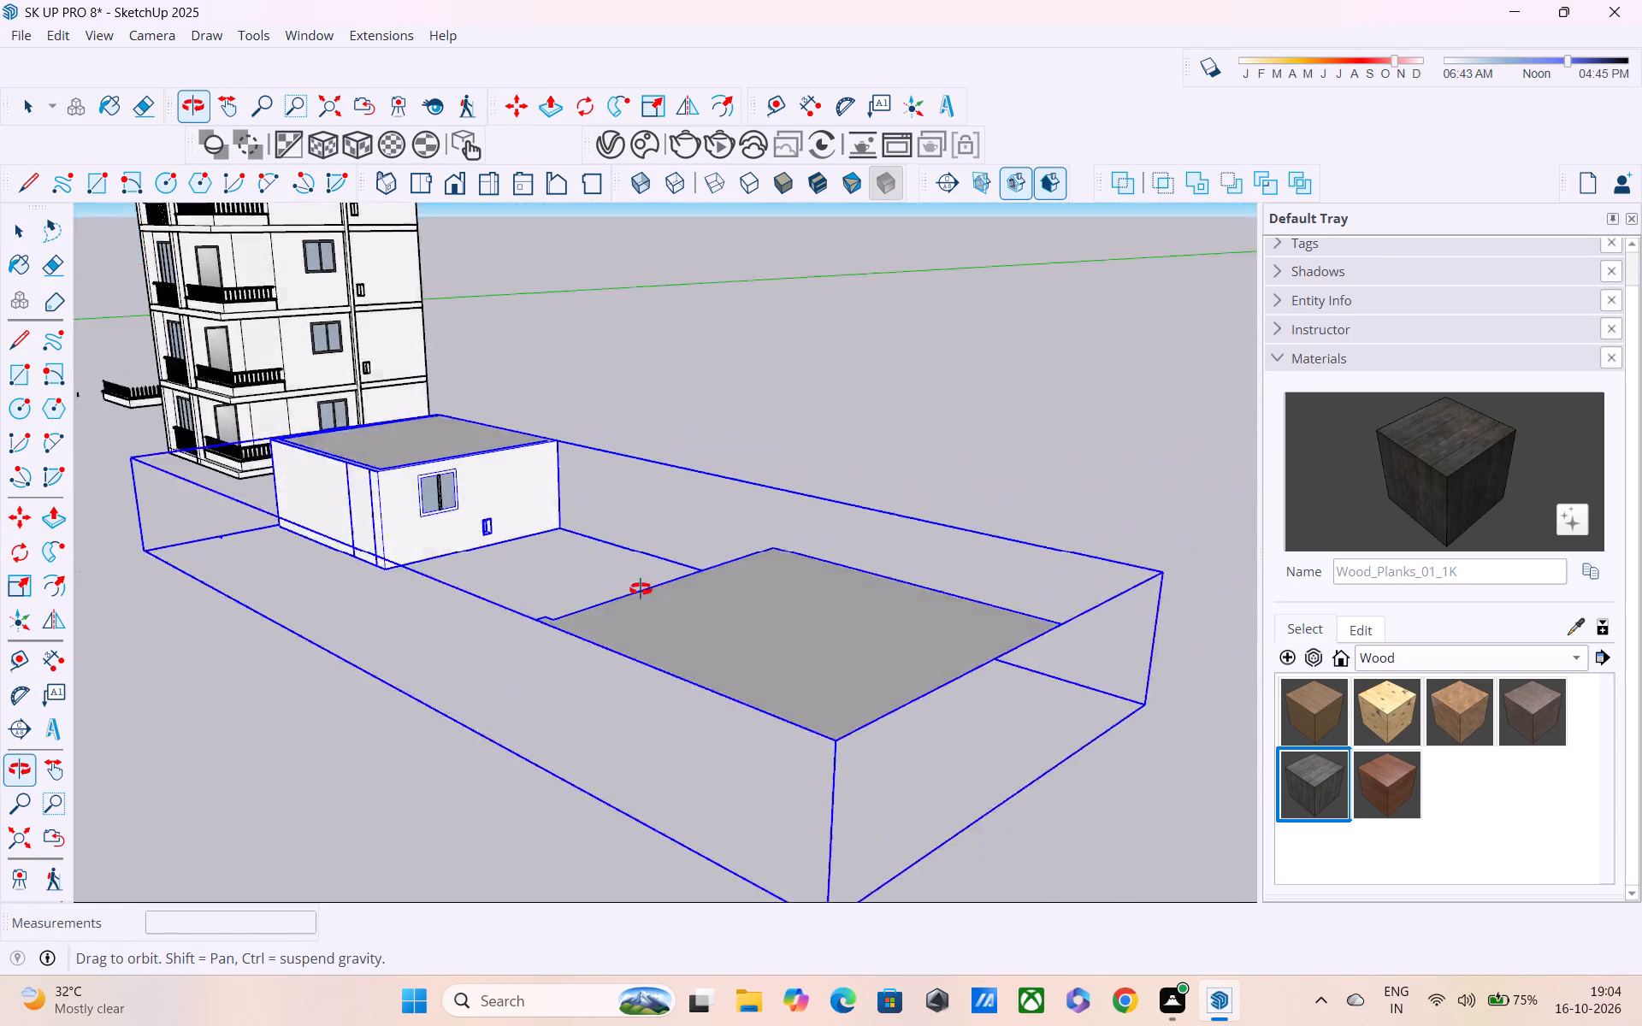
middle_click_drag(641, 589, 505, 617)
scroll(304, 640, "up", 3)
scroll(304, 640, "down", 2)
middle_click_drag(305, 639, 635, 446)
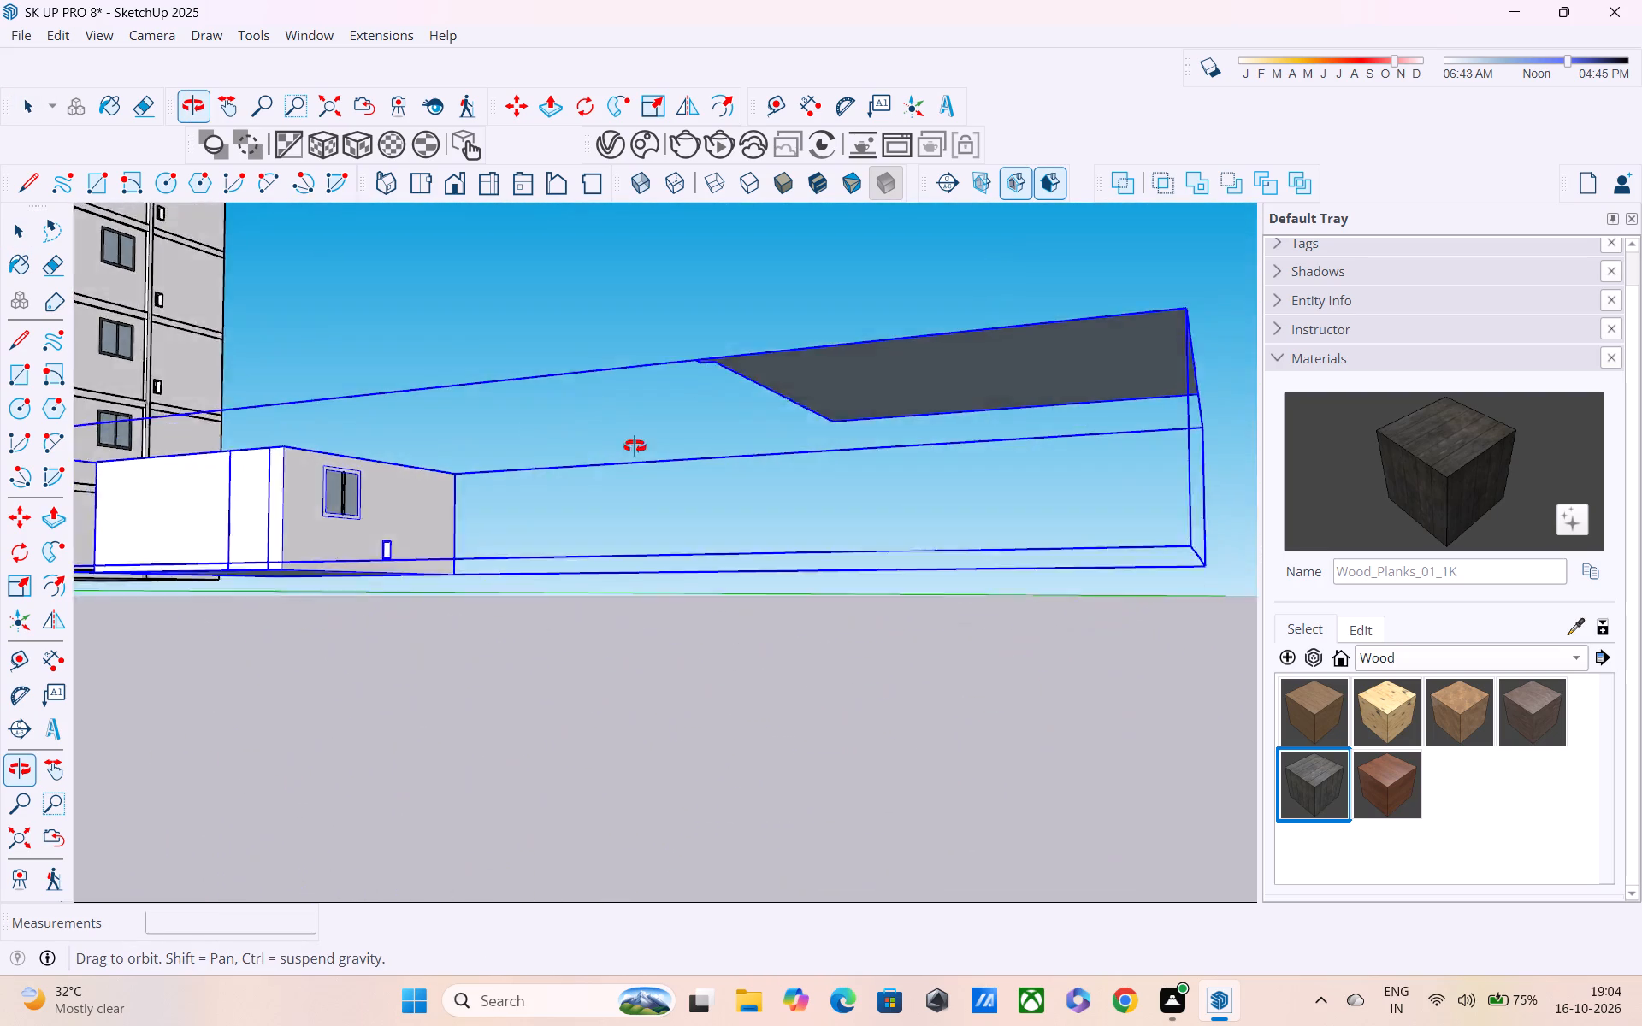
middle_click_drag(635, 446, 505, 597)
right_click(588, 676)
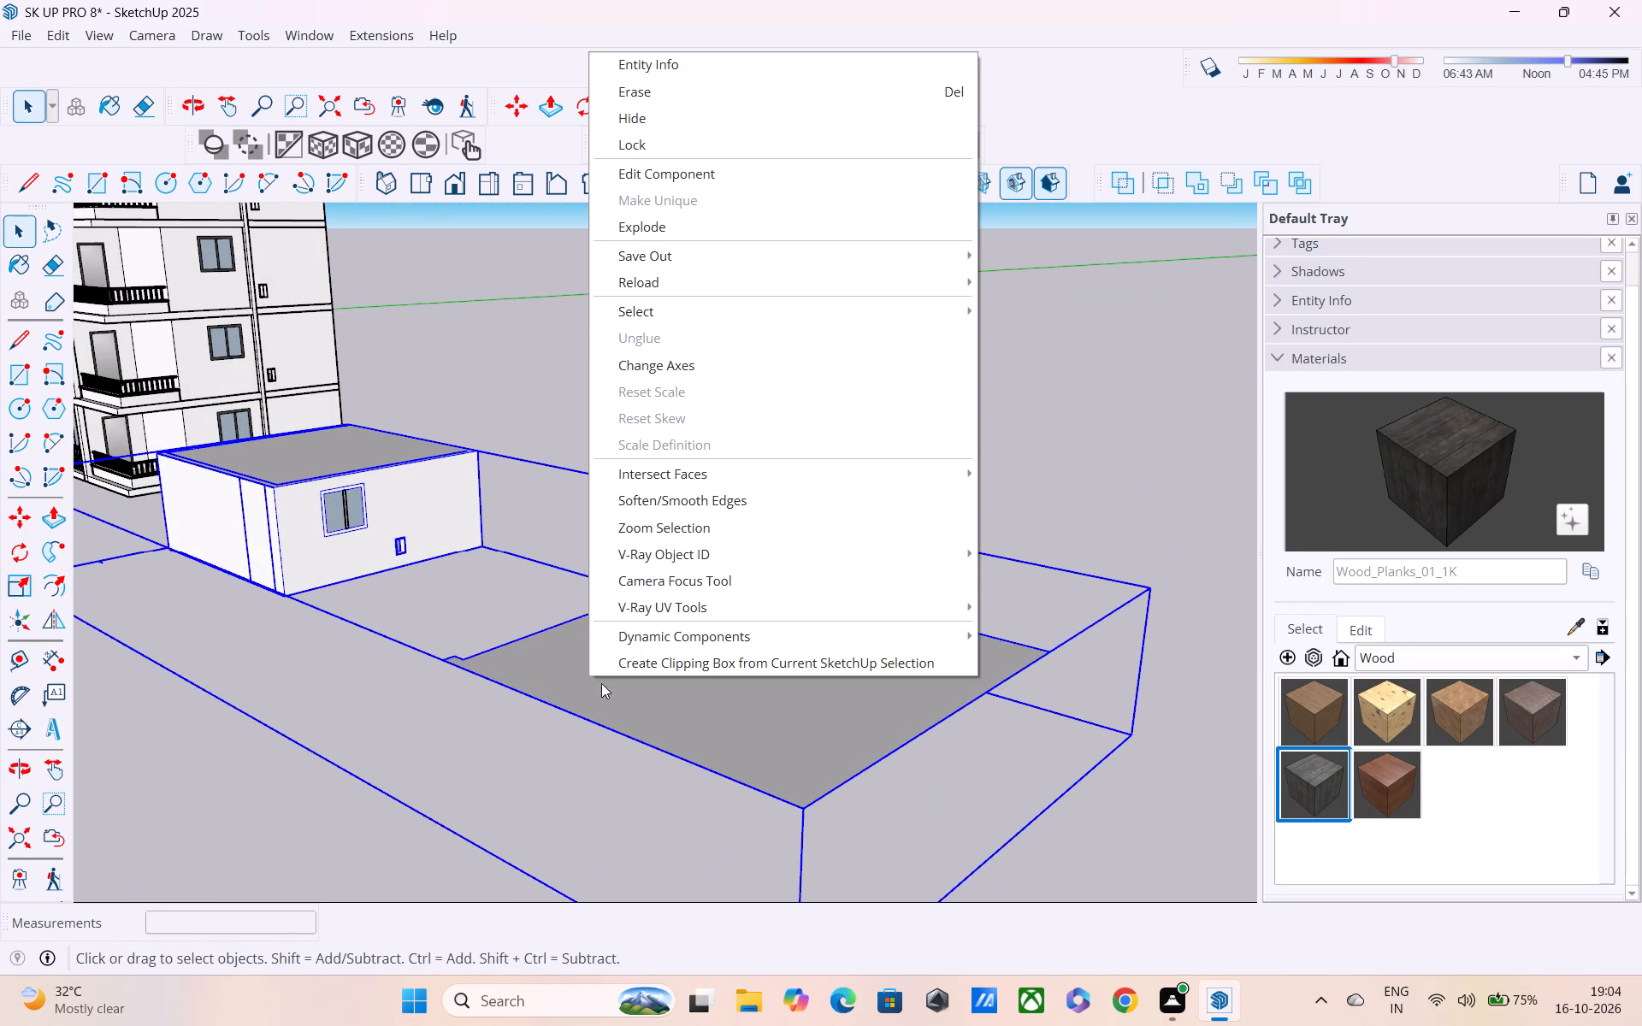
left_click(641, 224)
Open the tower's second-lowest floor component and examine its walls, windows and balcony alongside the room block, then close it.
middle_click_drag(709, 477, 757, 509)
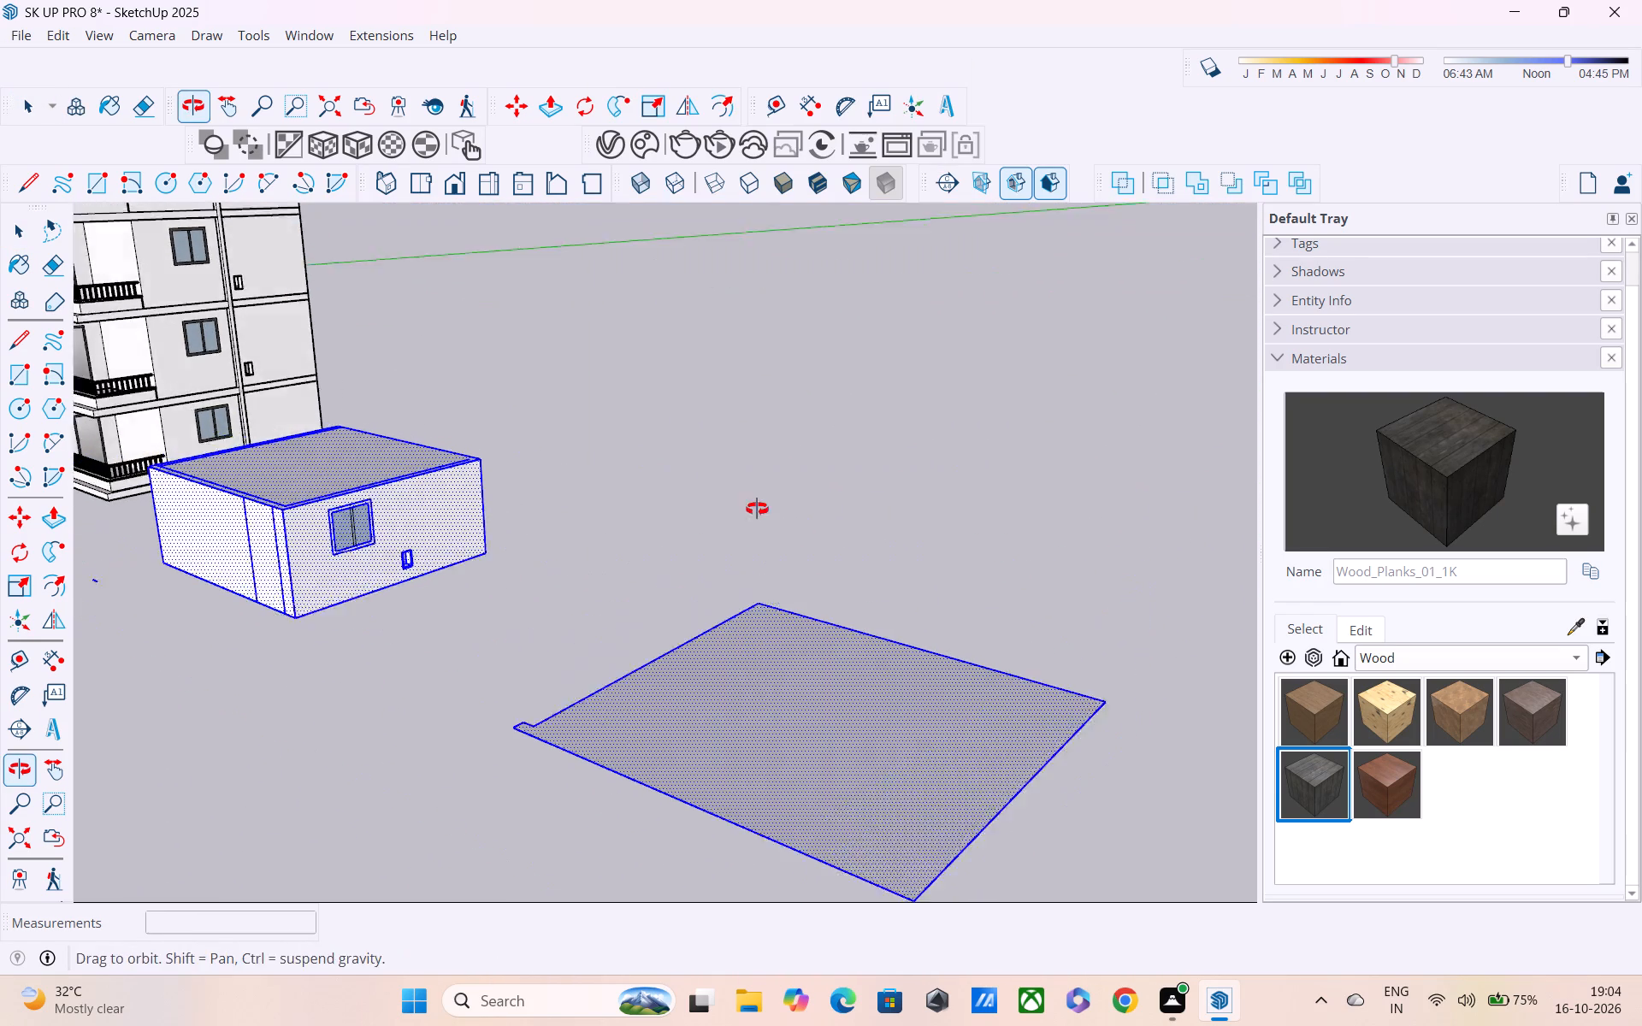
middle_click_drag(757, 509, 827, 467)
scroll(670, 479, "down", 5)
left_click(278, 432)
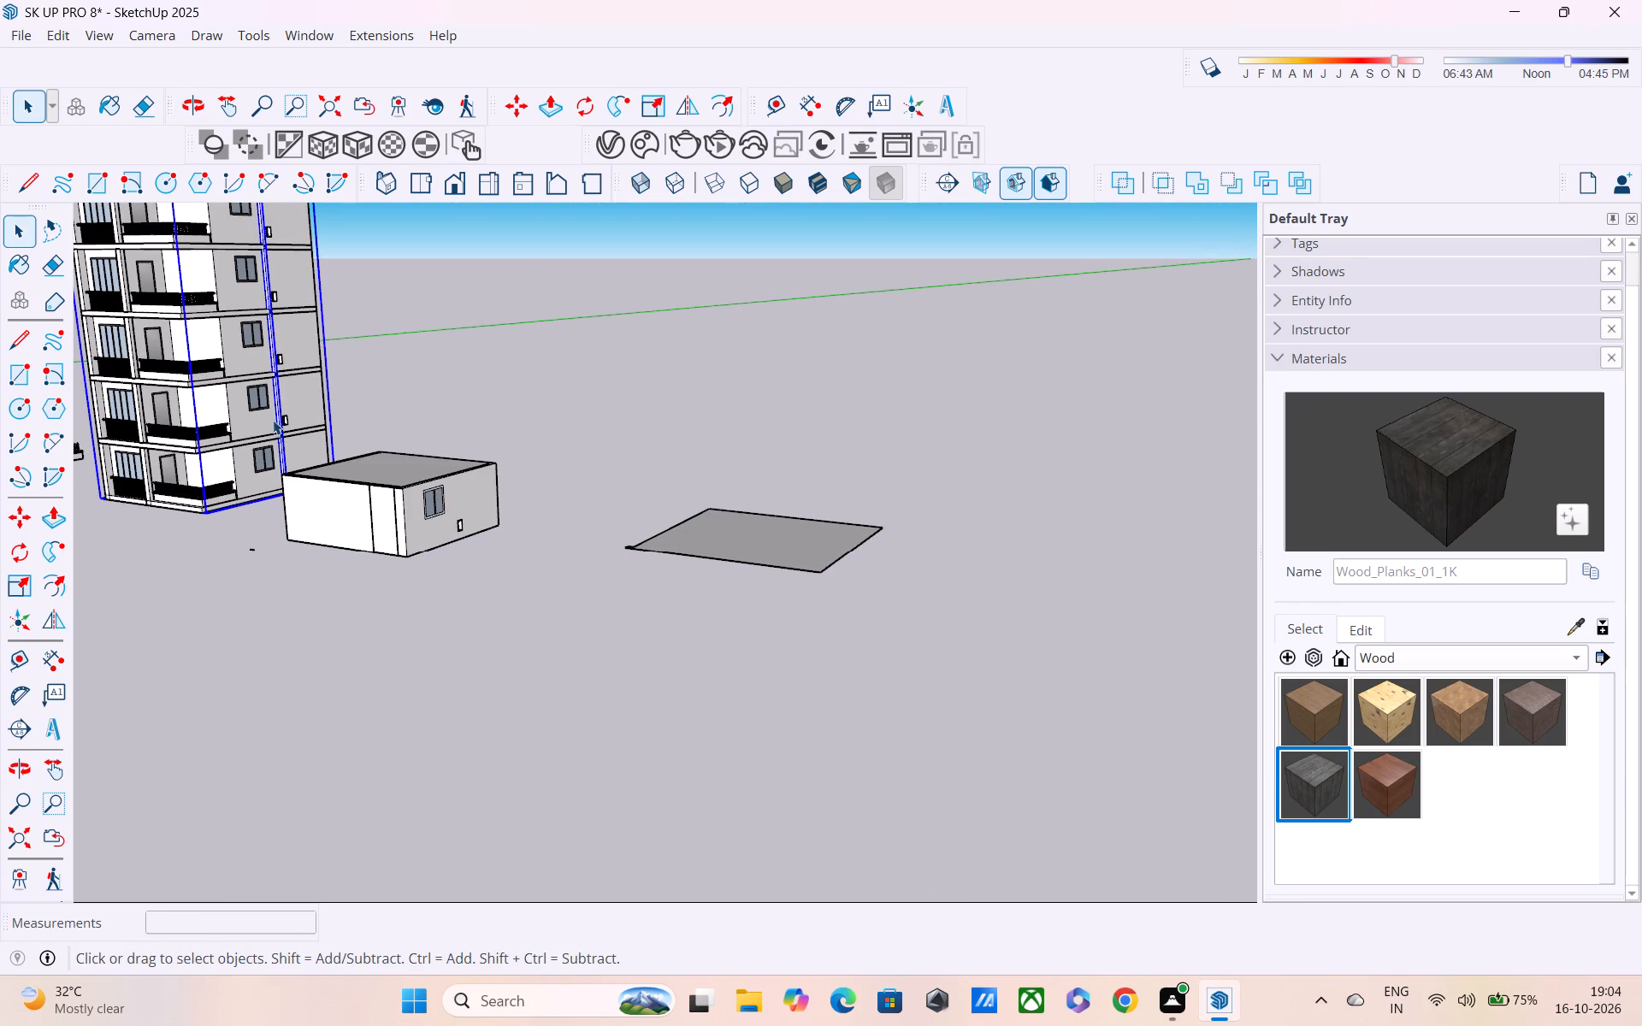
left_click(594, 350)
left_click(269, 414)
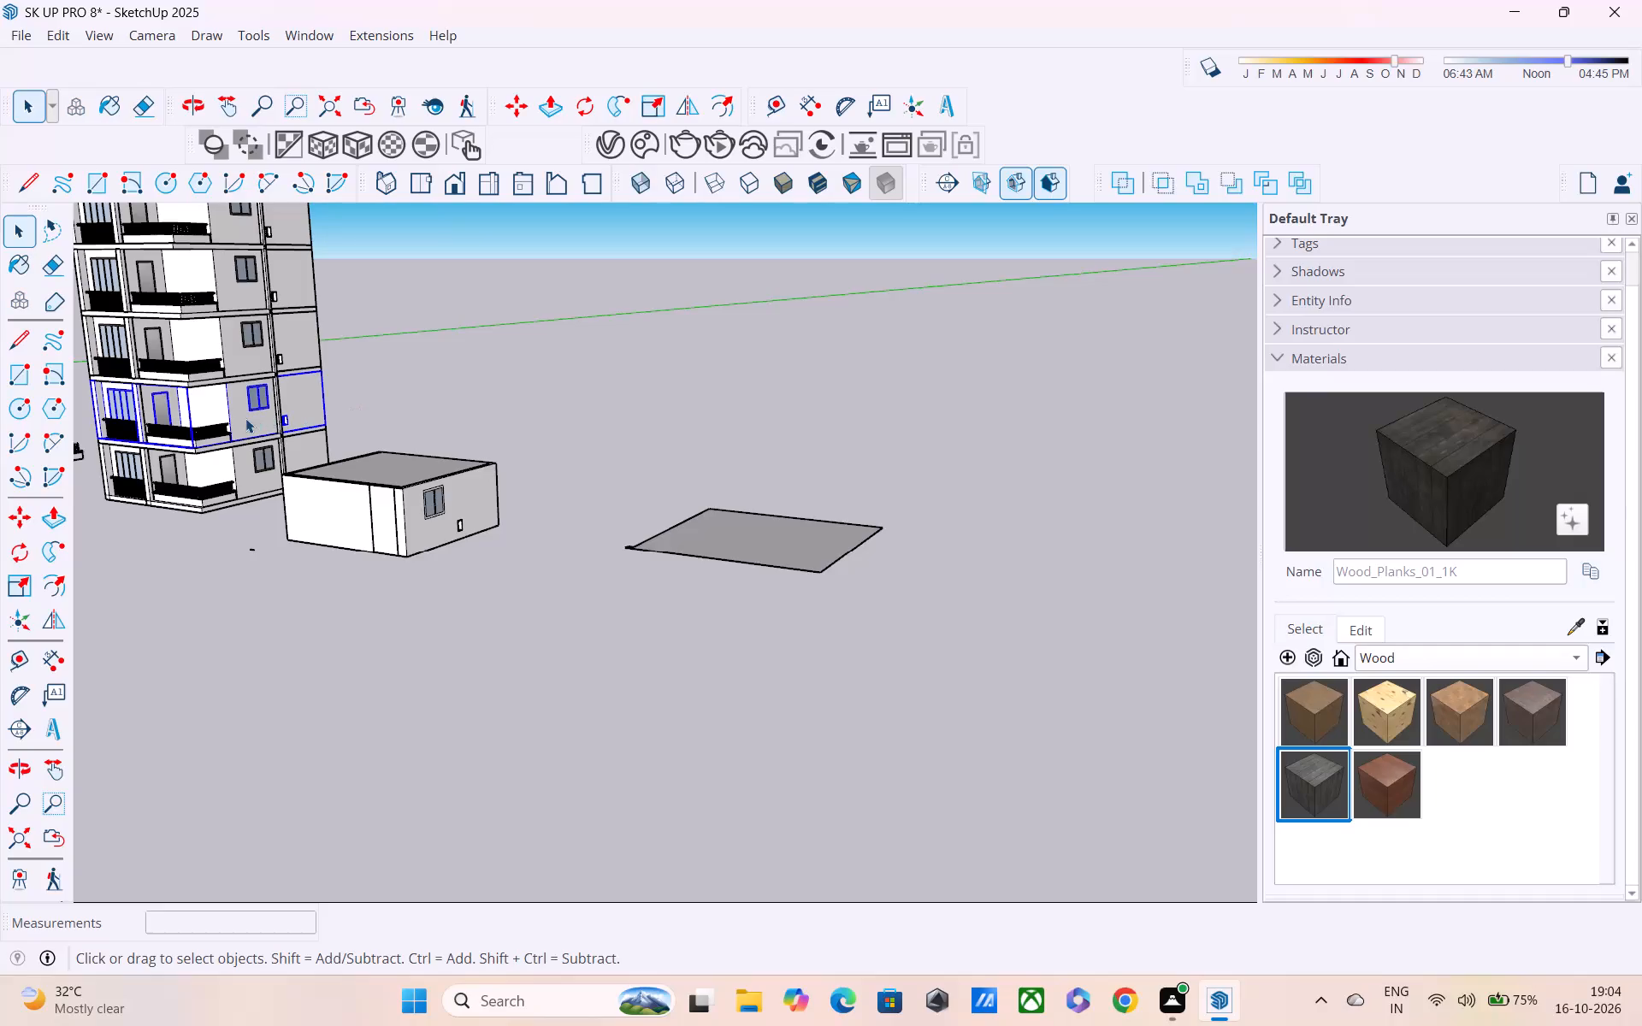
left_click(245, 418)
middle_click_drag(284, 403, 416, 398)
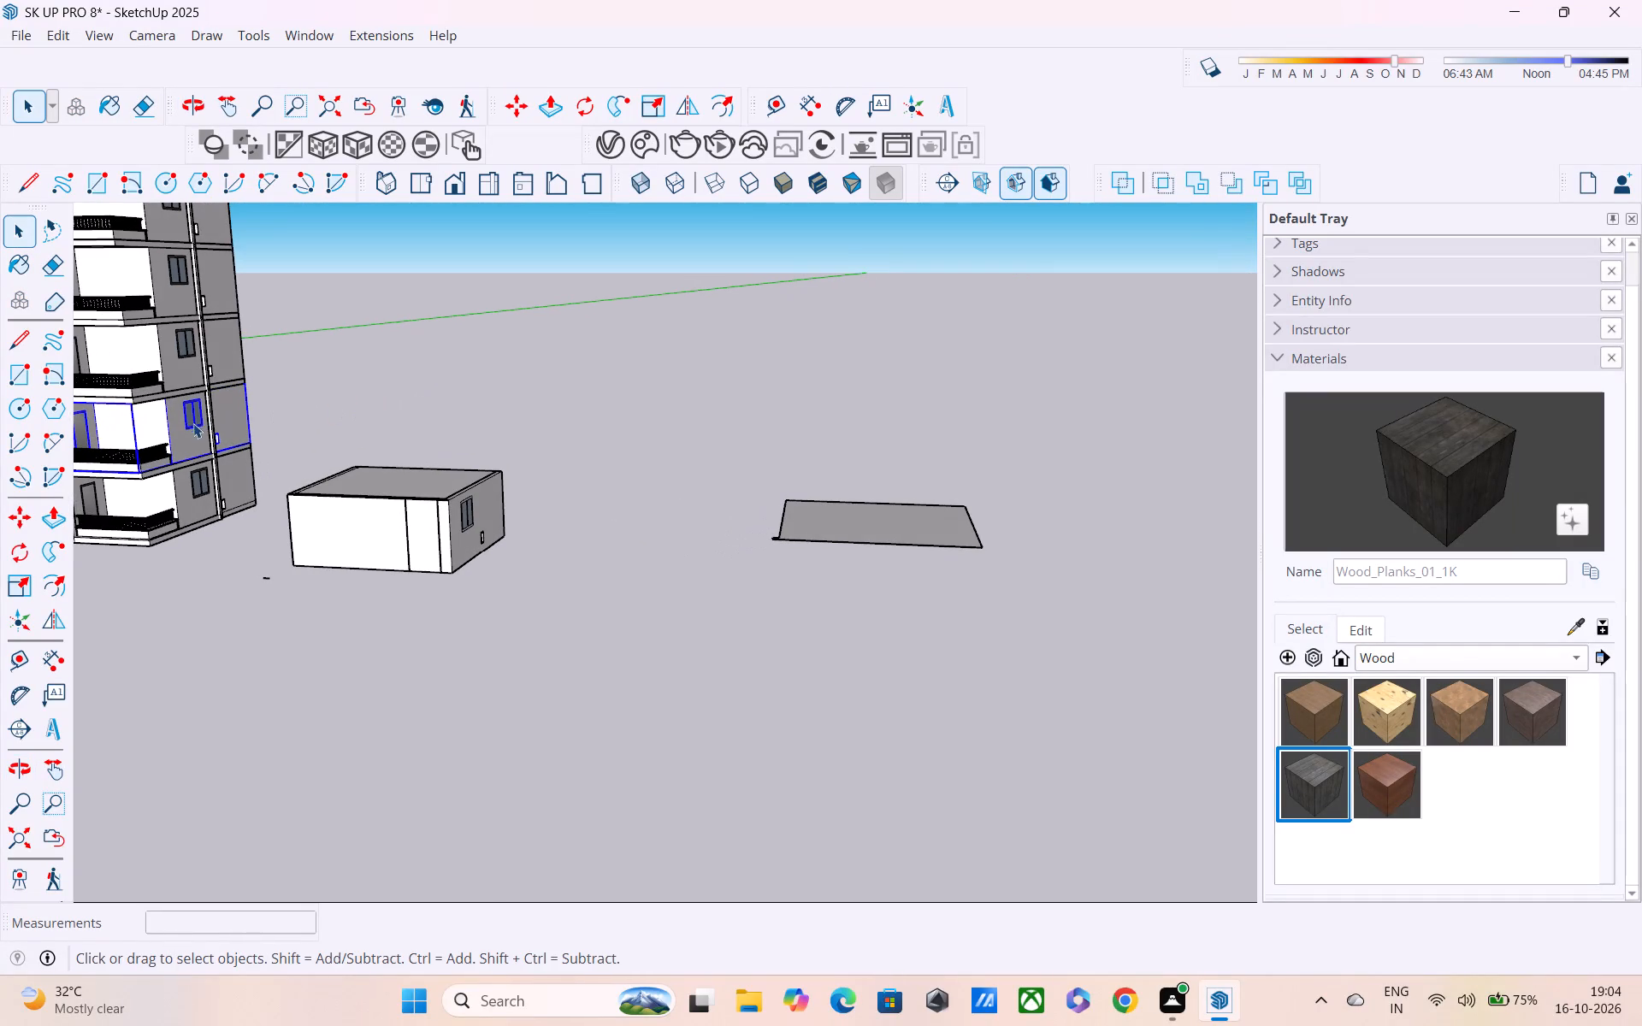
double_click(190, 431)
middle_click(0, 434)
scroll(127, 427, "down", 2)
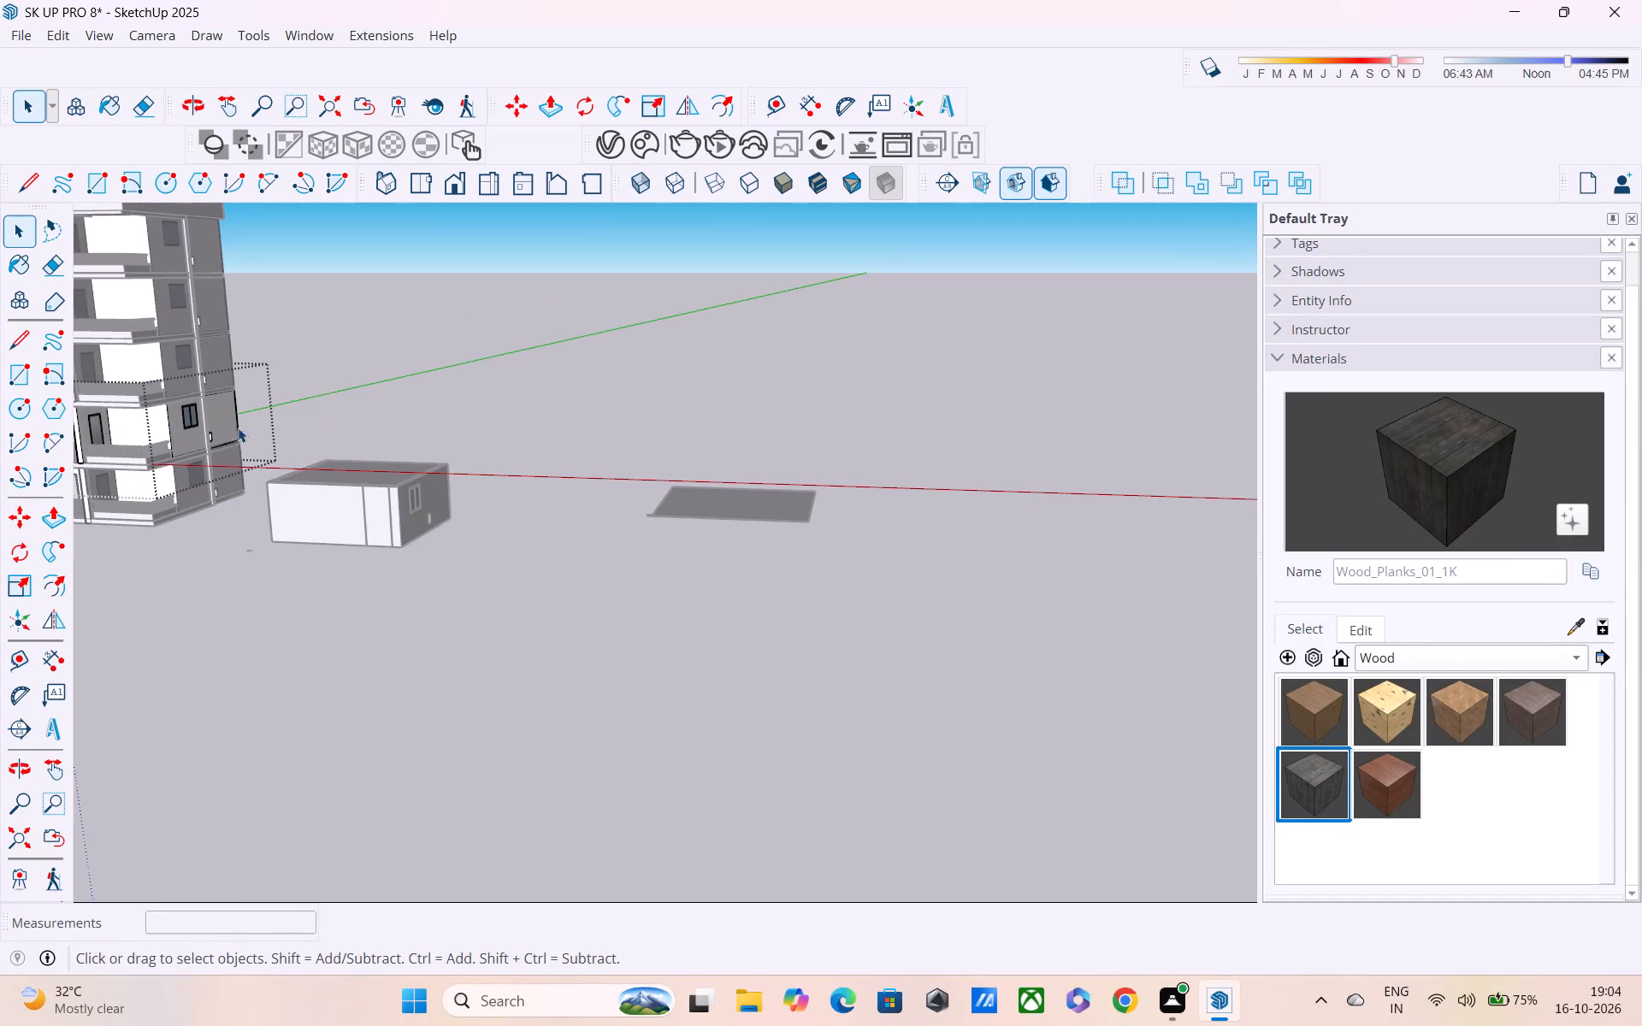
middle_click_drag(238, 427, 23, 450)
scroll(320, 326, "up", 10)
middle_click_drag(374, 362, 309, 352)
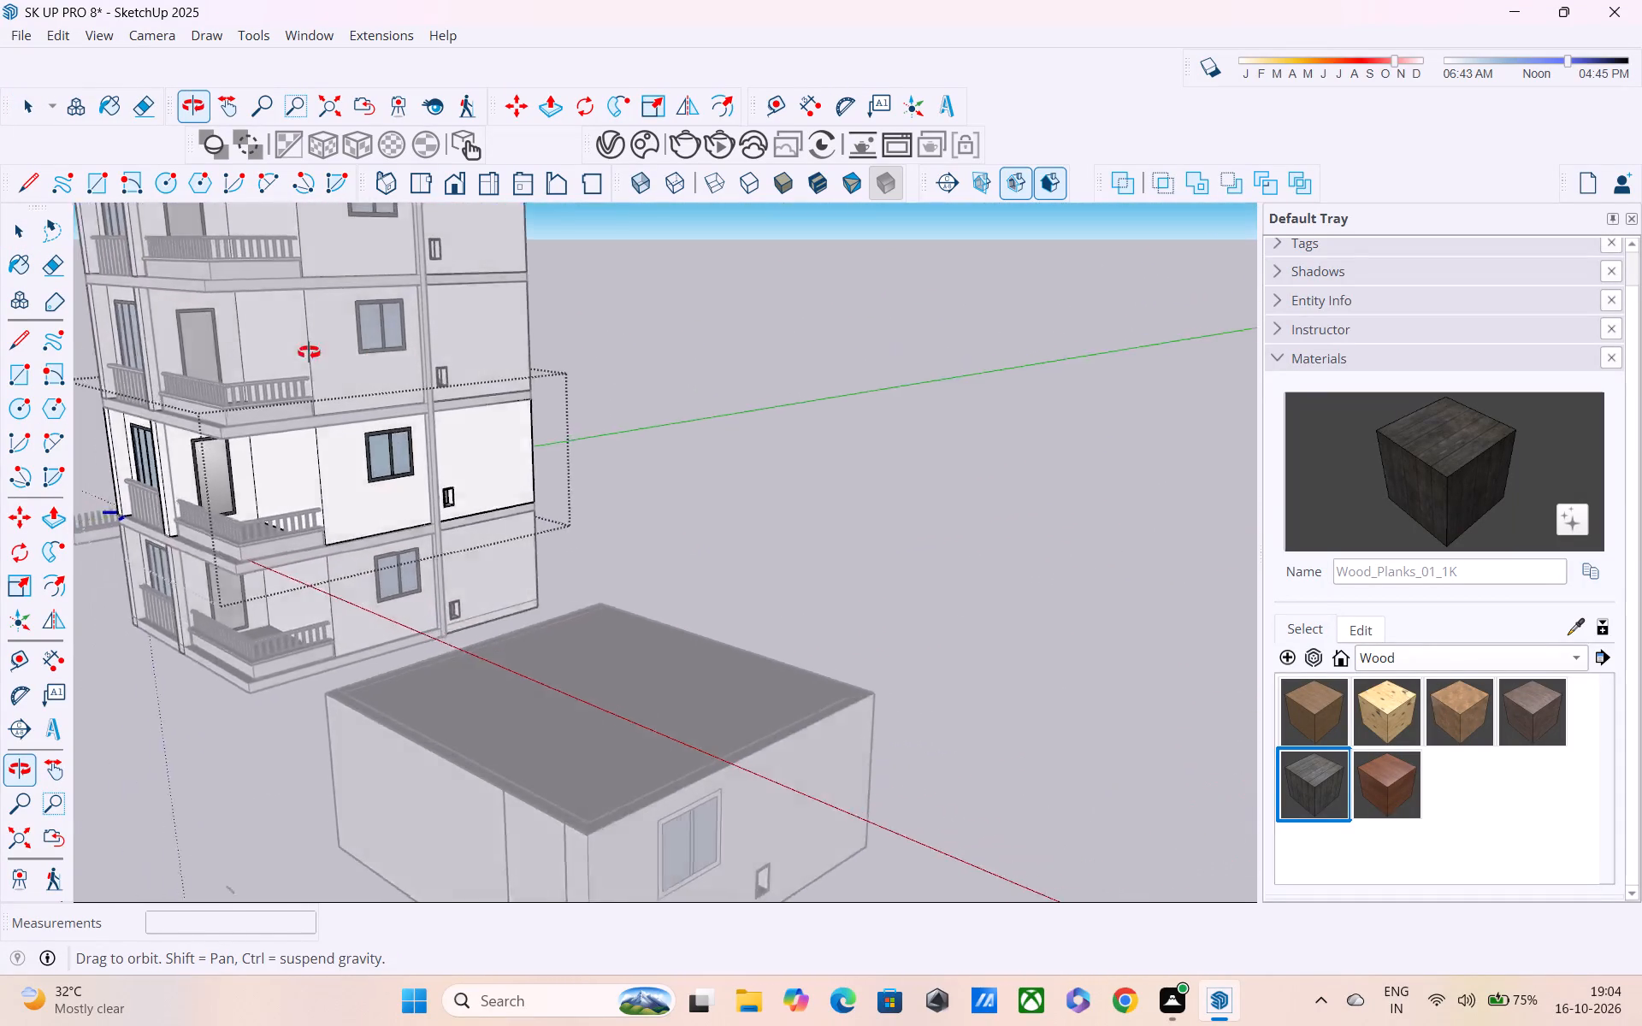
middle_click_drag(309, 352, 174, 344)
scroll(452, 344, "up", 5)
middle_click_drag(456, 363, 341, 292)
scroll(419, 367, "up", 7)
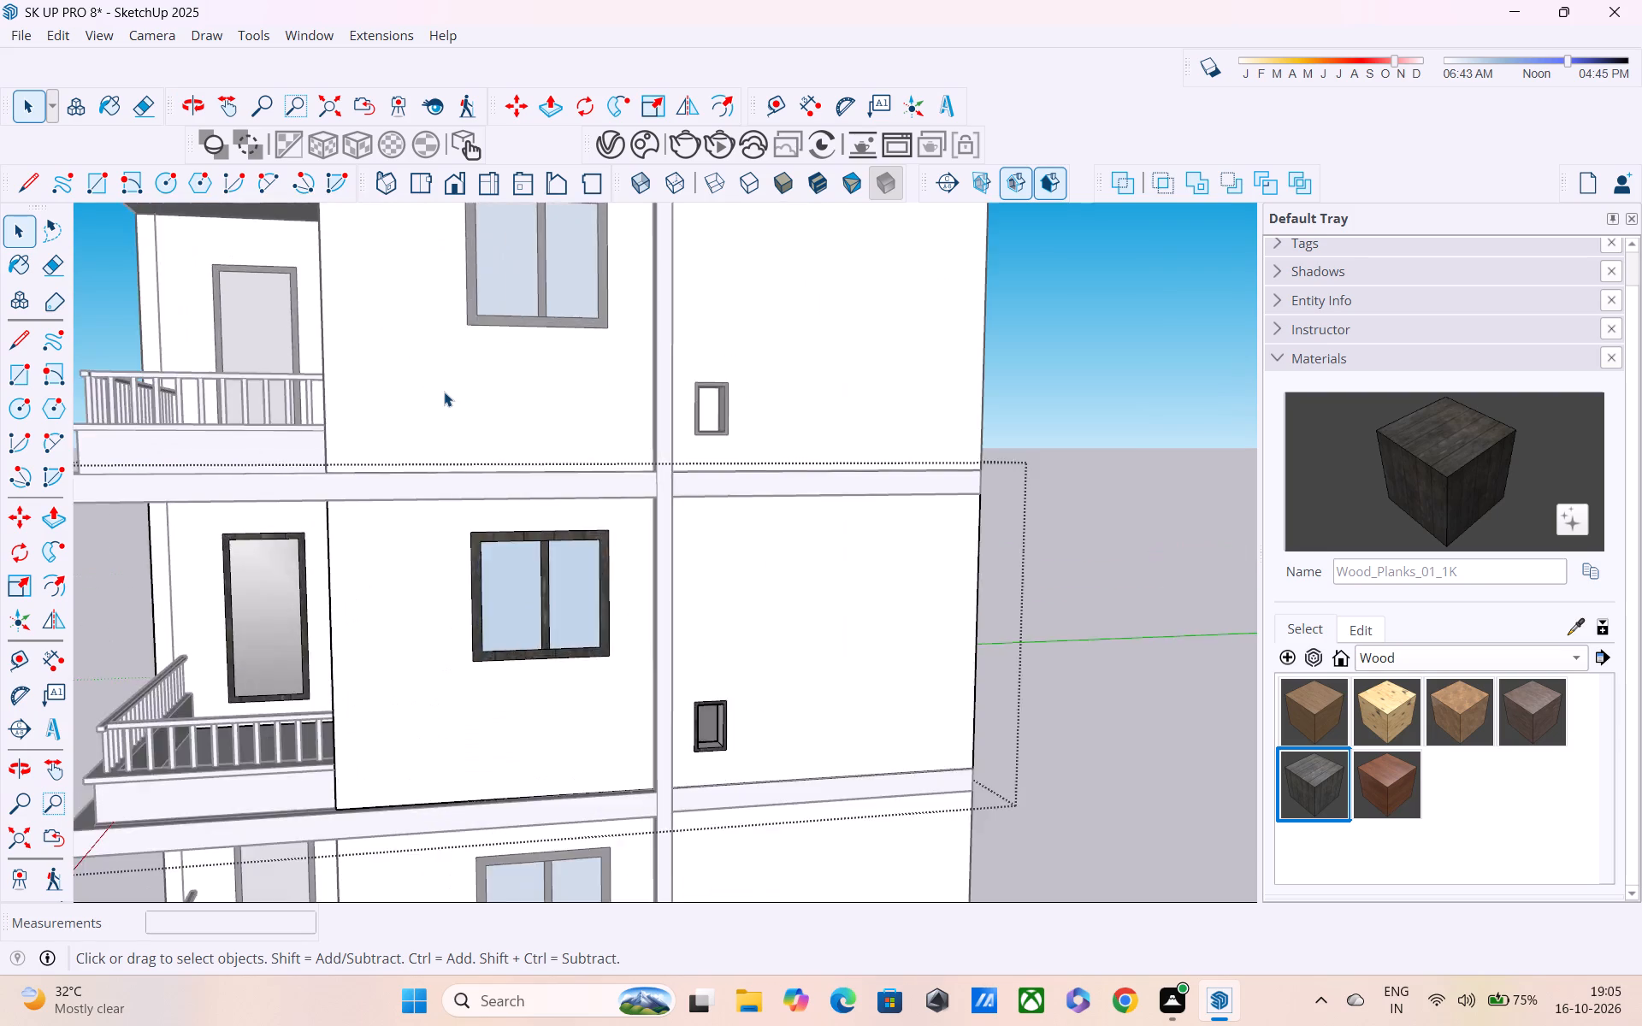
scroll(444, 392, "up", 3)
scroll(444, 392, "down", 17)
scroll(557, 475, "up", 1)
scroll(565, 492, "down", 5)
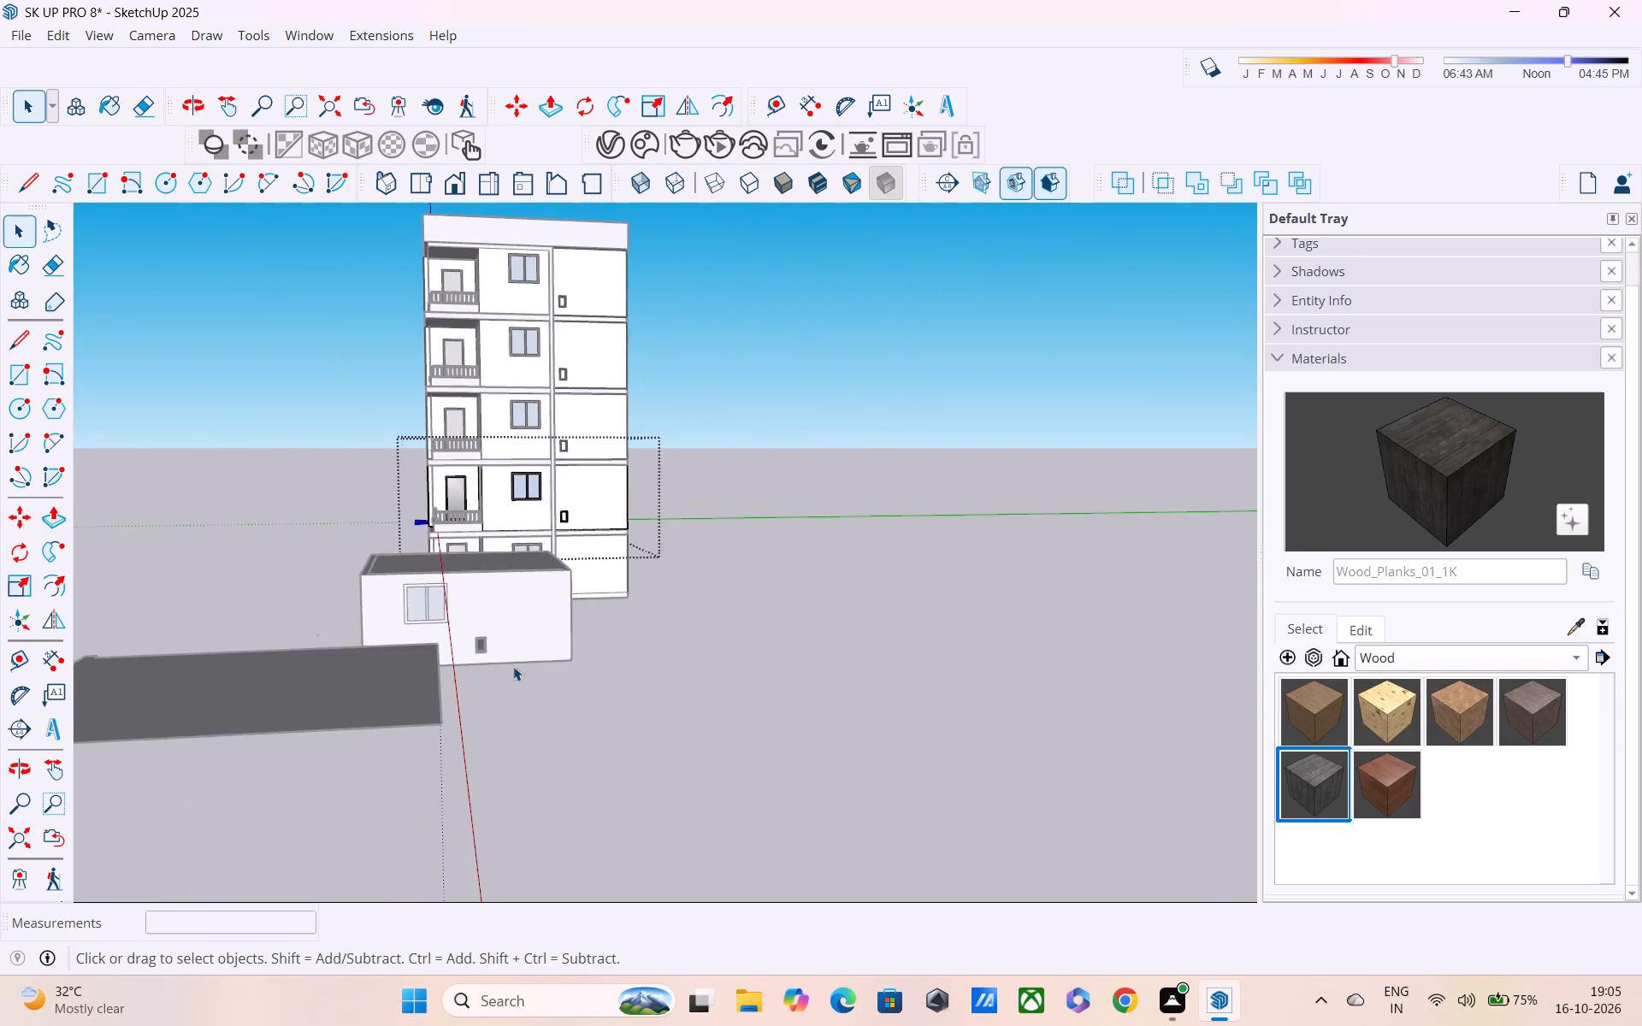
middle_click_drag(513, 666, 906, 607)
scroll(906, 601, "up", 1)
scroll(903, 593, "down", 6)
middle_click_drag(901, 591, 504, 583, "shift")
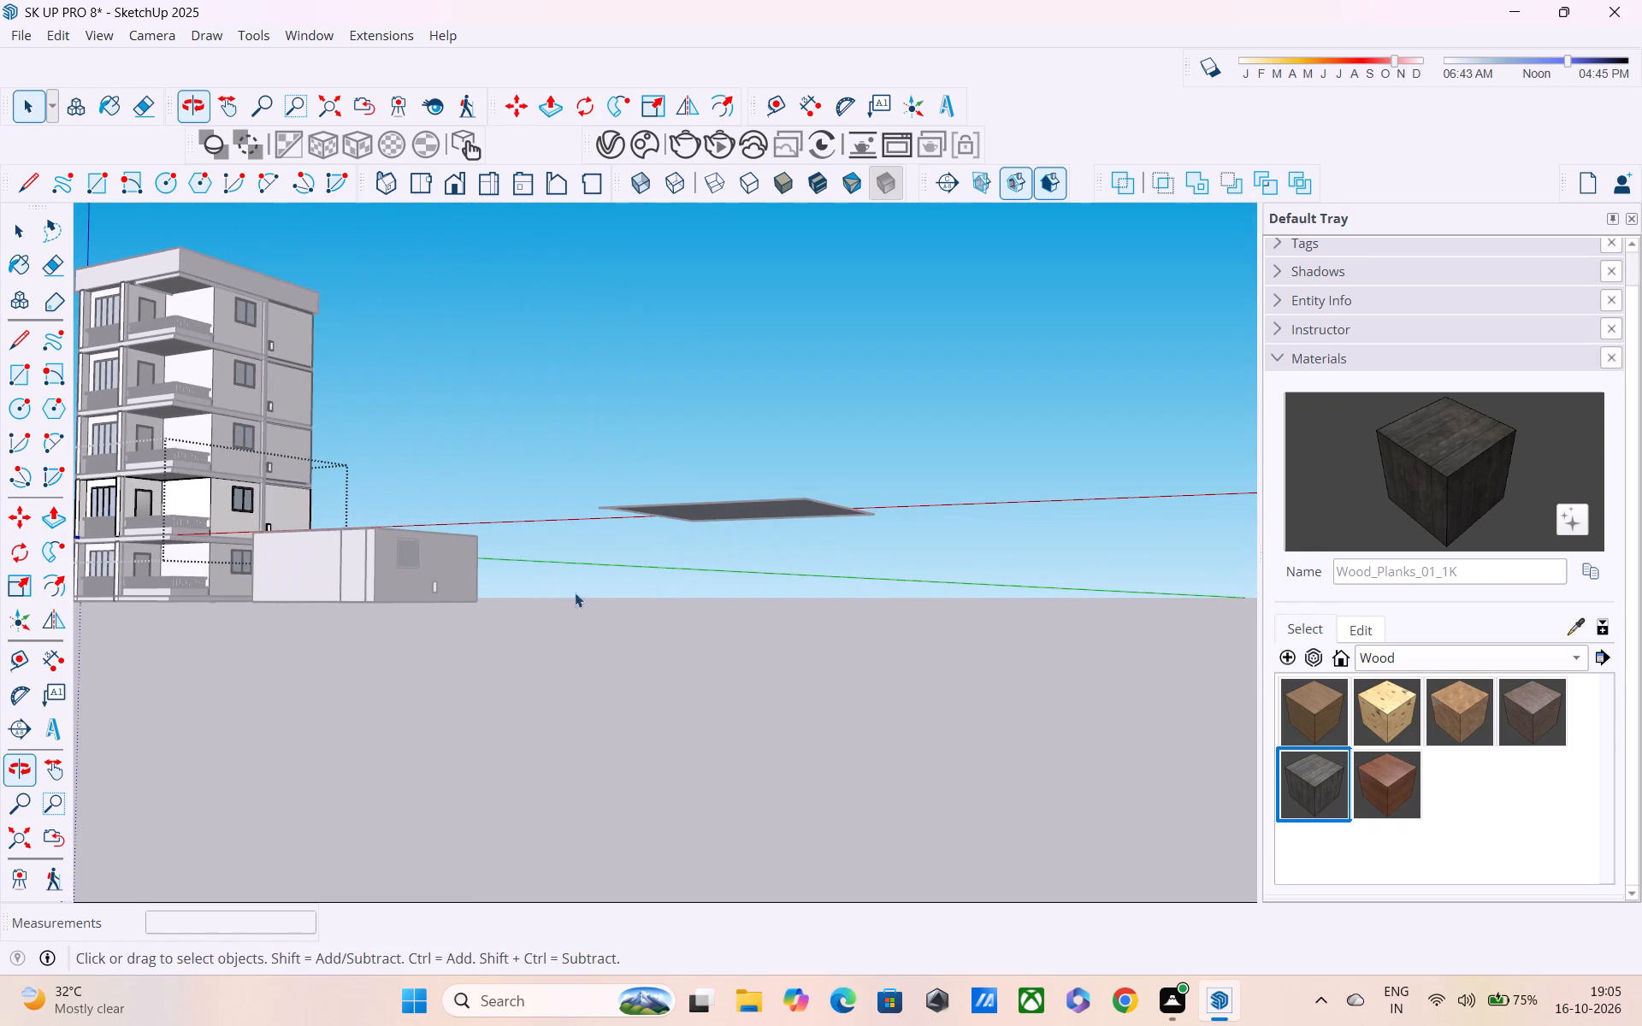
middle_click_drag(661, 527, 771, 675)
scroll(770, 674, "up", 5)
key("space")
left_click(806, 529)
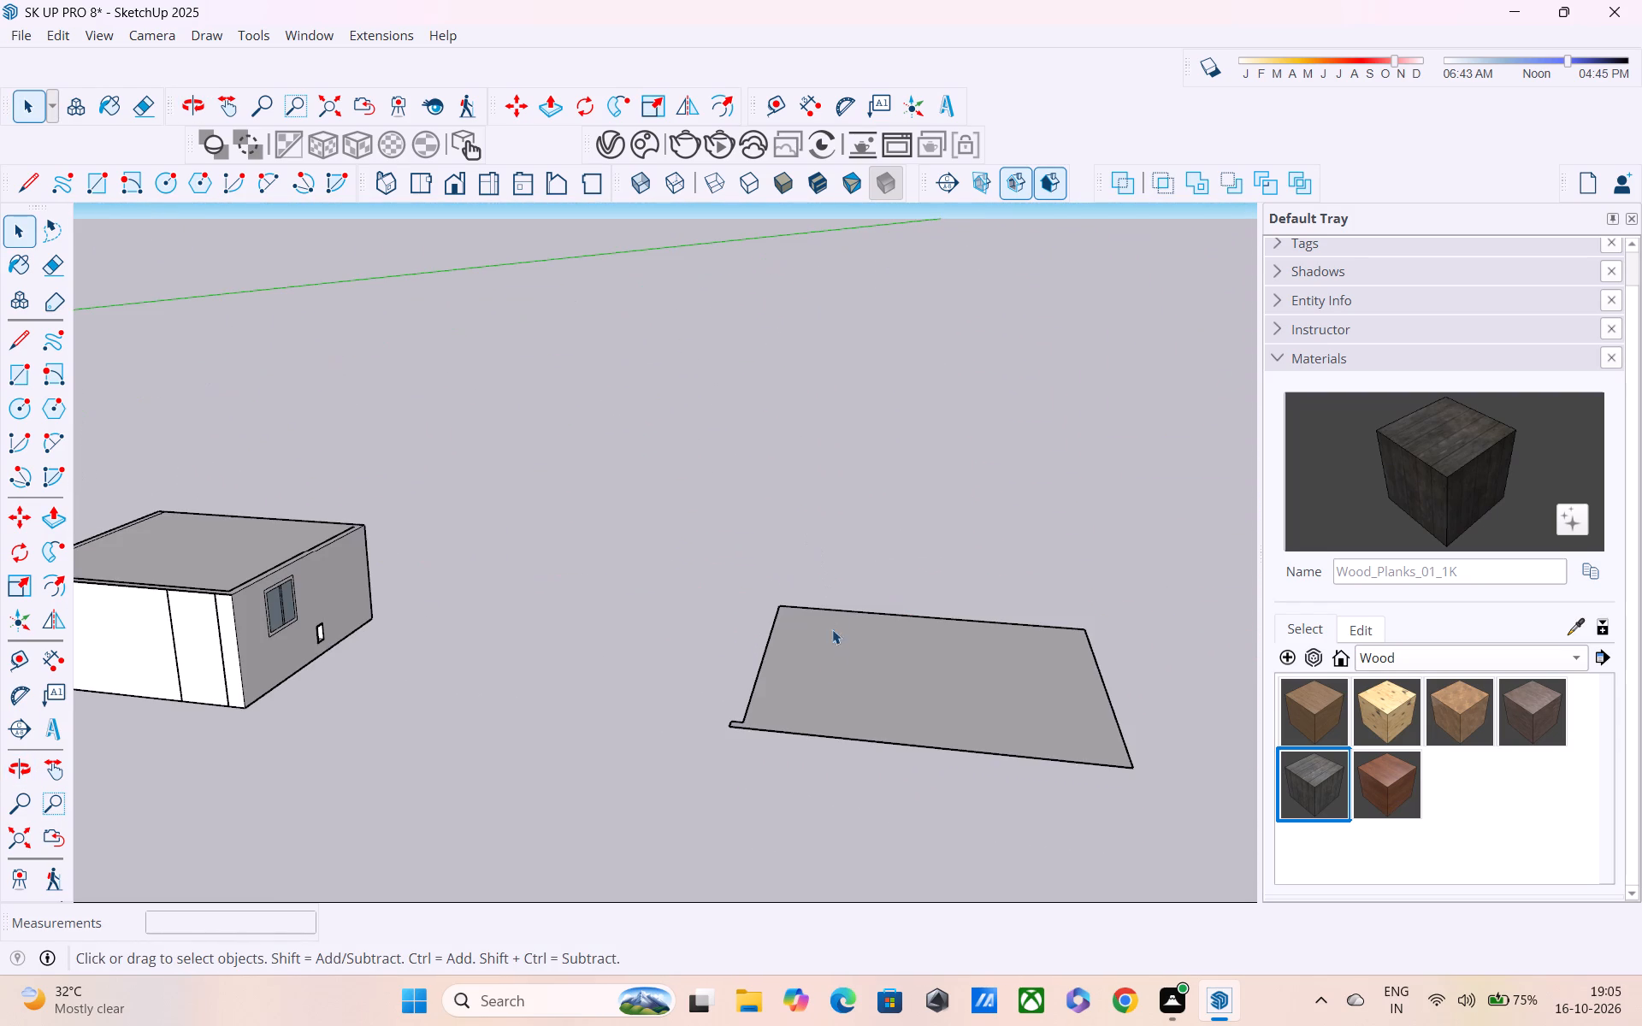
Draw a short line across the notch at the copied roof face's front corner and erase the small projecting tab.
middle_click_drag(818, 683, 836, 727)
scroll(836, 727, "up", 1)
key("l")
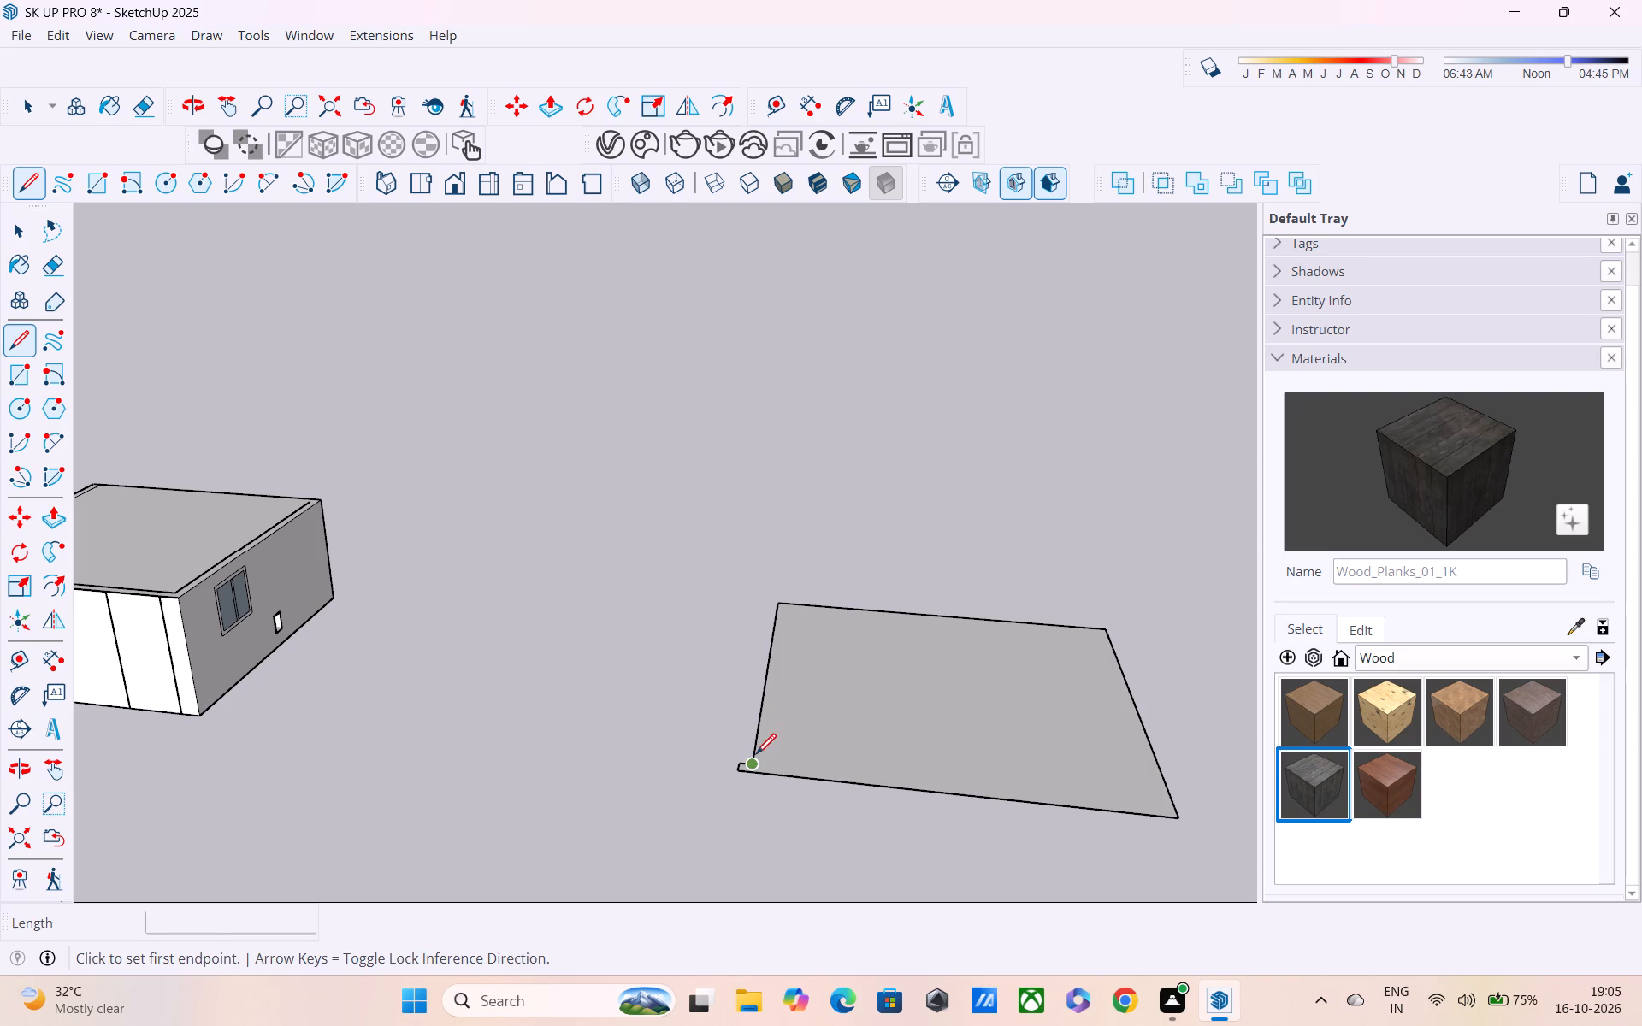
left_click(756, 756)
left_click(752, 772)
scroll(753, 773, "up", 4)
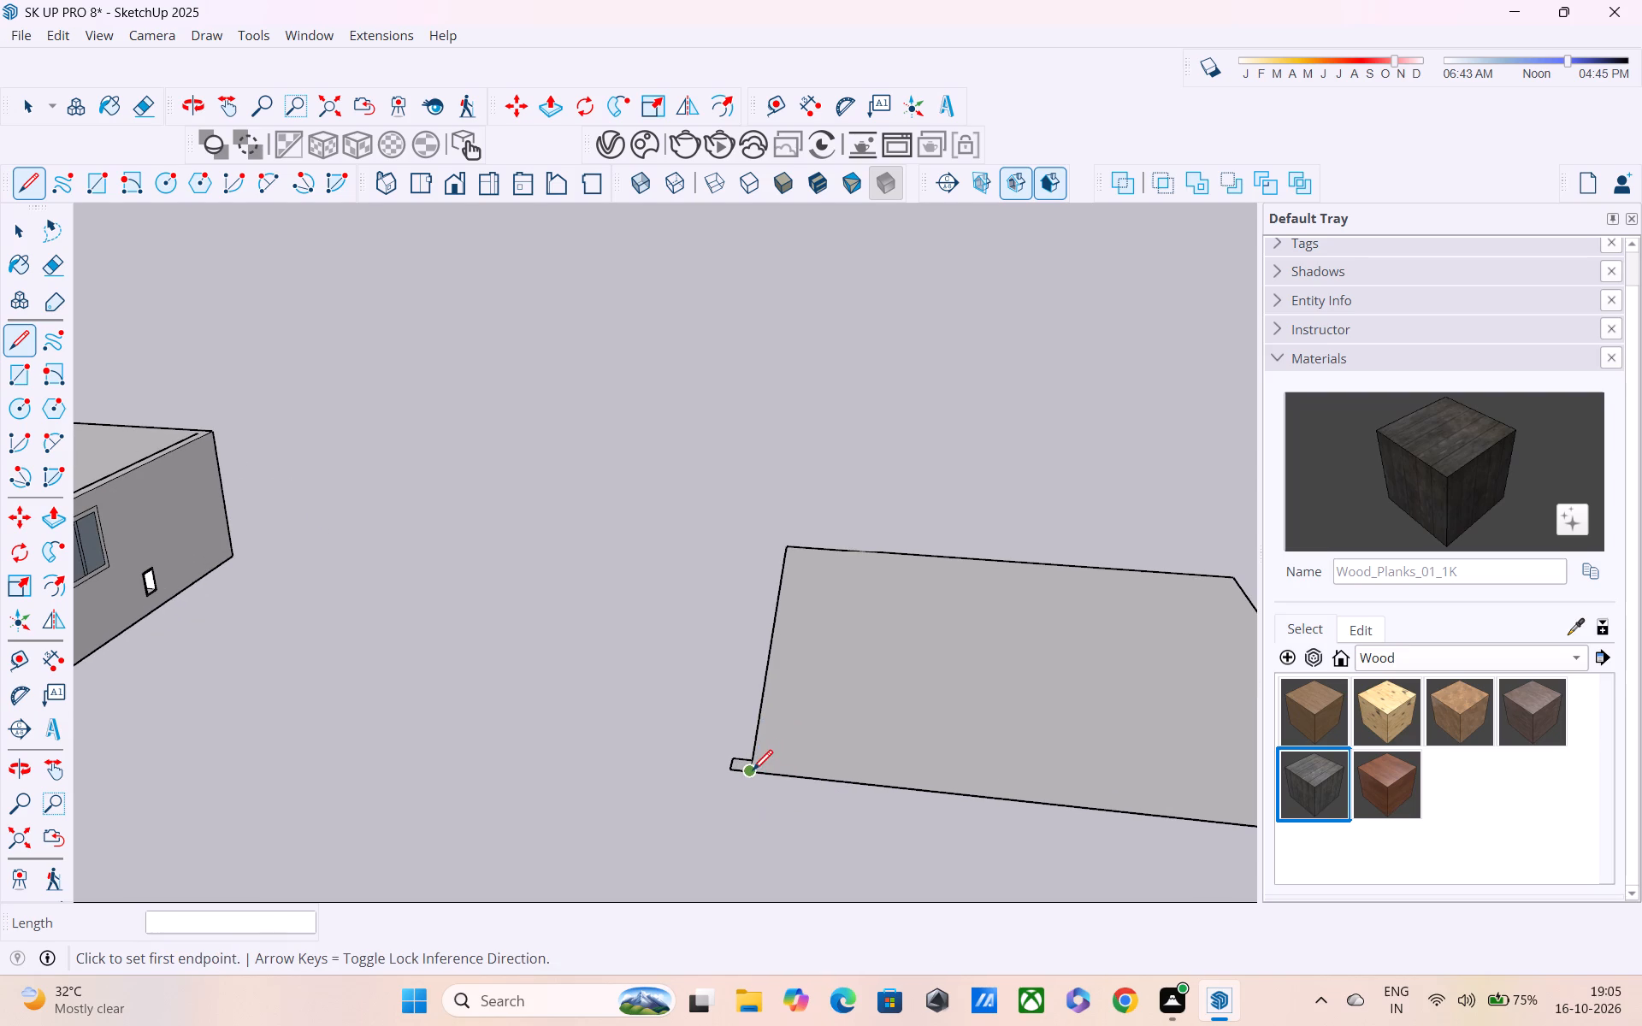
key("e")
scroll(753, 772, "up", 4)
left_click_drag(740, 753, 726, 793)
scroll(725, 769, "down", 5)
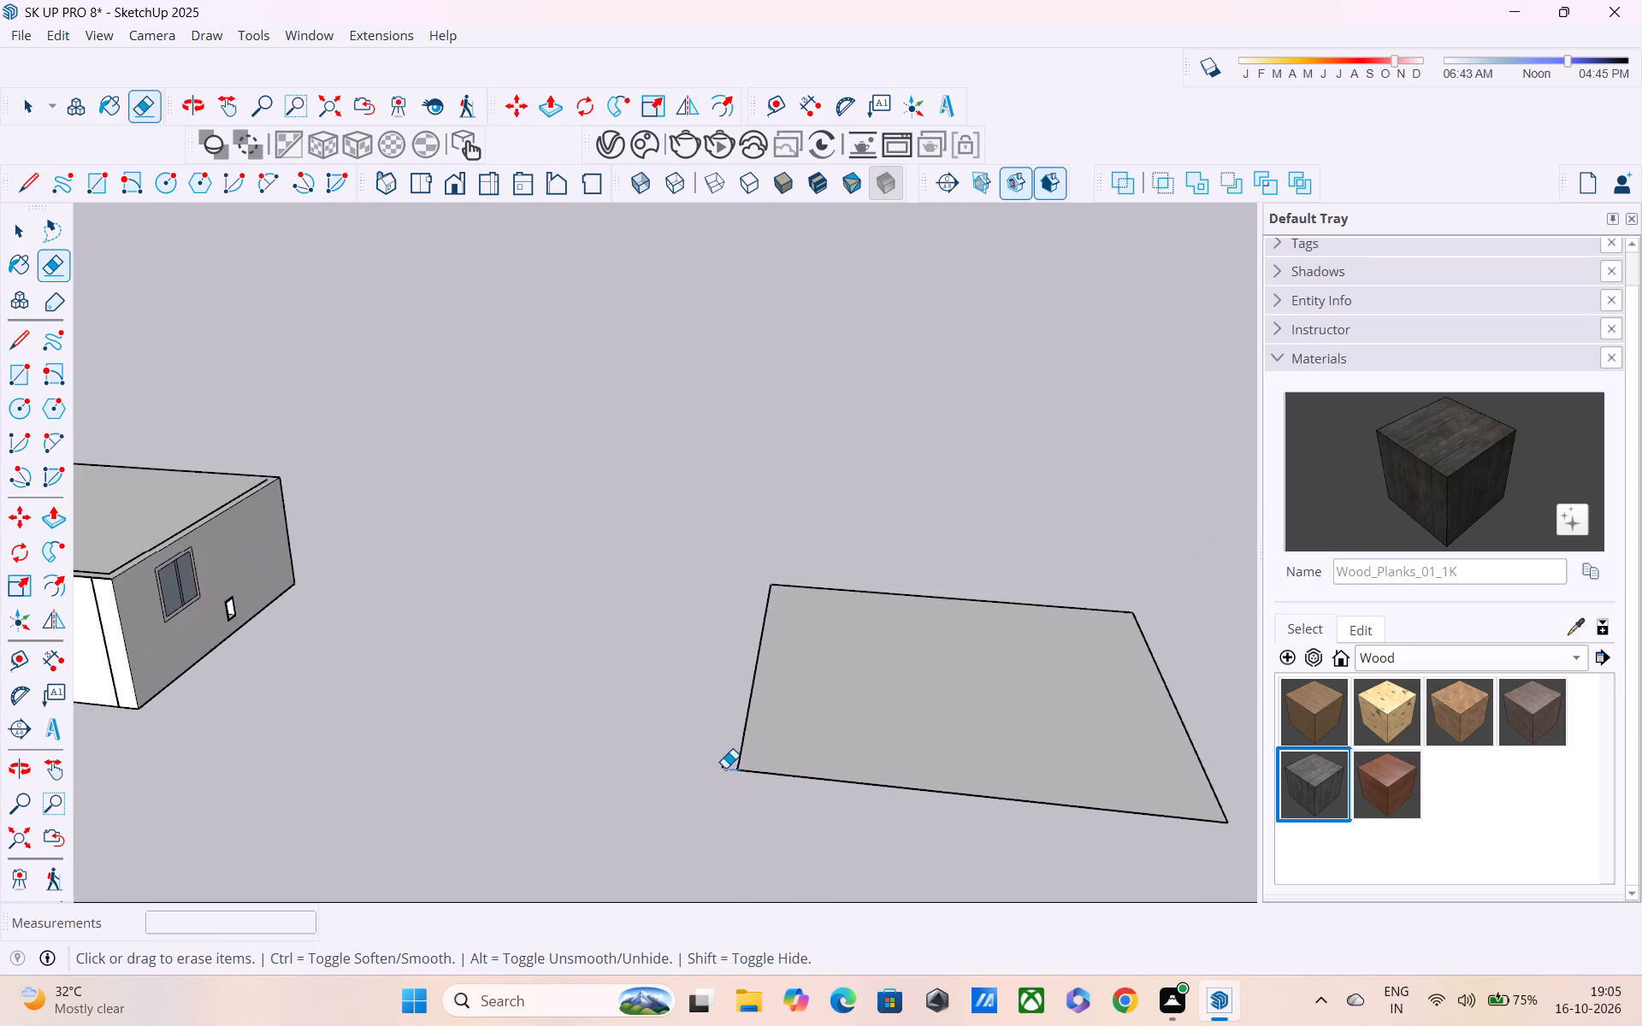
scroll(725, 765, "up", 1)
left_click_drag(725, 759, 718, 787)
scroll(729, 756, "down", 6)
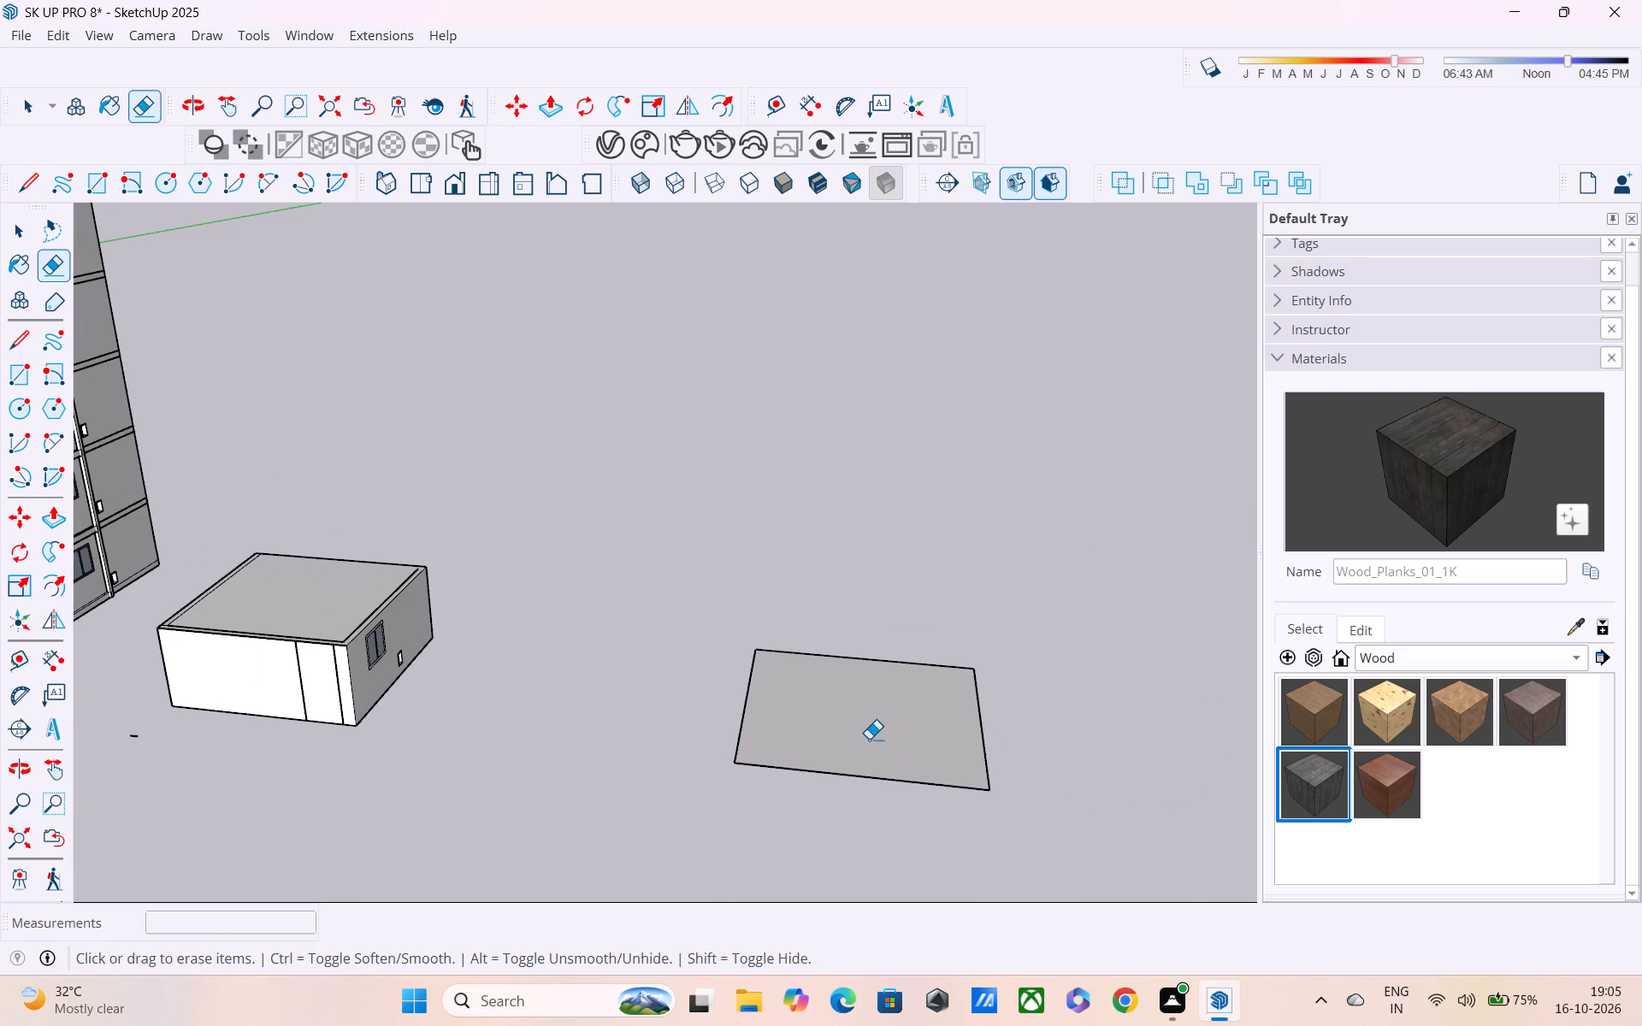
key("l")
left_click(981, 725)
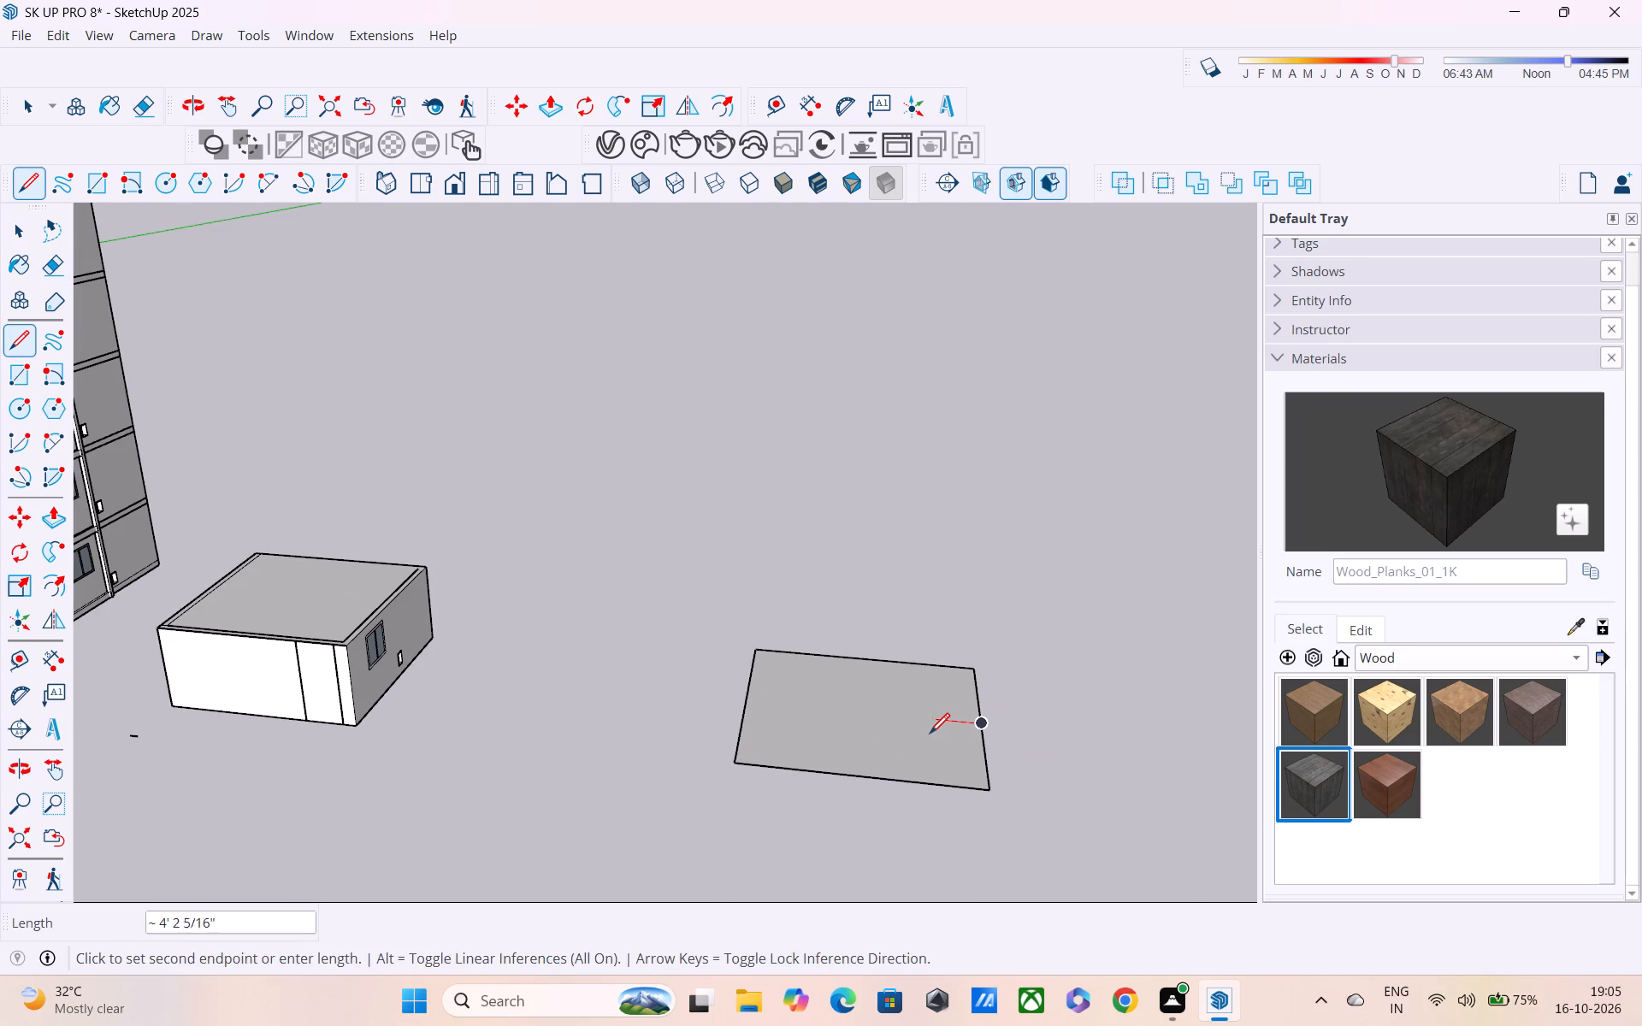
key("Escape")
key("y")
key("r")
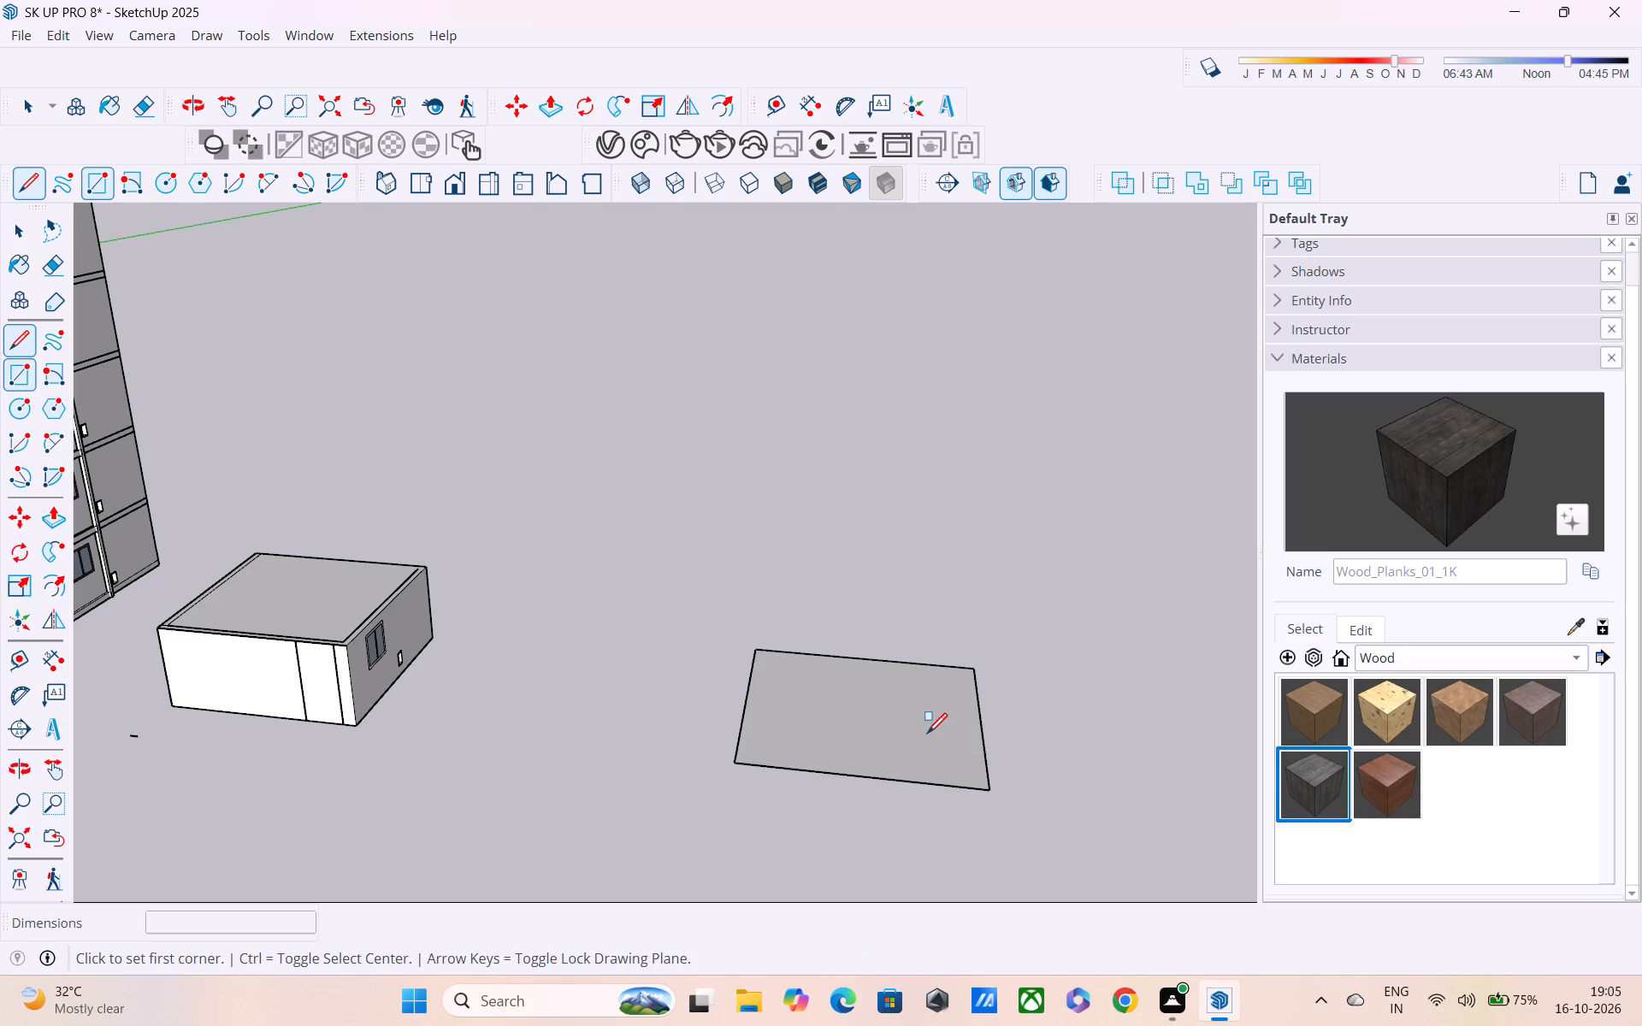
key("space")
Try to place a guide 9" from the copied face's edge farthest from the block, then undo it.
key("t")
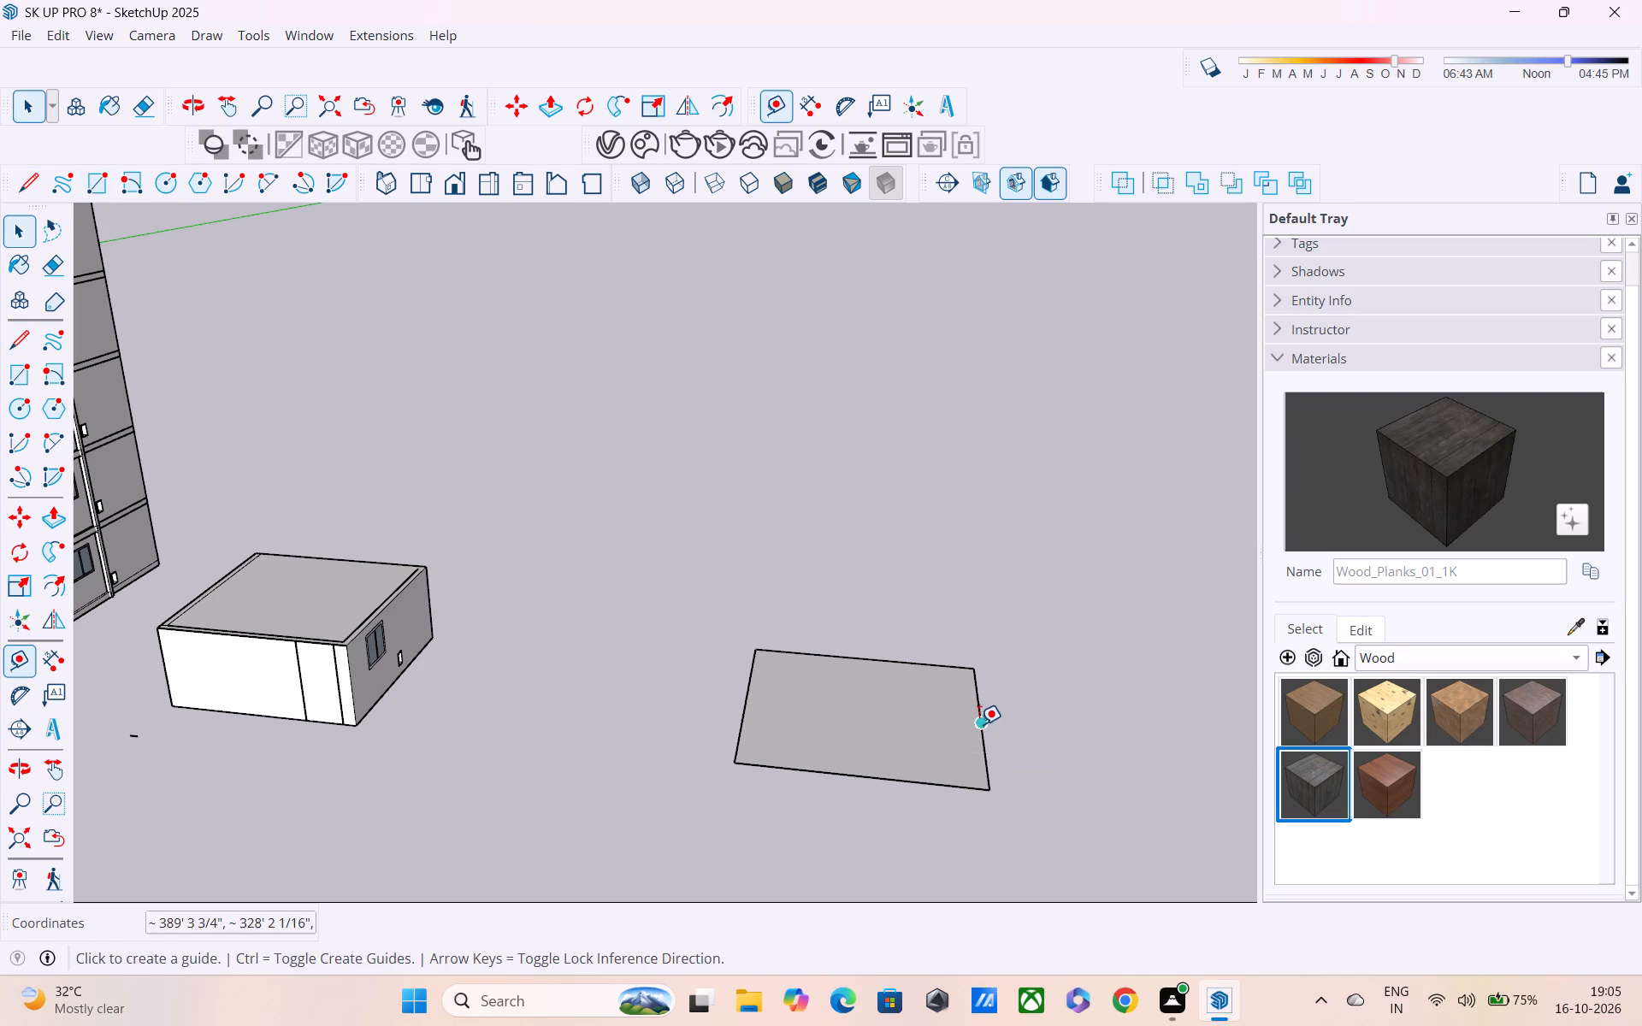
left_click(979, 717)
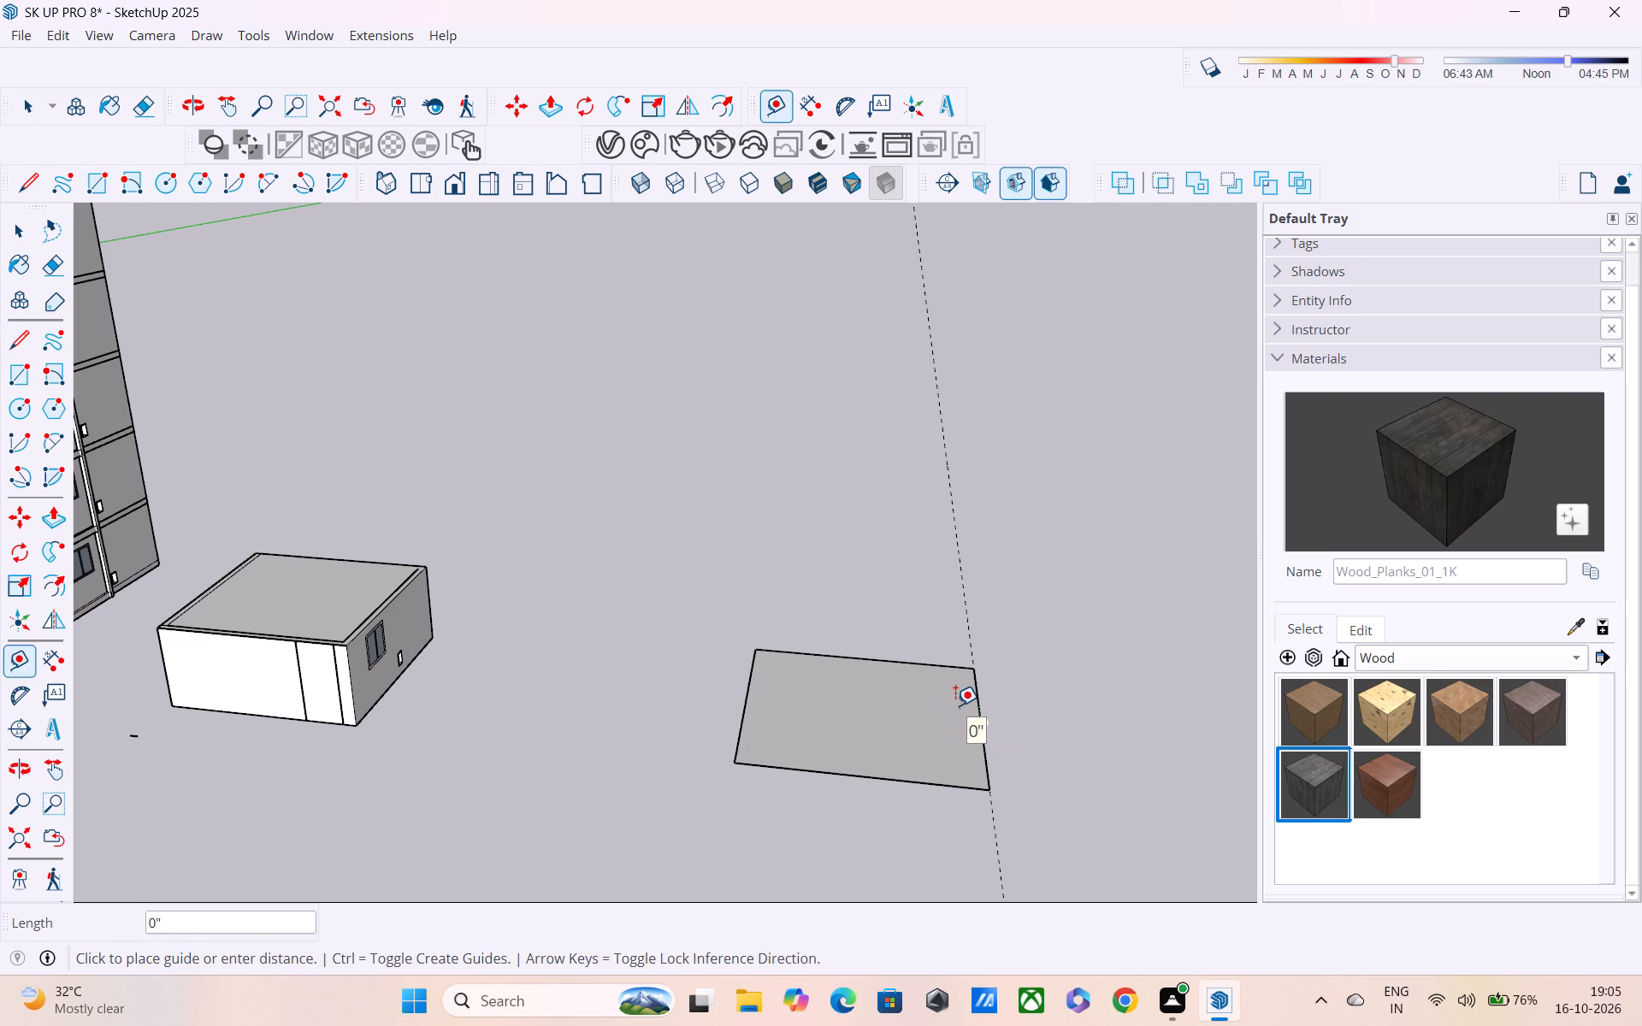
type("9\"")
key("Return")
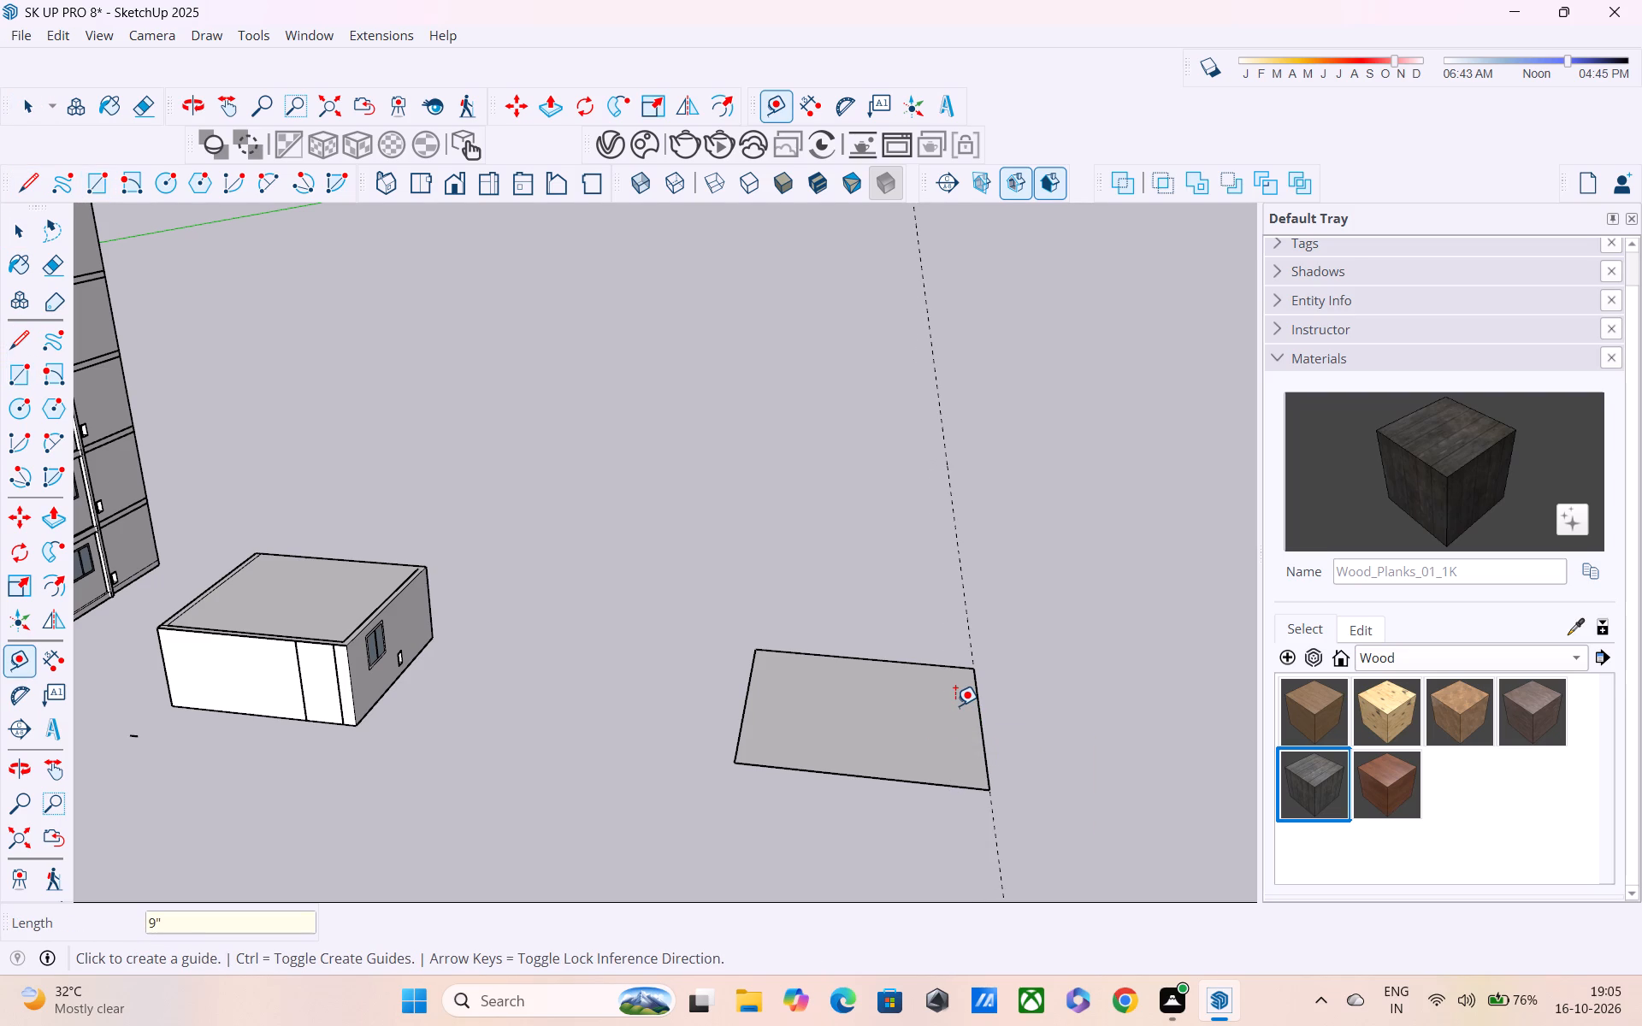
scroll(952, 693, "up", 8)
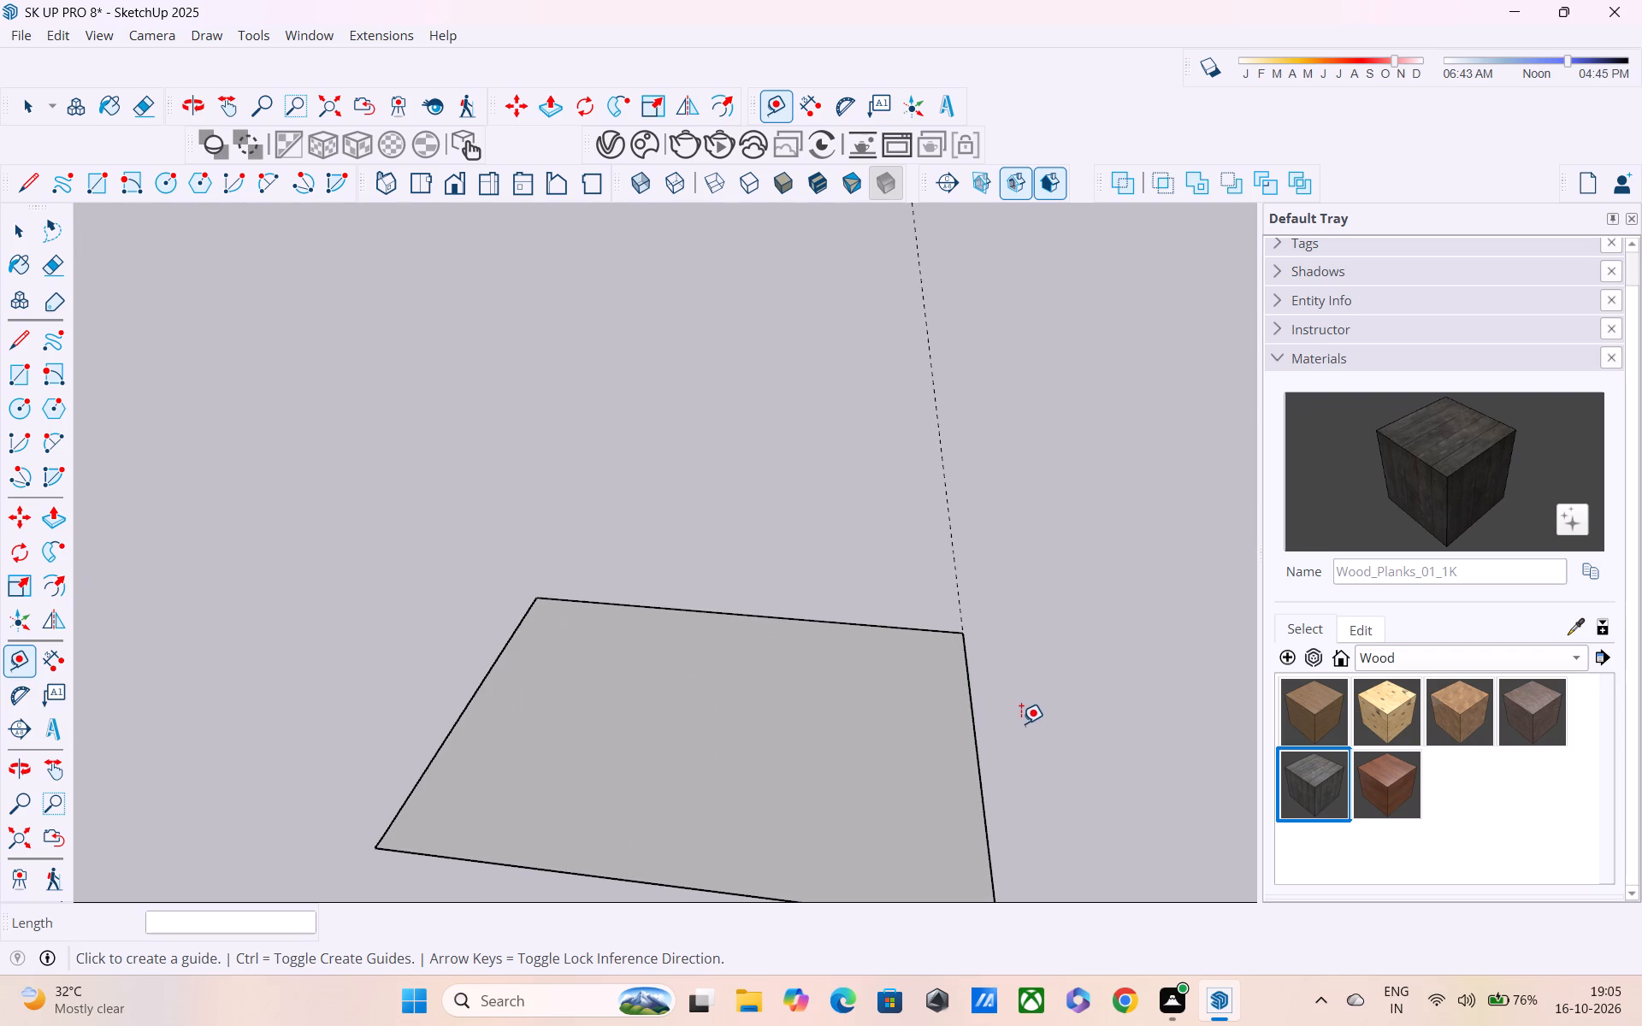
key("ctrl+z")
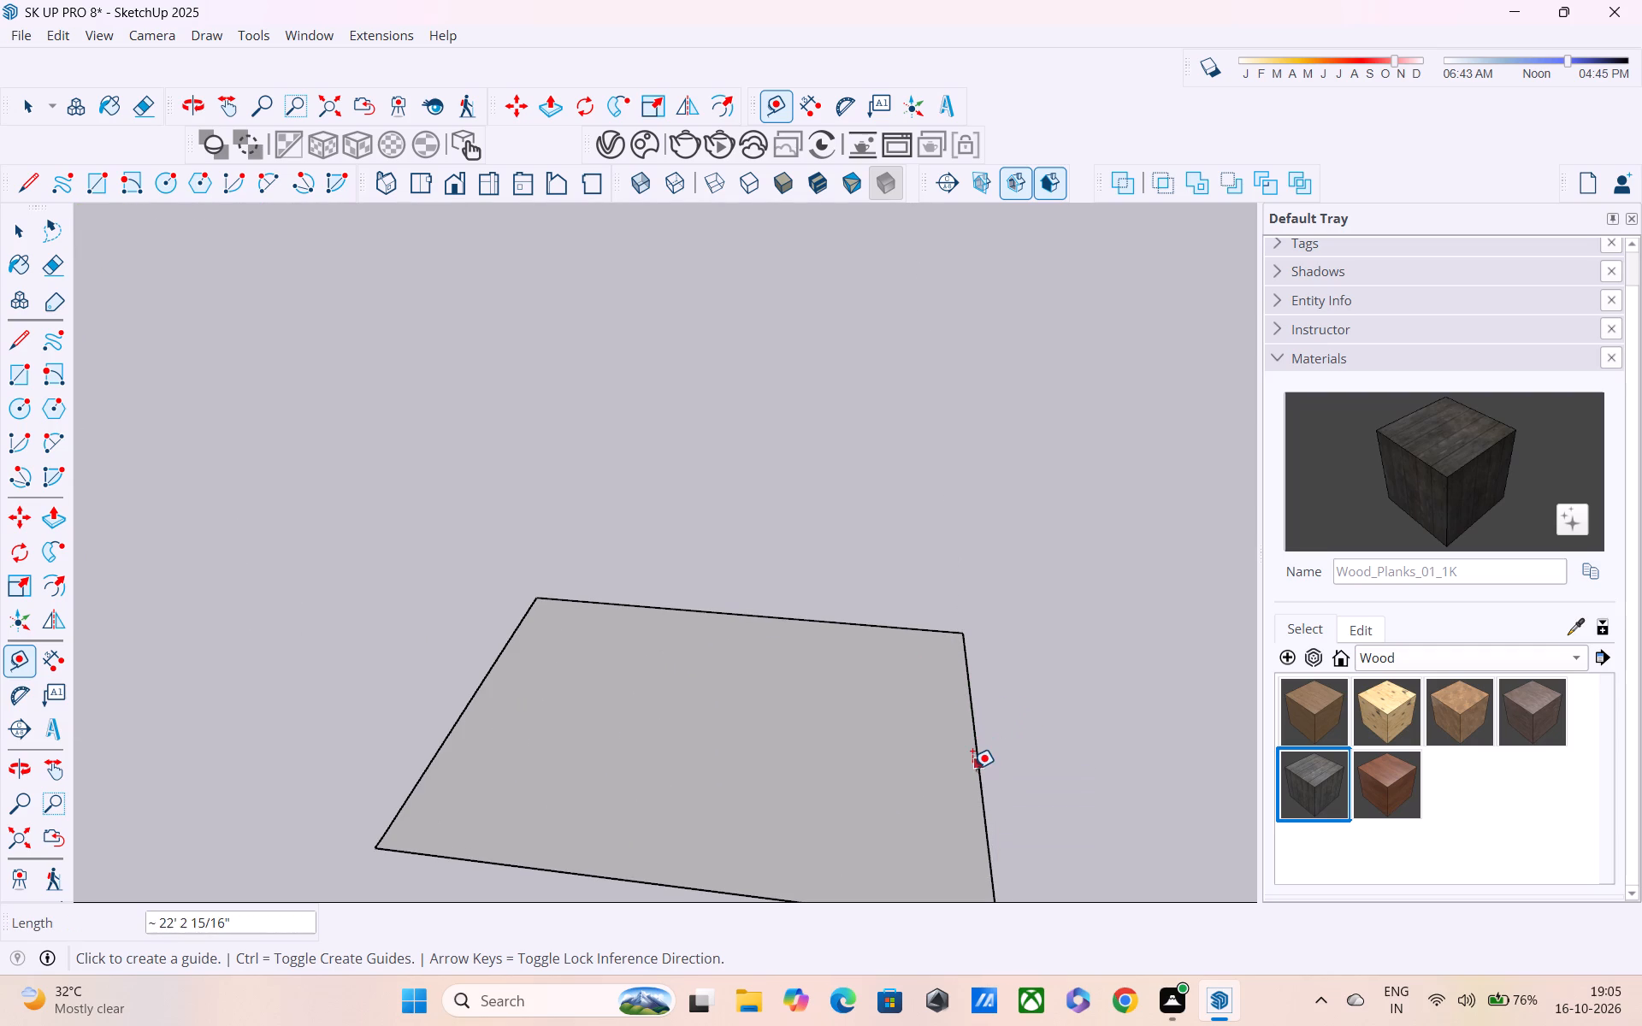
Place a guide 9" inside the copied face's edge farthest from the room block.
left_click(972, 769)
type("9\"")
key("Return")
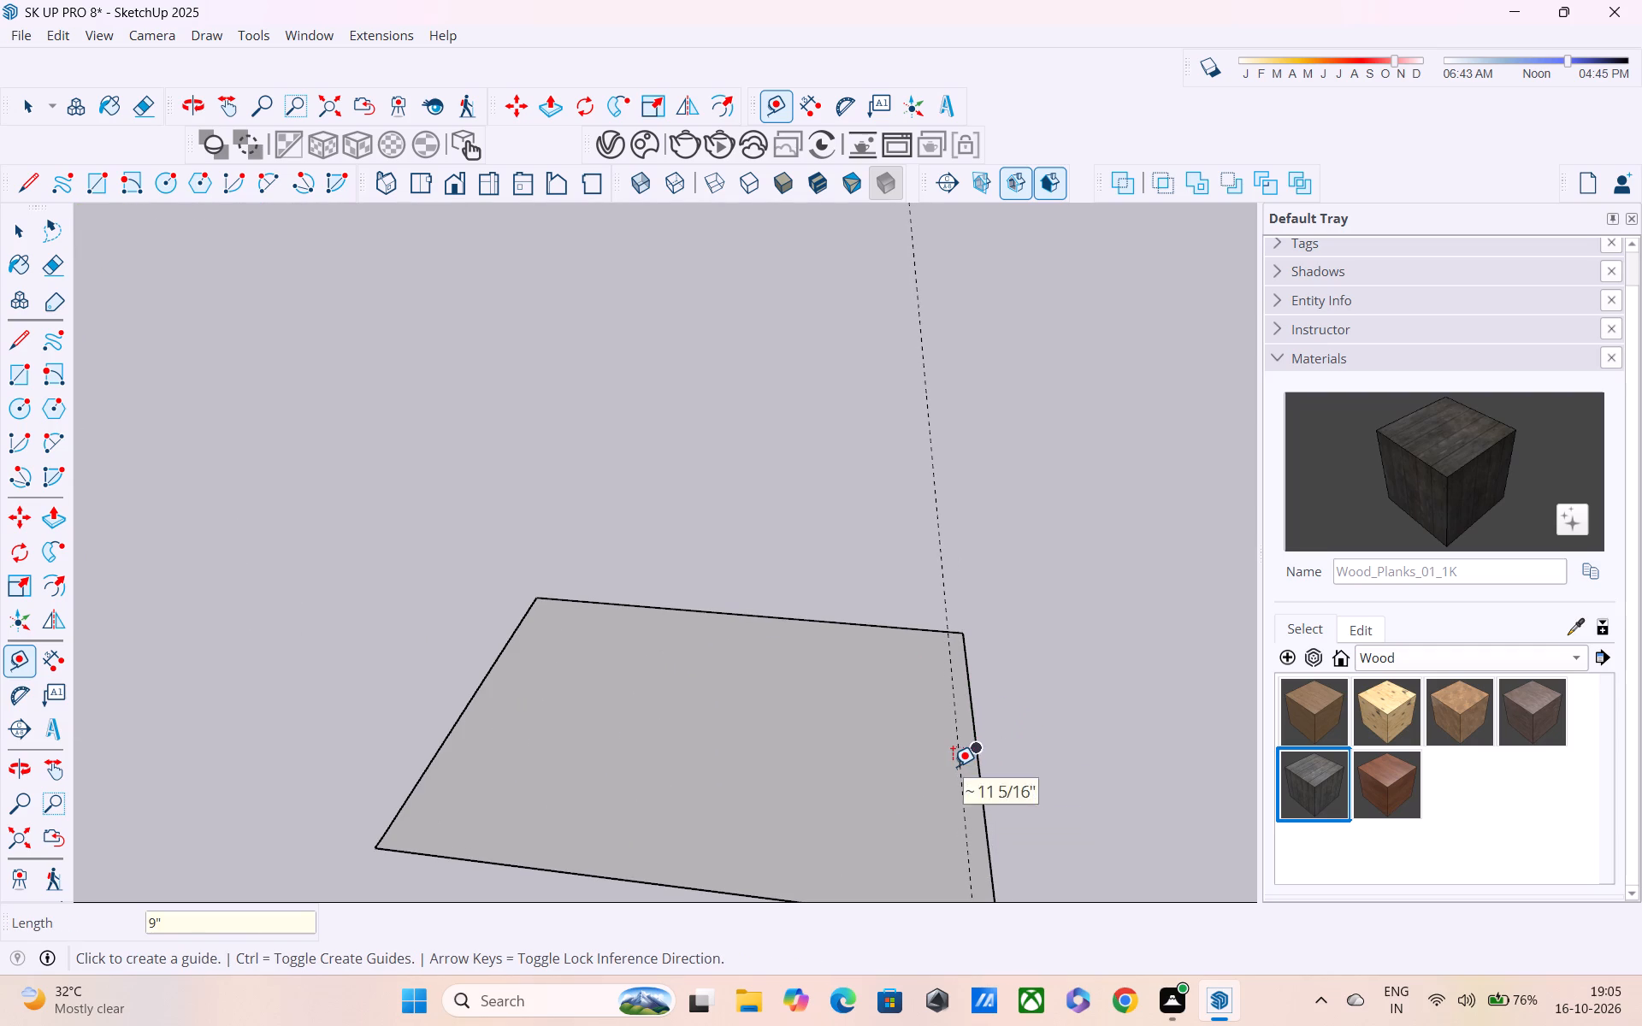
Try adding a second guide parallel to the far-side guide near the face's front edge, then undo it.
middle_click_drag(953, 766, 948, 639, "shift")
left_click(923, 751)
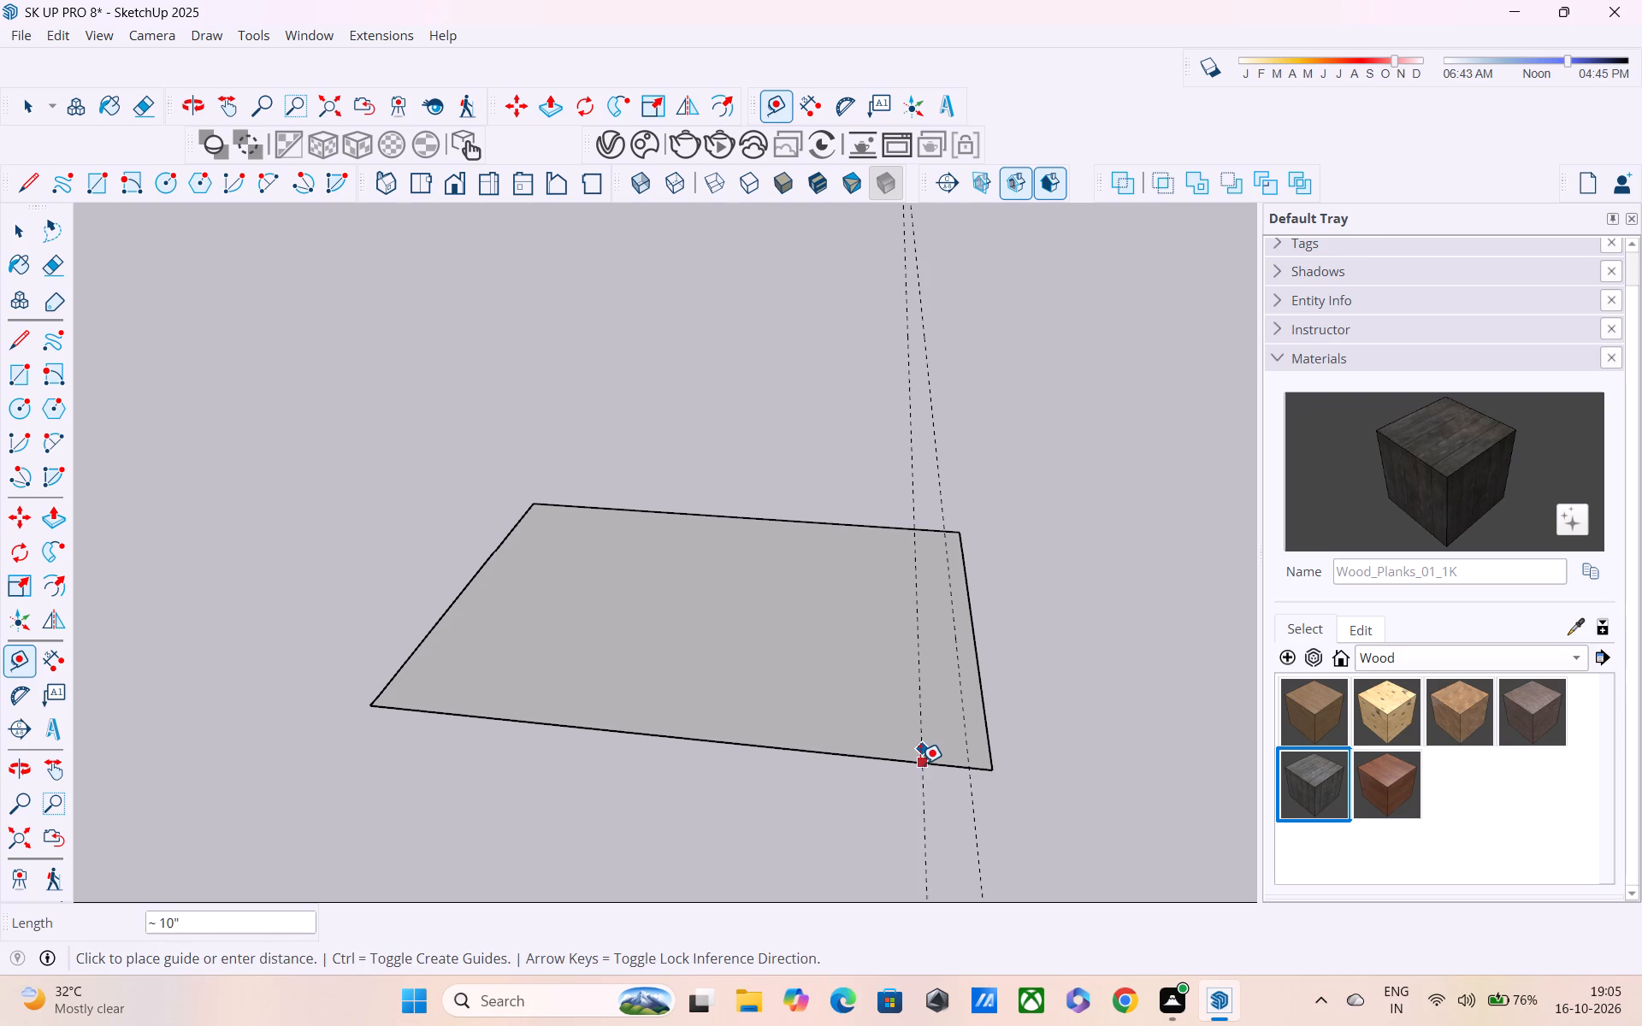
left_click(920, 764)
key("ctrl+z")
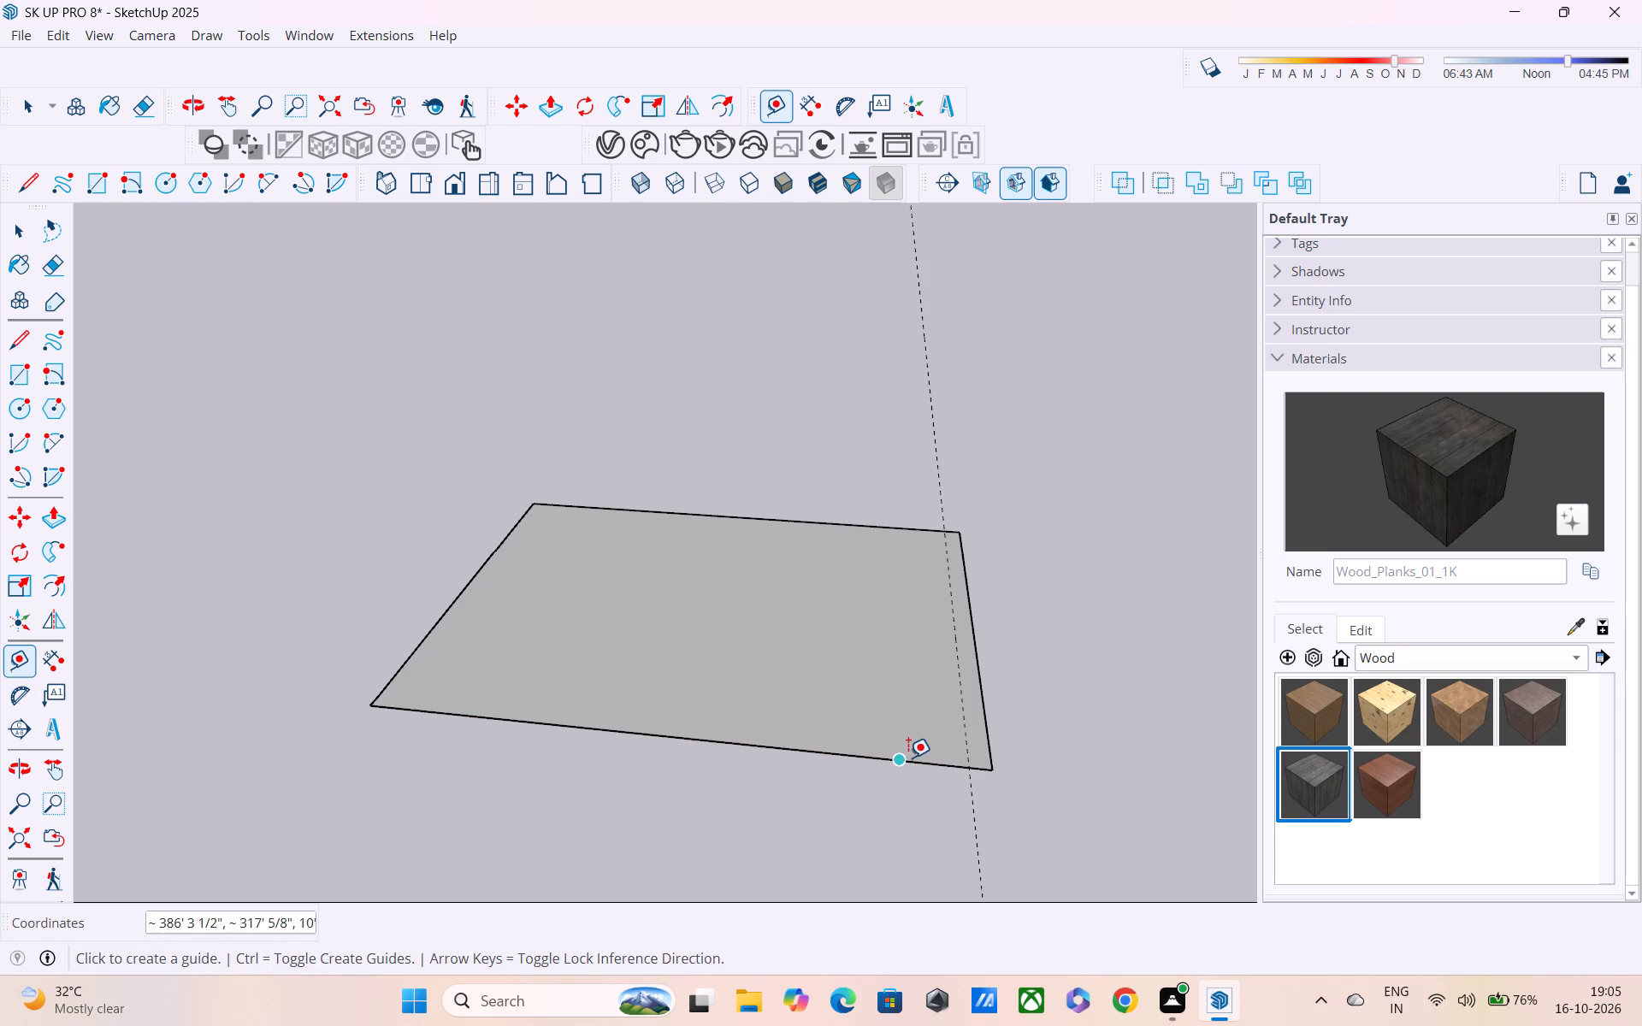
Place guides 9" inside the copied face's front edge and 9" inside its edge nearest the room block.
left_click(908, 758)
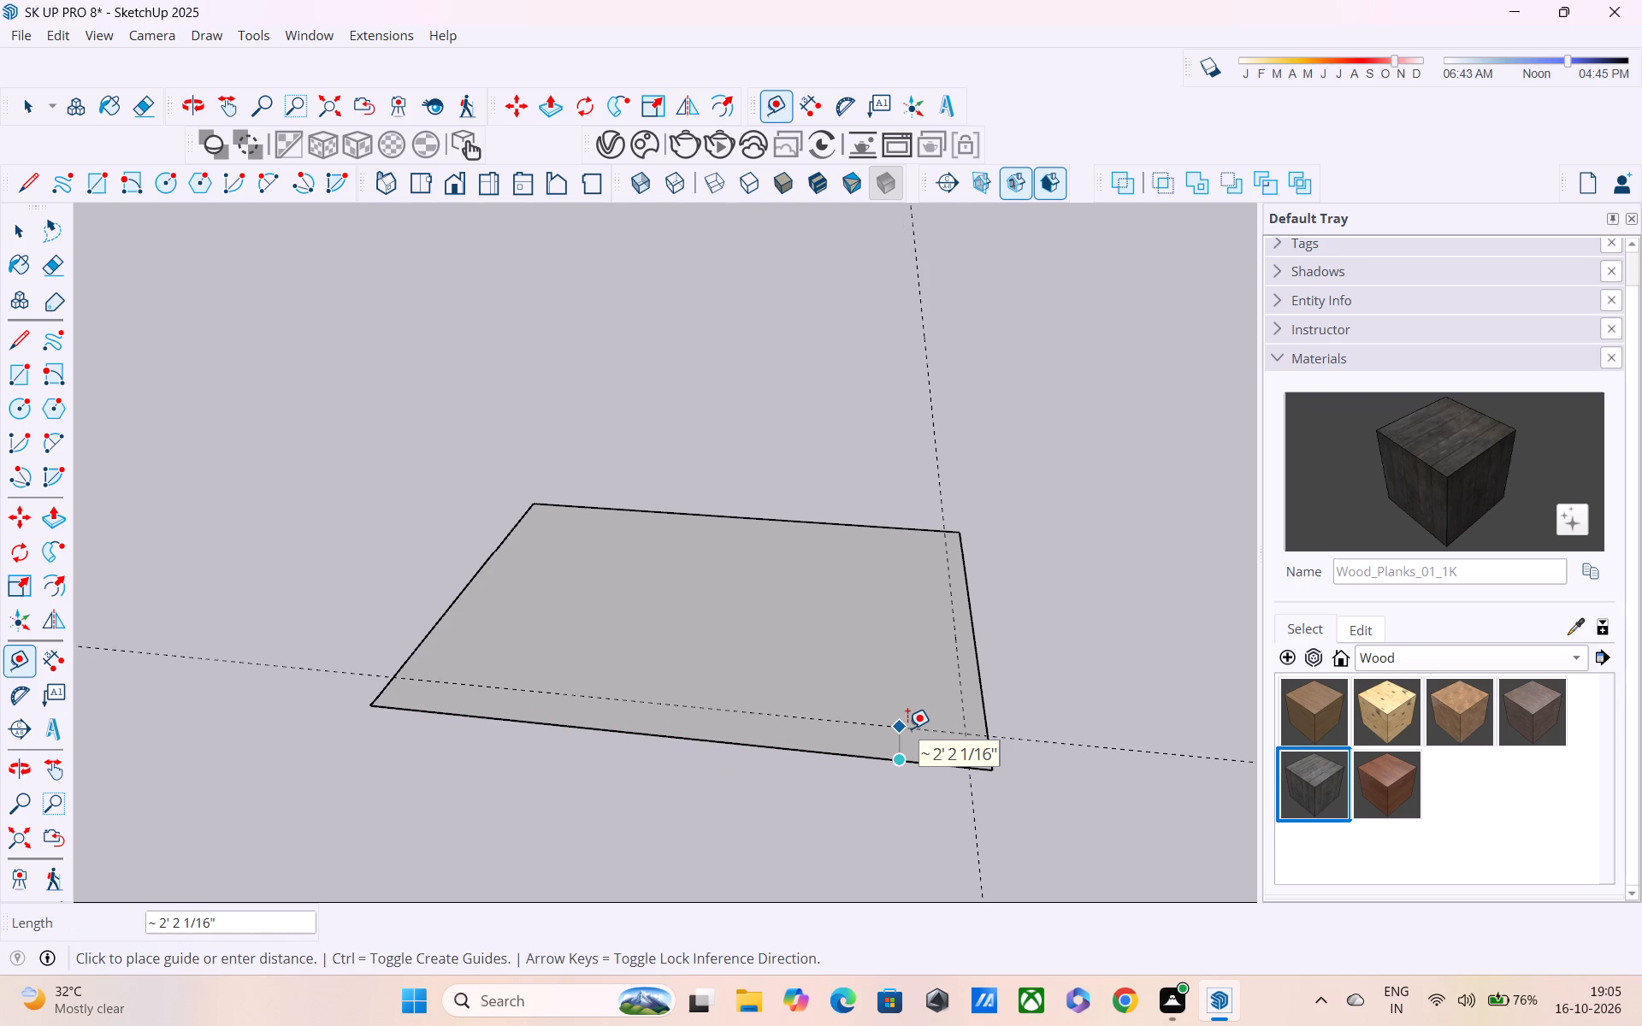
type("9\"")
key("Return")
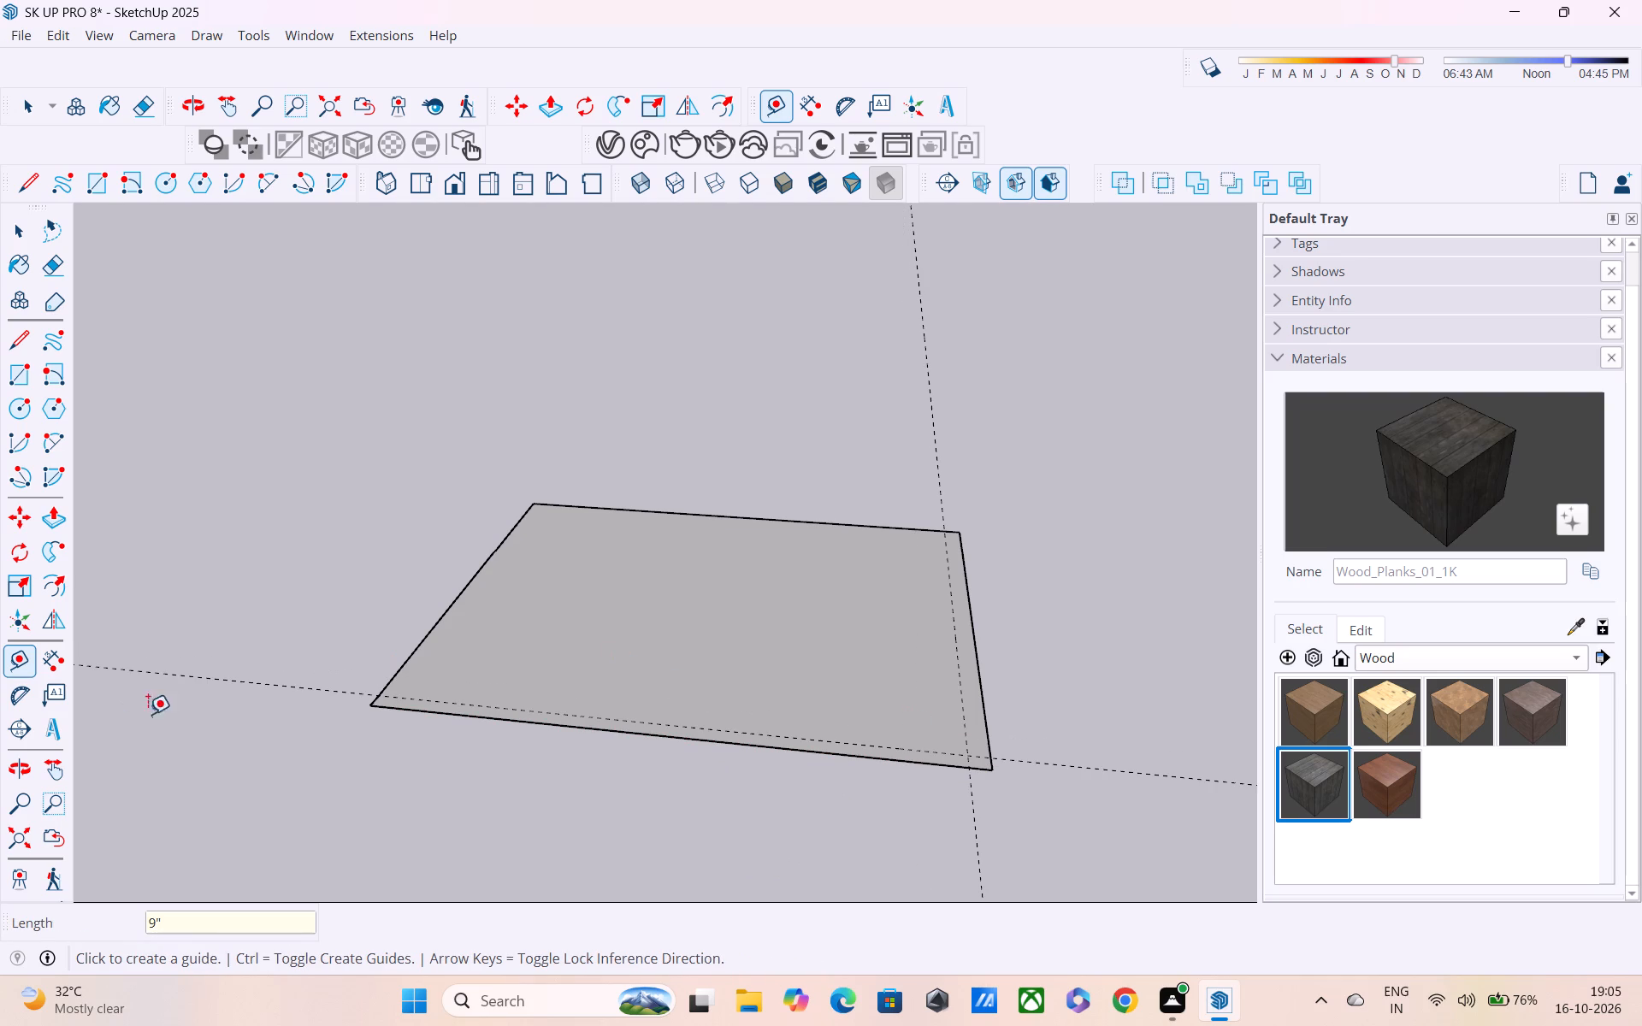
left_click(437, 621)
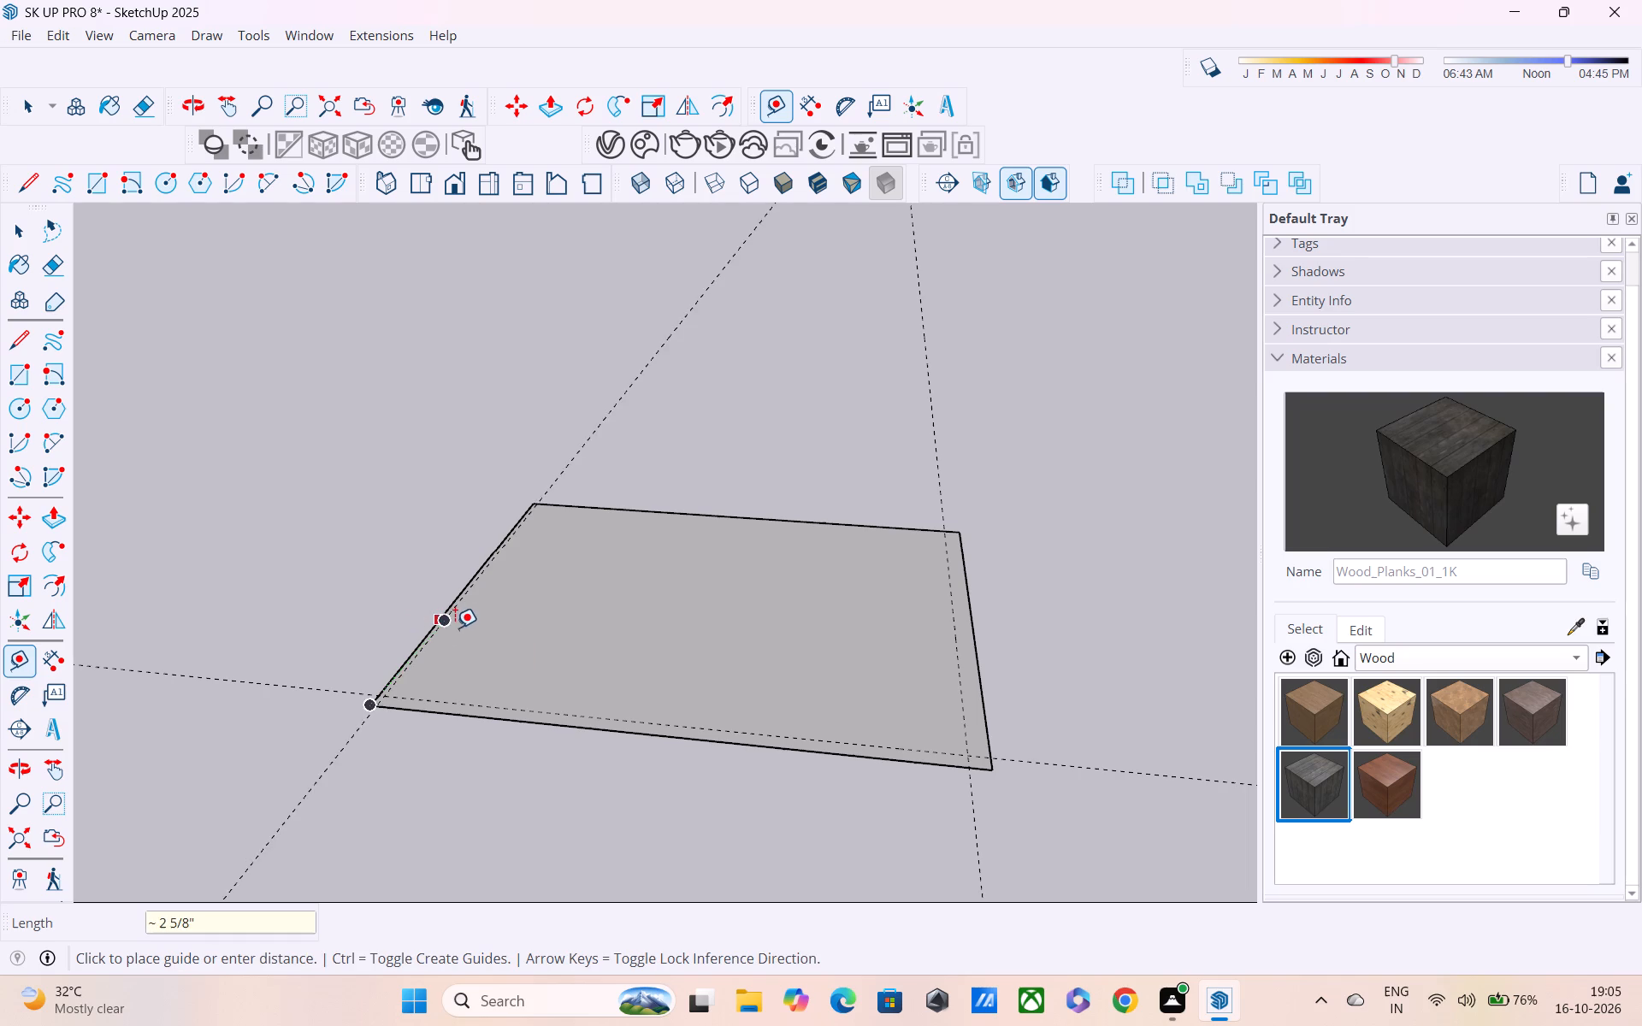
type("9\"")
key("Return")
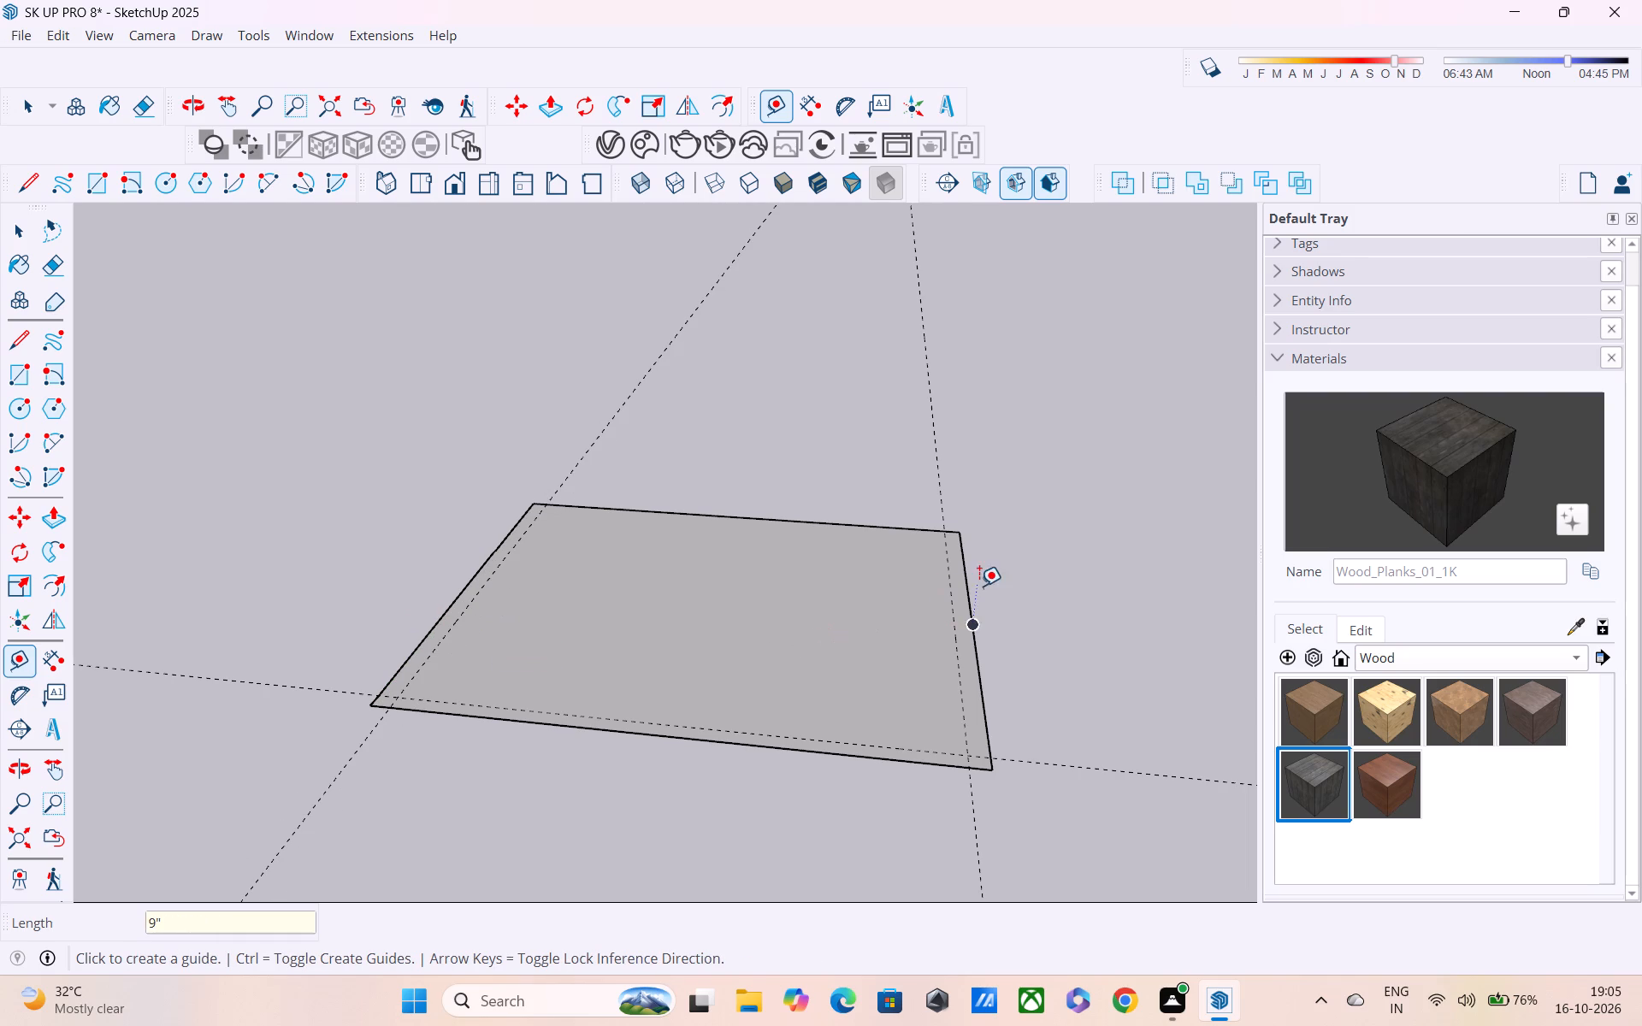
Place a parallel guide 6' inward from the copied face's far-side 9" guide, then leave the Tape Measure tool.
left_click(948, 611)
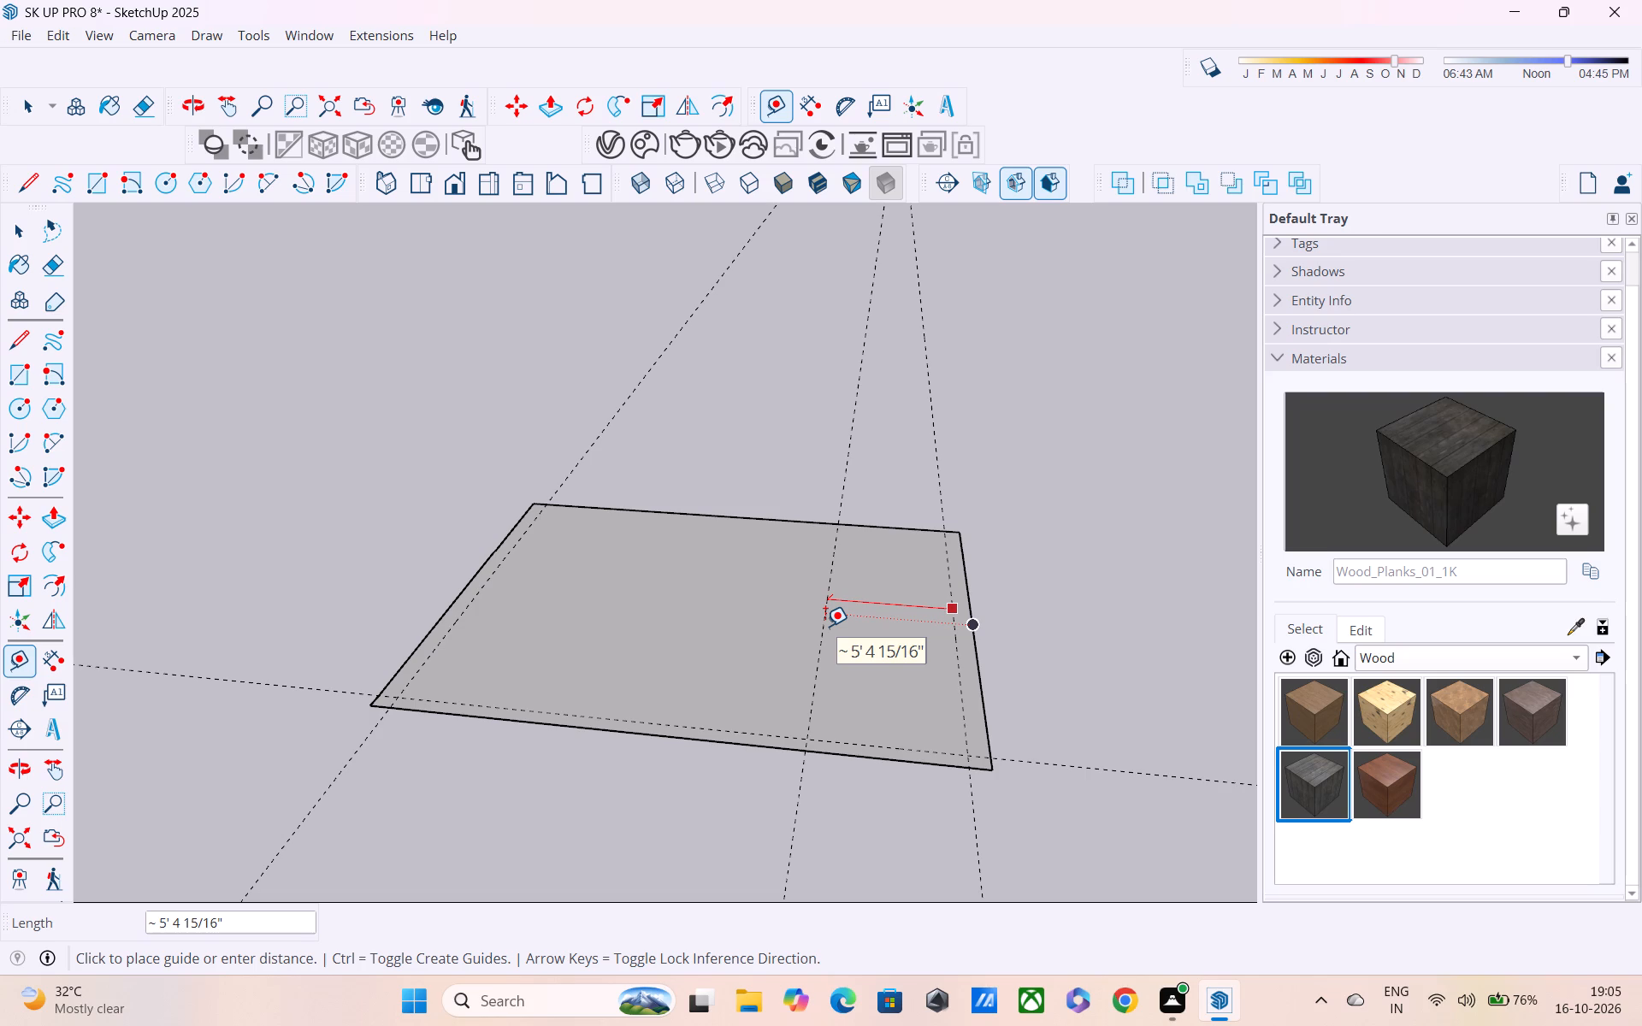
type("6'")
key("Return")
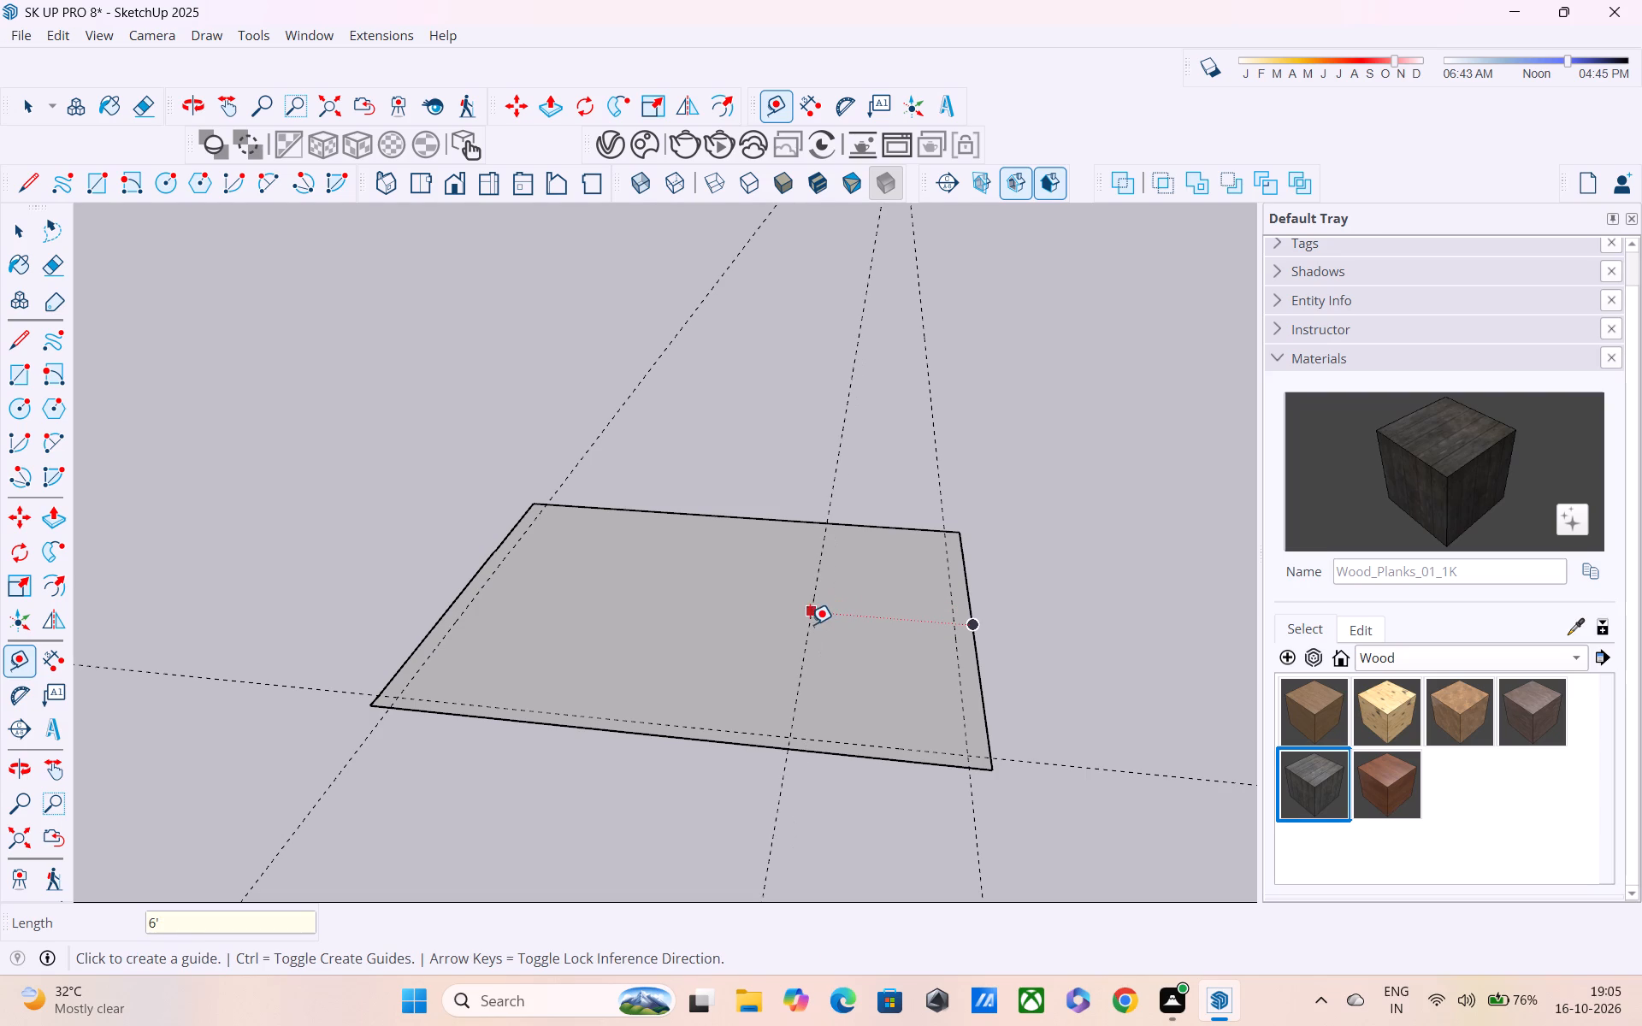
left_click(803, 611)
left_click(808, 631)
key("Escape")
key("space")
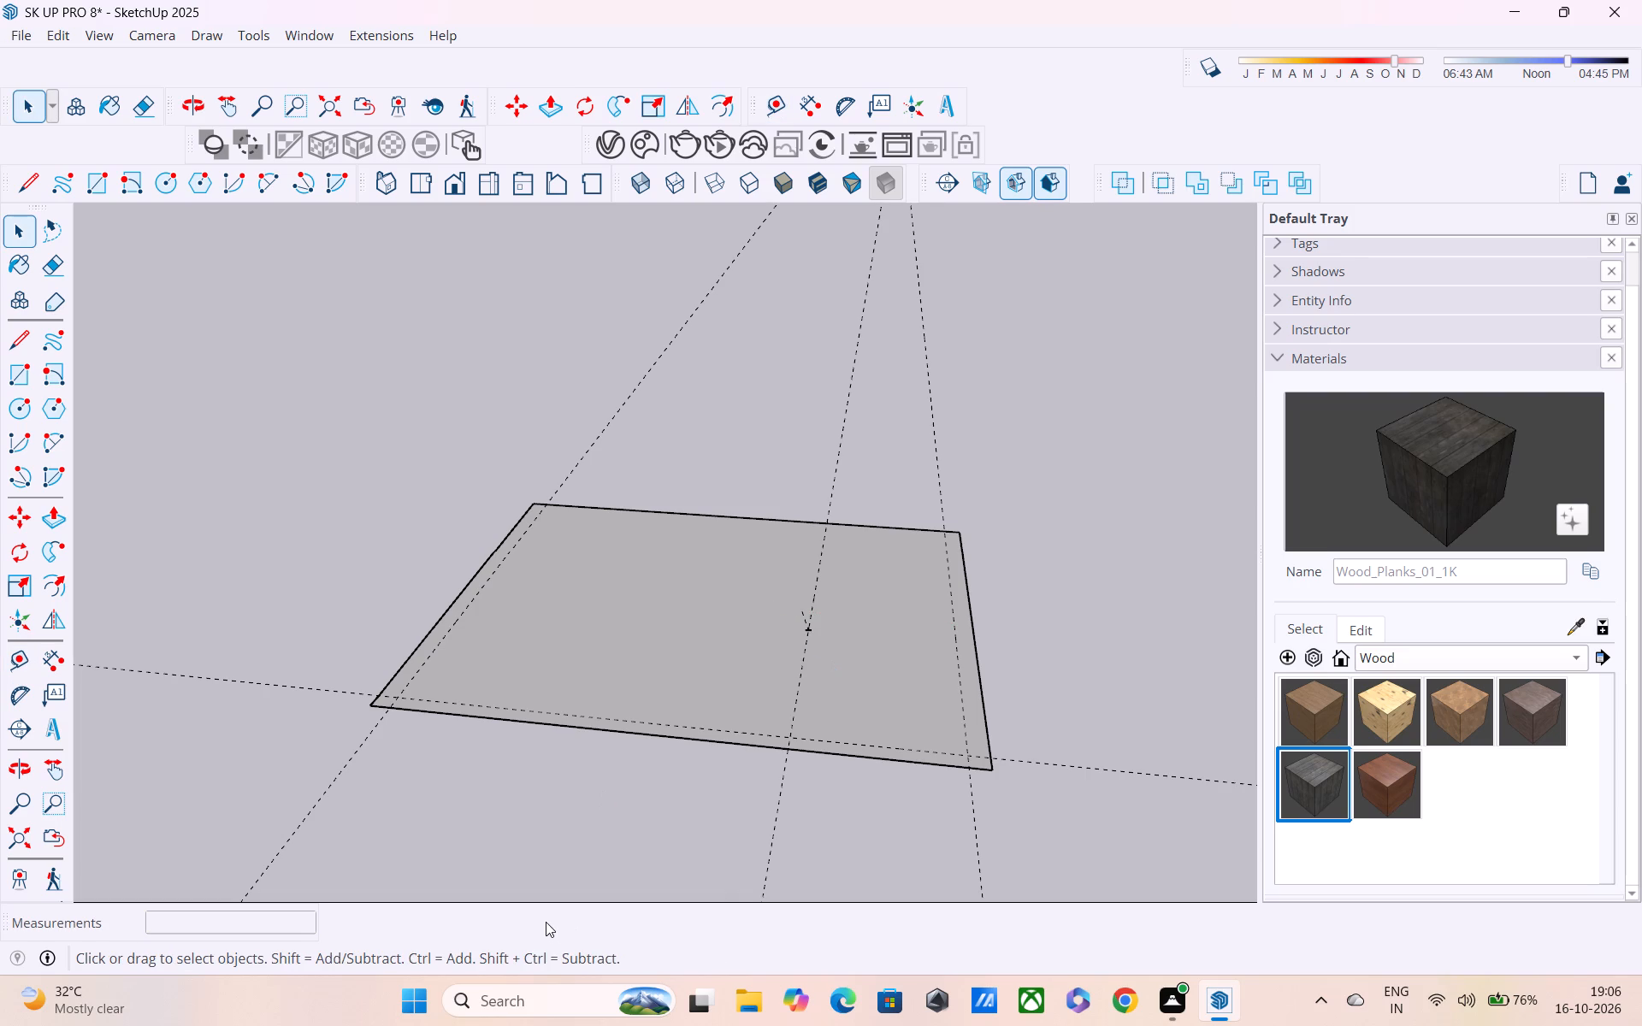
Place a parallel guide 9" from the 6' room guide, on its side toward the room block.
key("ctrl+z")
key("t")
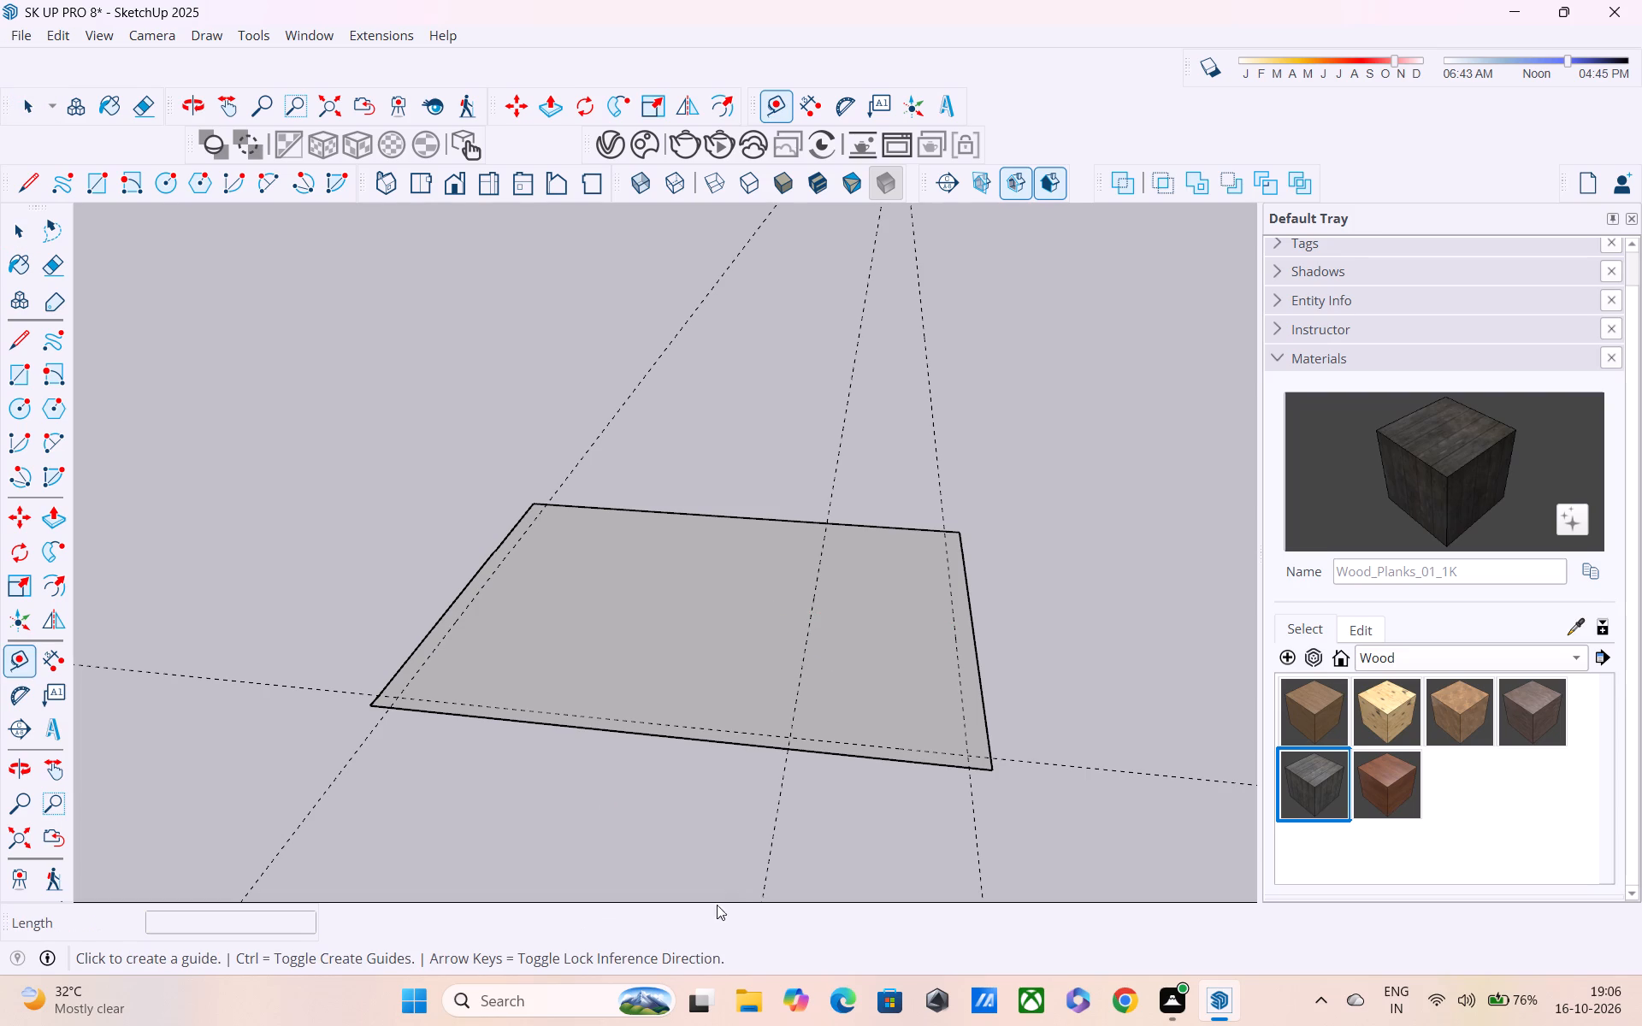
left_click(797, 663)
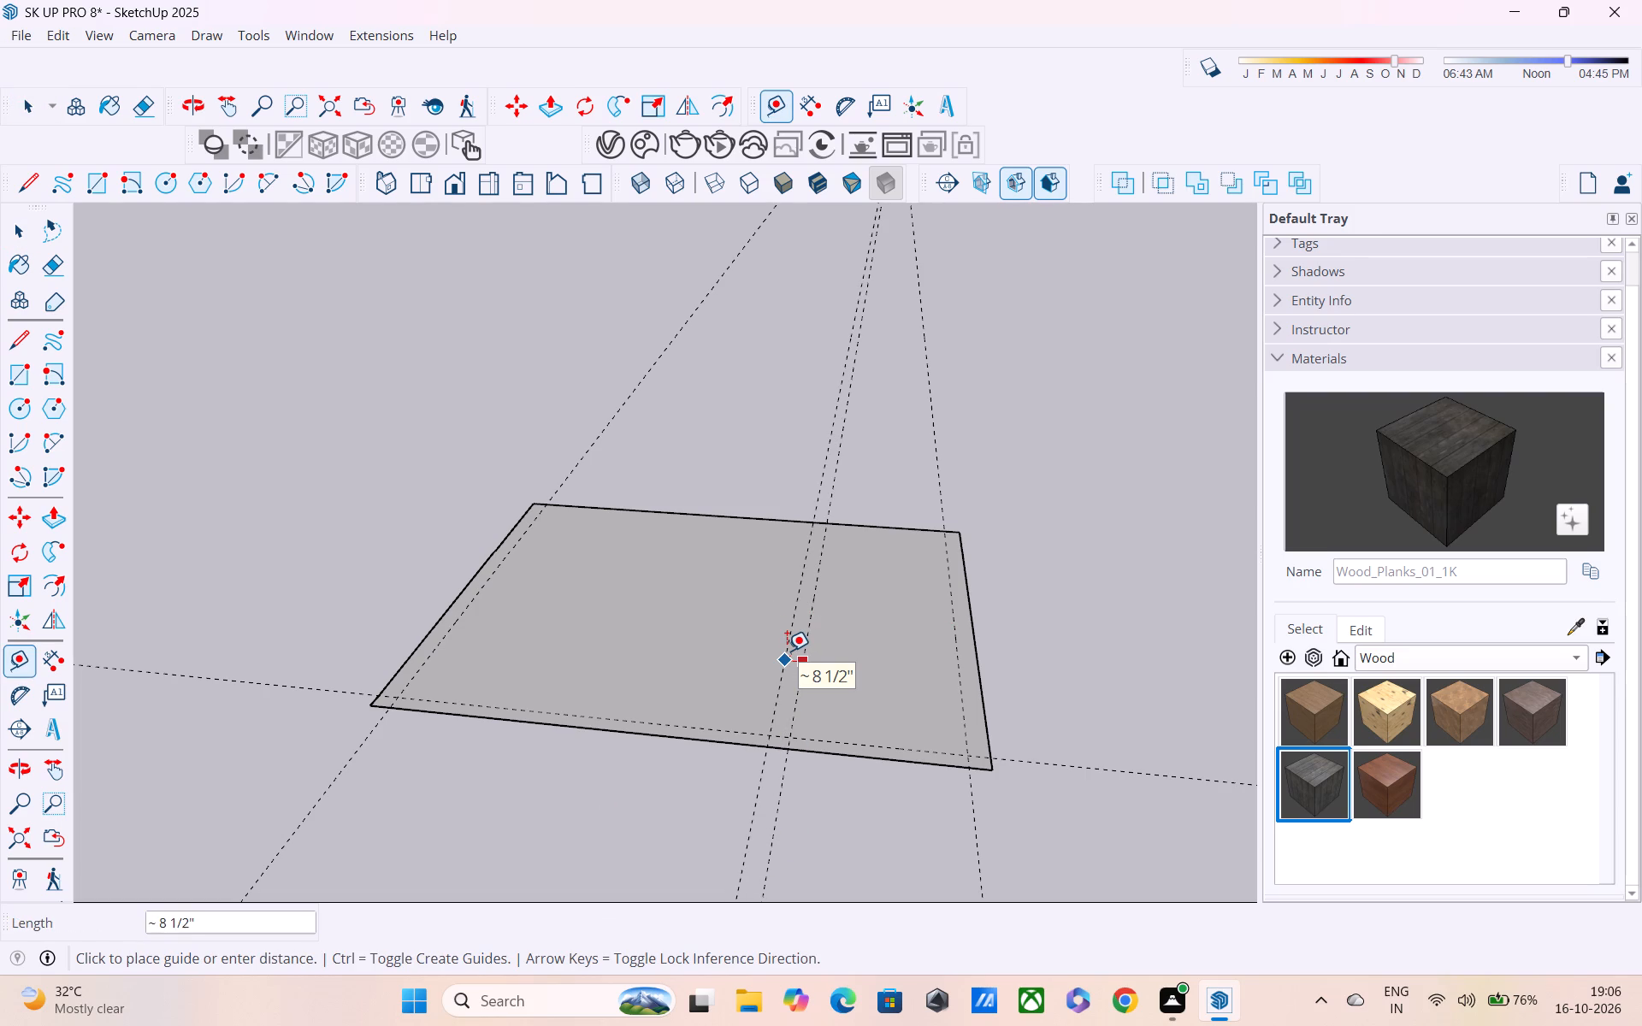
type("9\"")
key("Return")
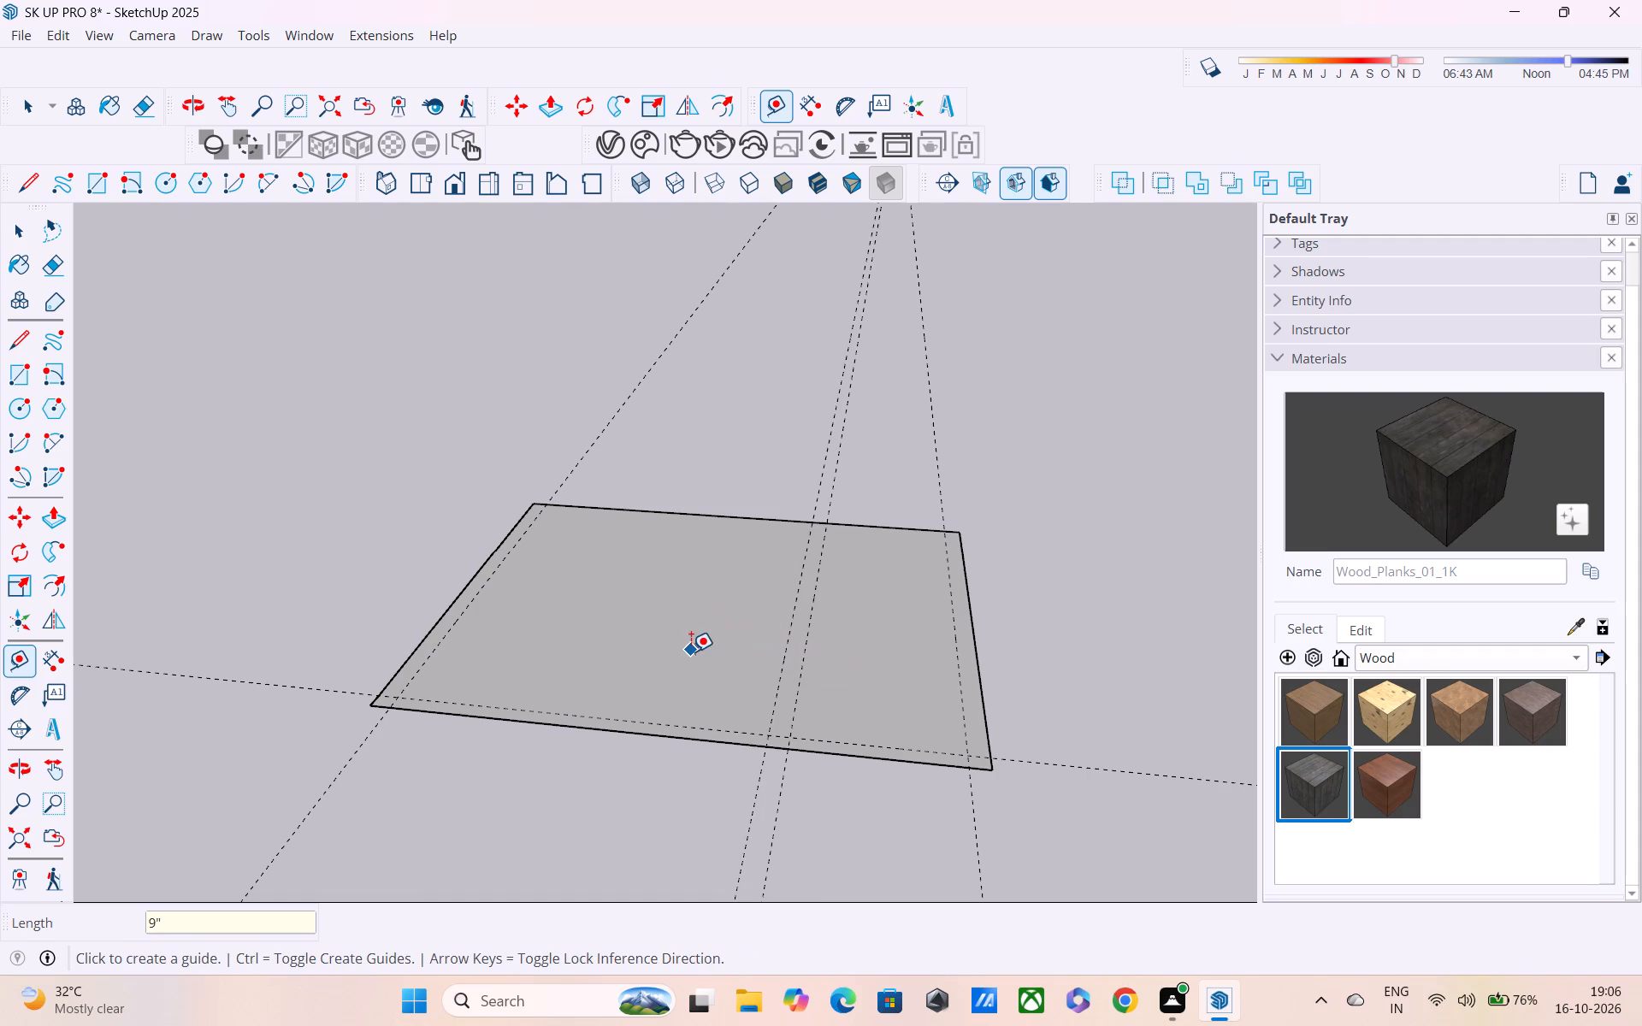
Place a guide 10' from the new 9" partition guide toward the room block, and another guide 9" beyond it.
middle_click_drag(693, 652, 803, 677)
left_click(805, 657)
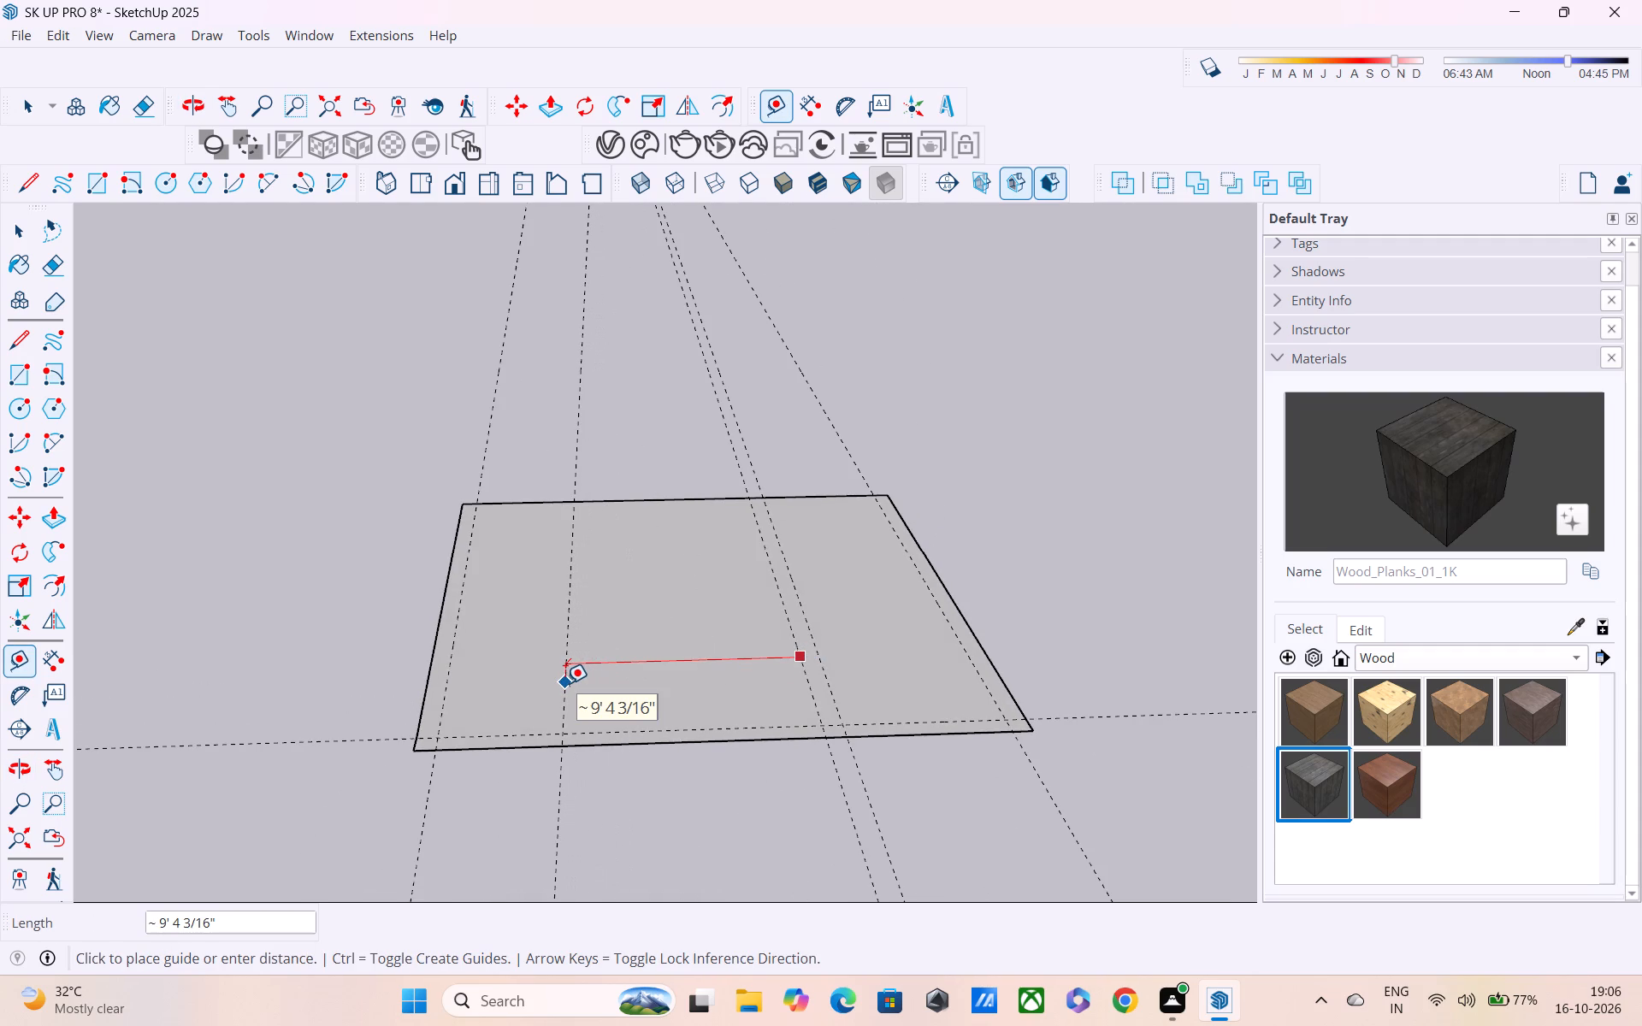
type("10'")
key("Return")
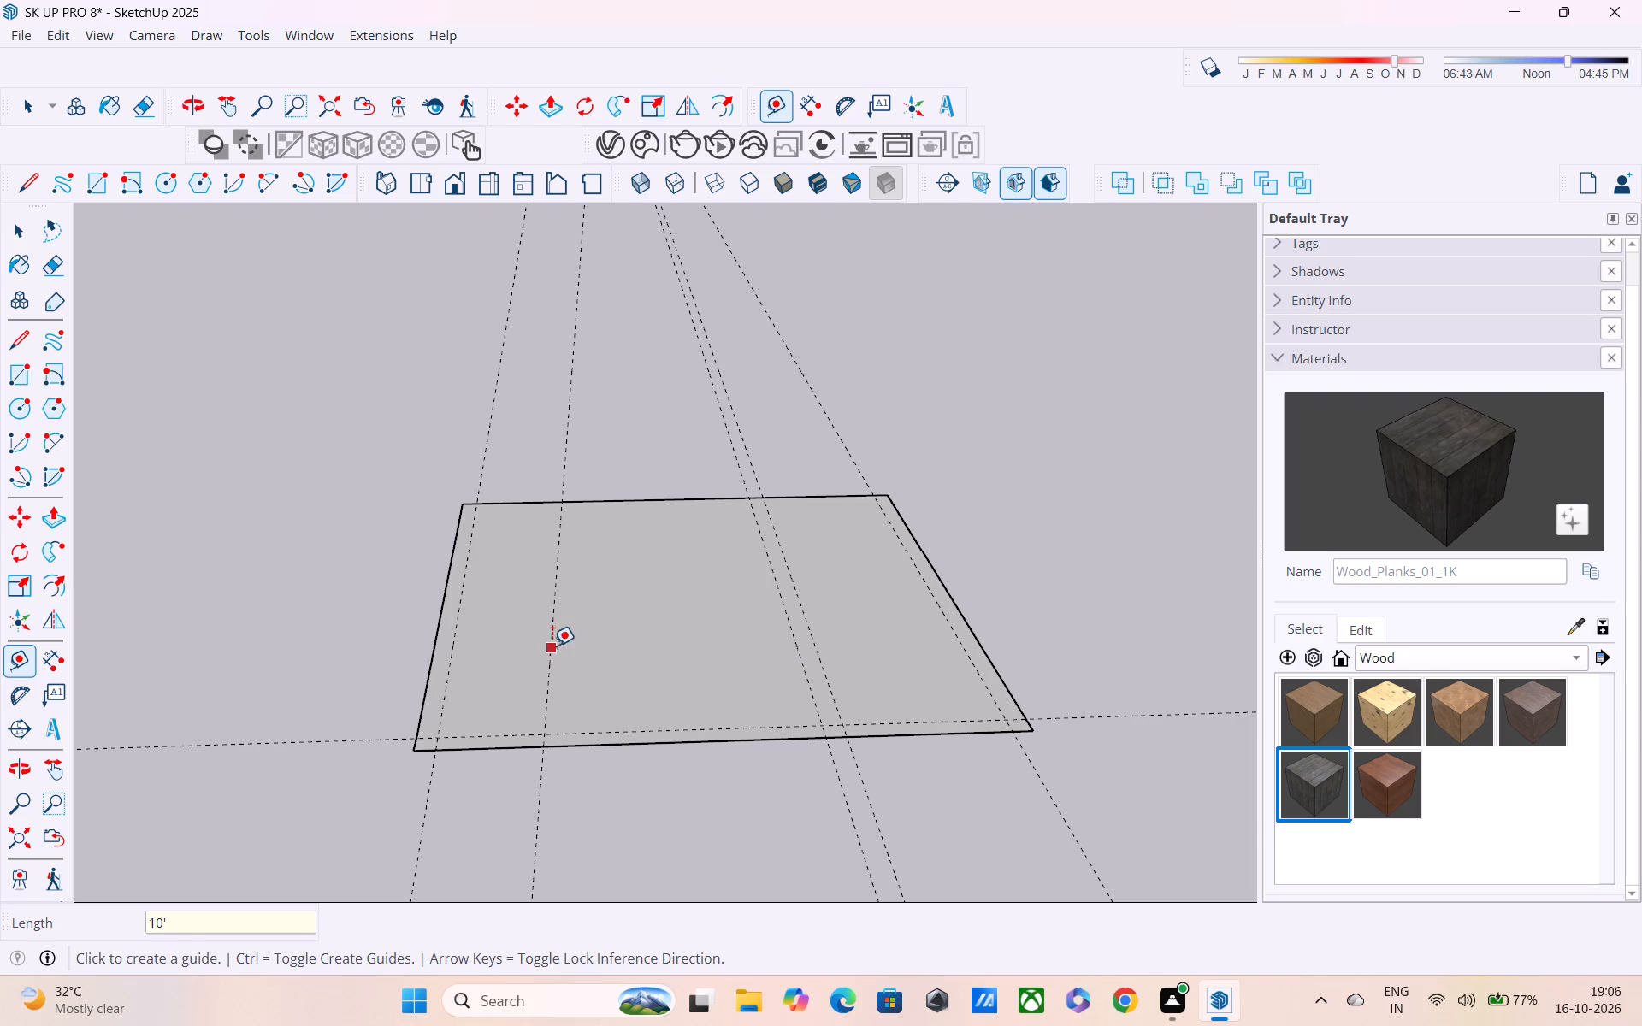
left_click(550, 640)
key("9")
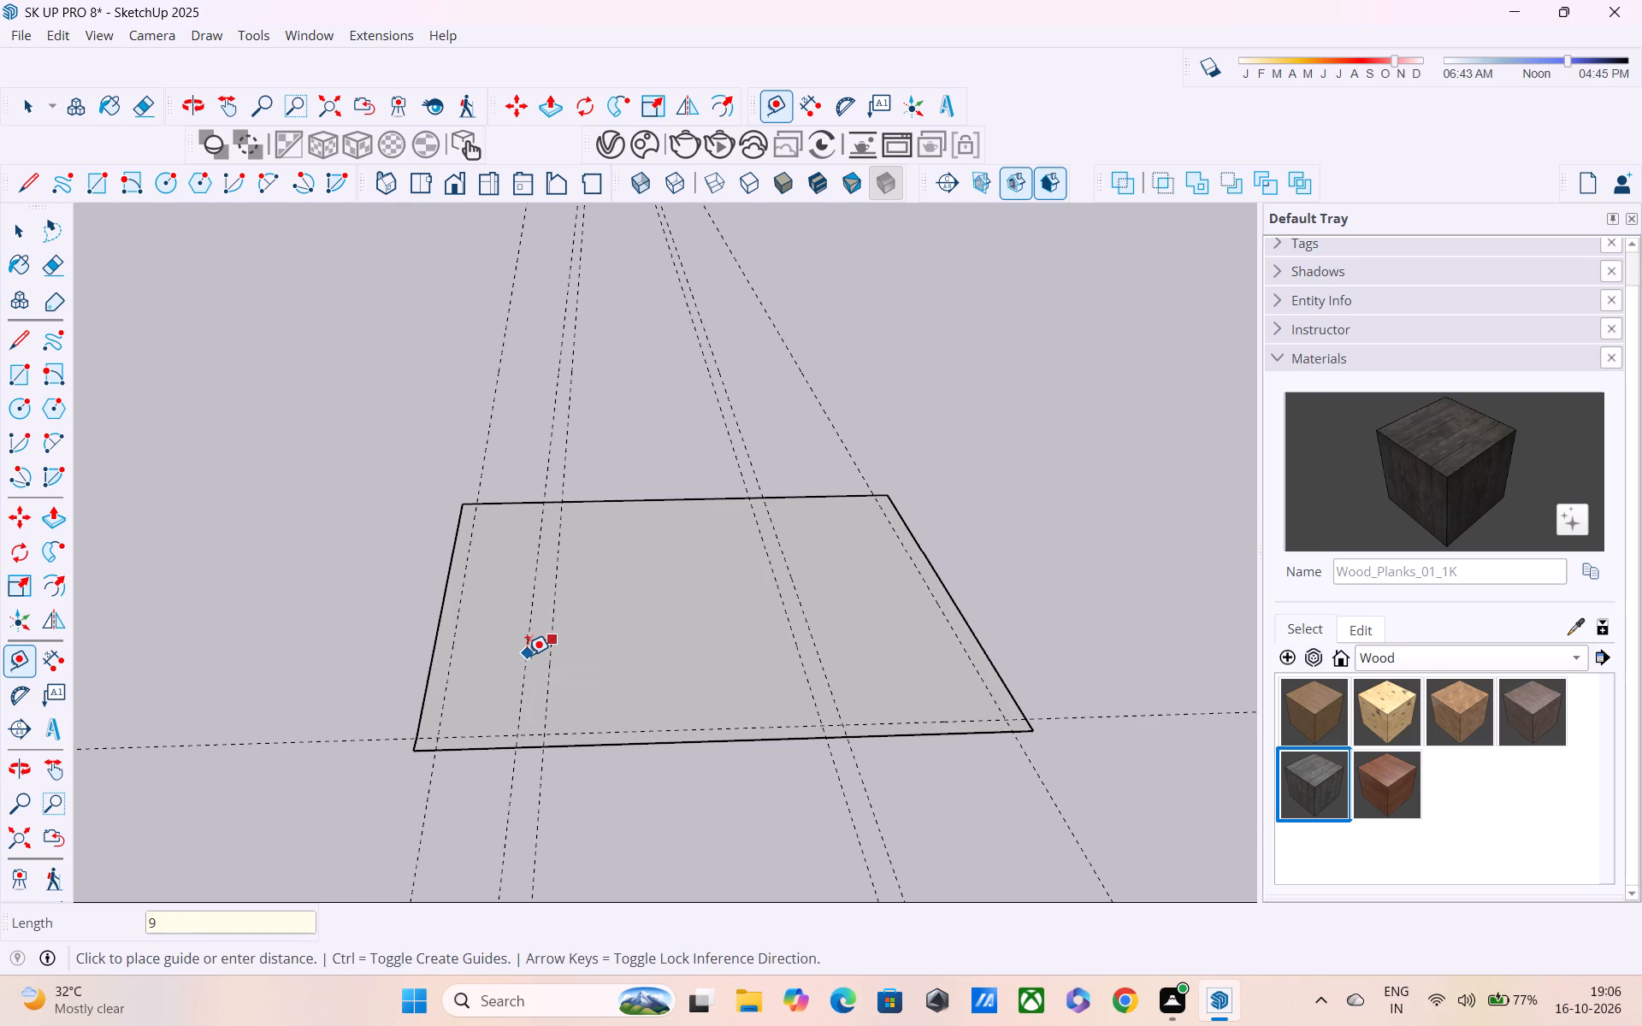
key("shift+quotedbl")
key("Return")
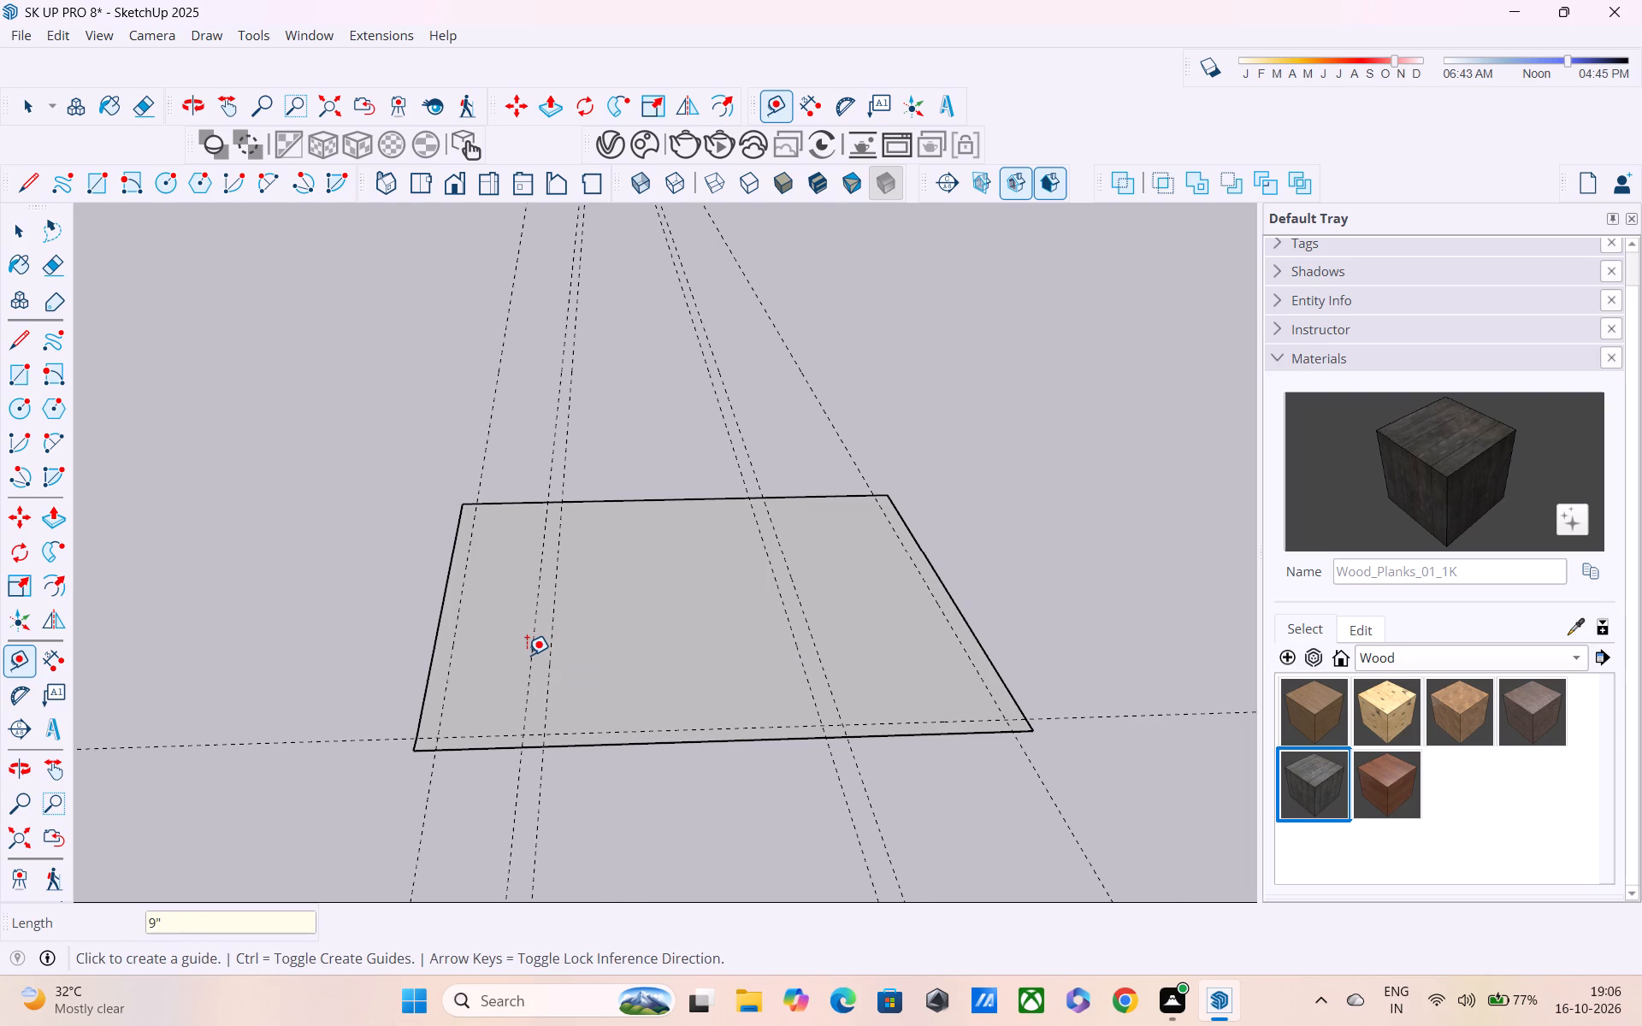
Place a guide 9" inside the copied face's back edge and a second guide 9" further inward.
scroll(527, 655, "up", 1)
left_click(663, 484)
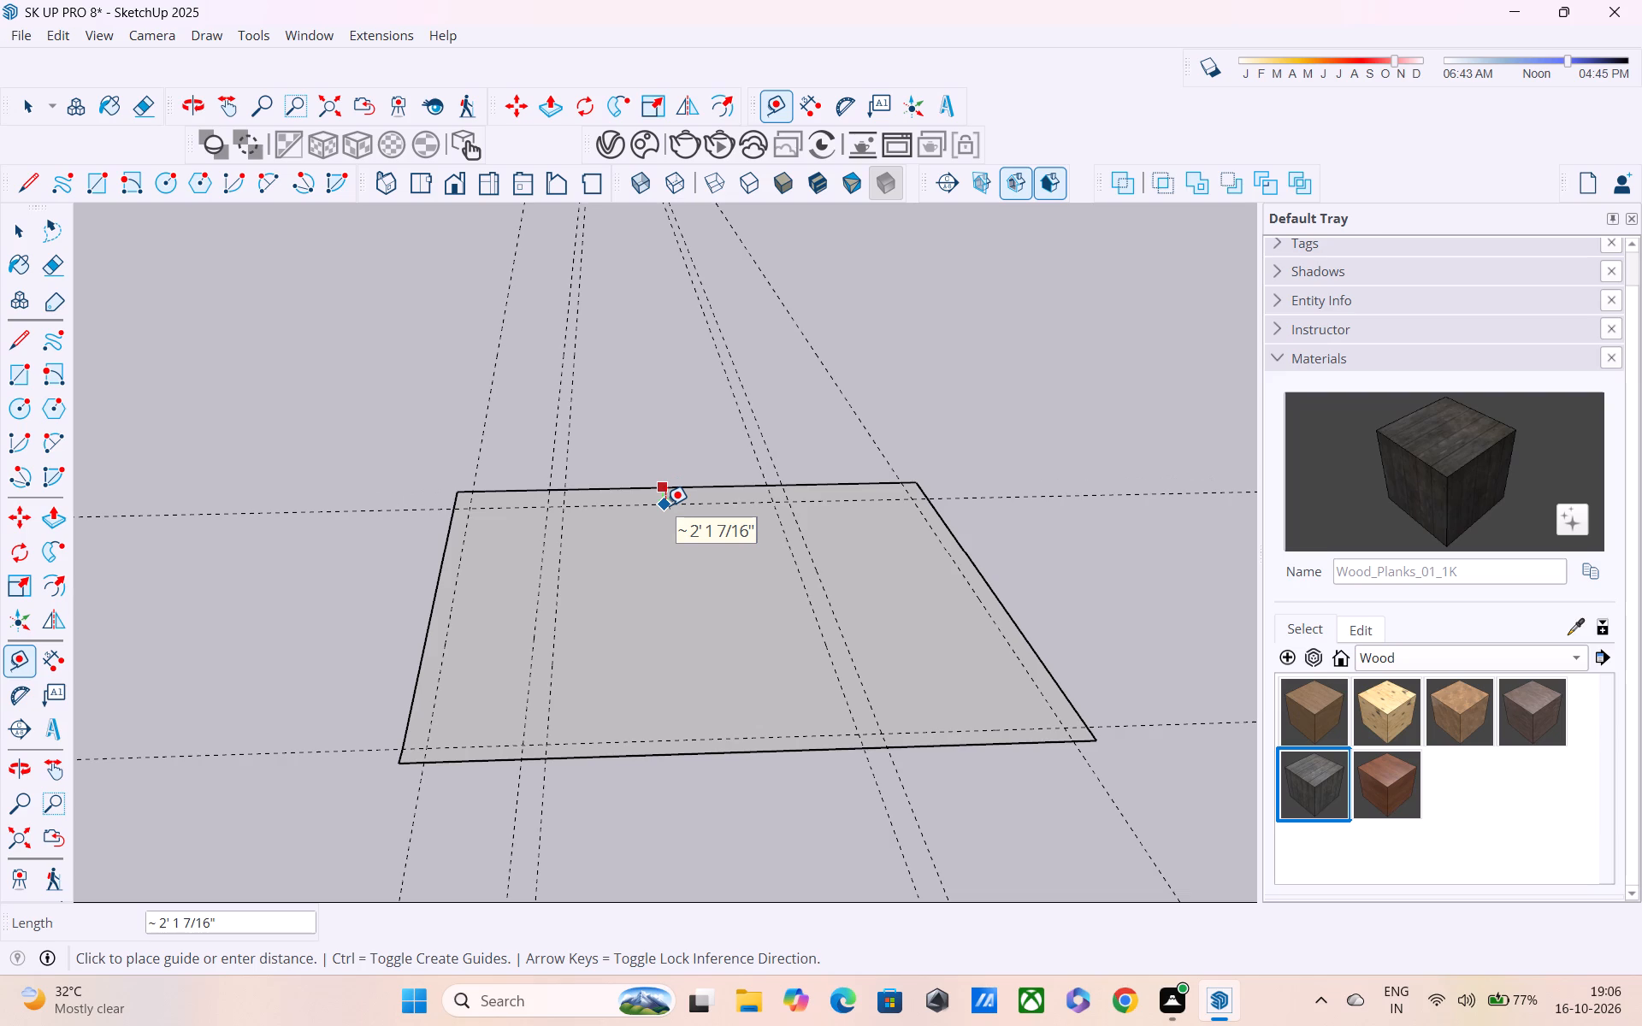
type("9\"")
key("Return")
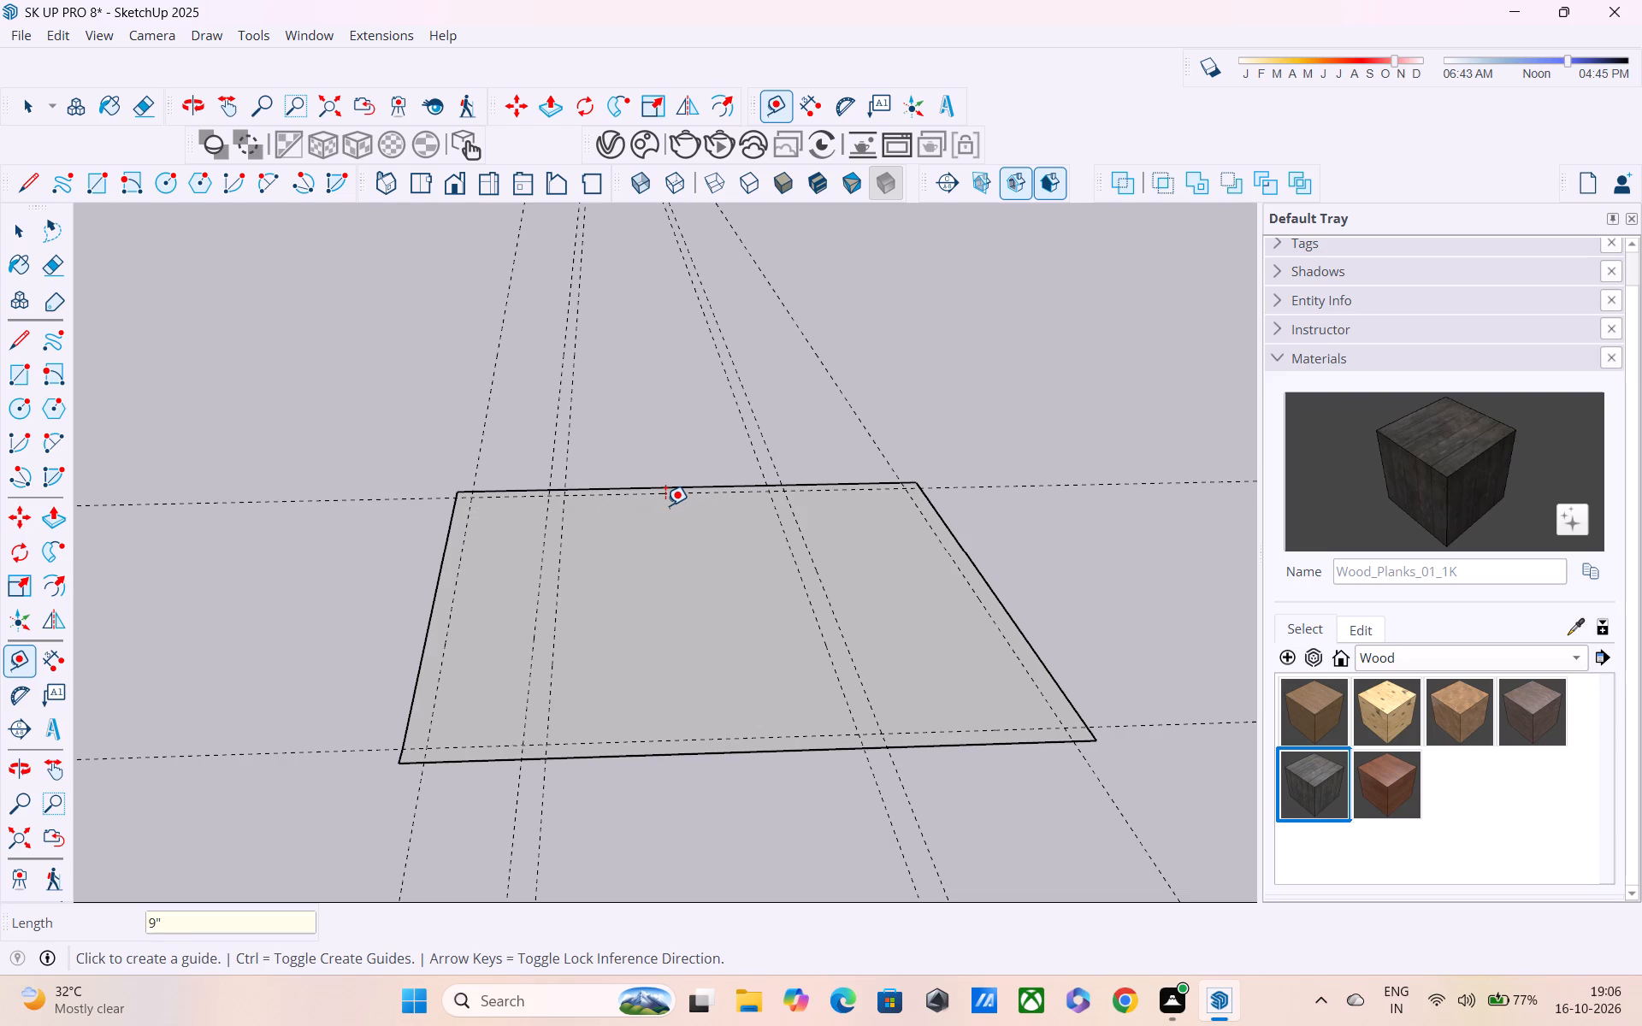
left_click(659, 491)
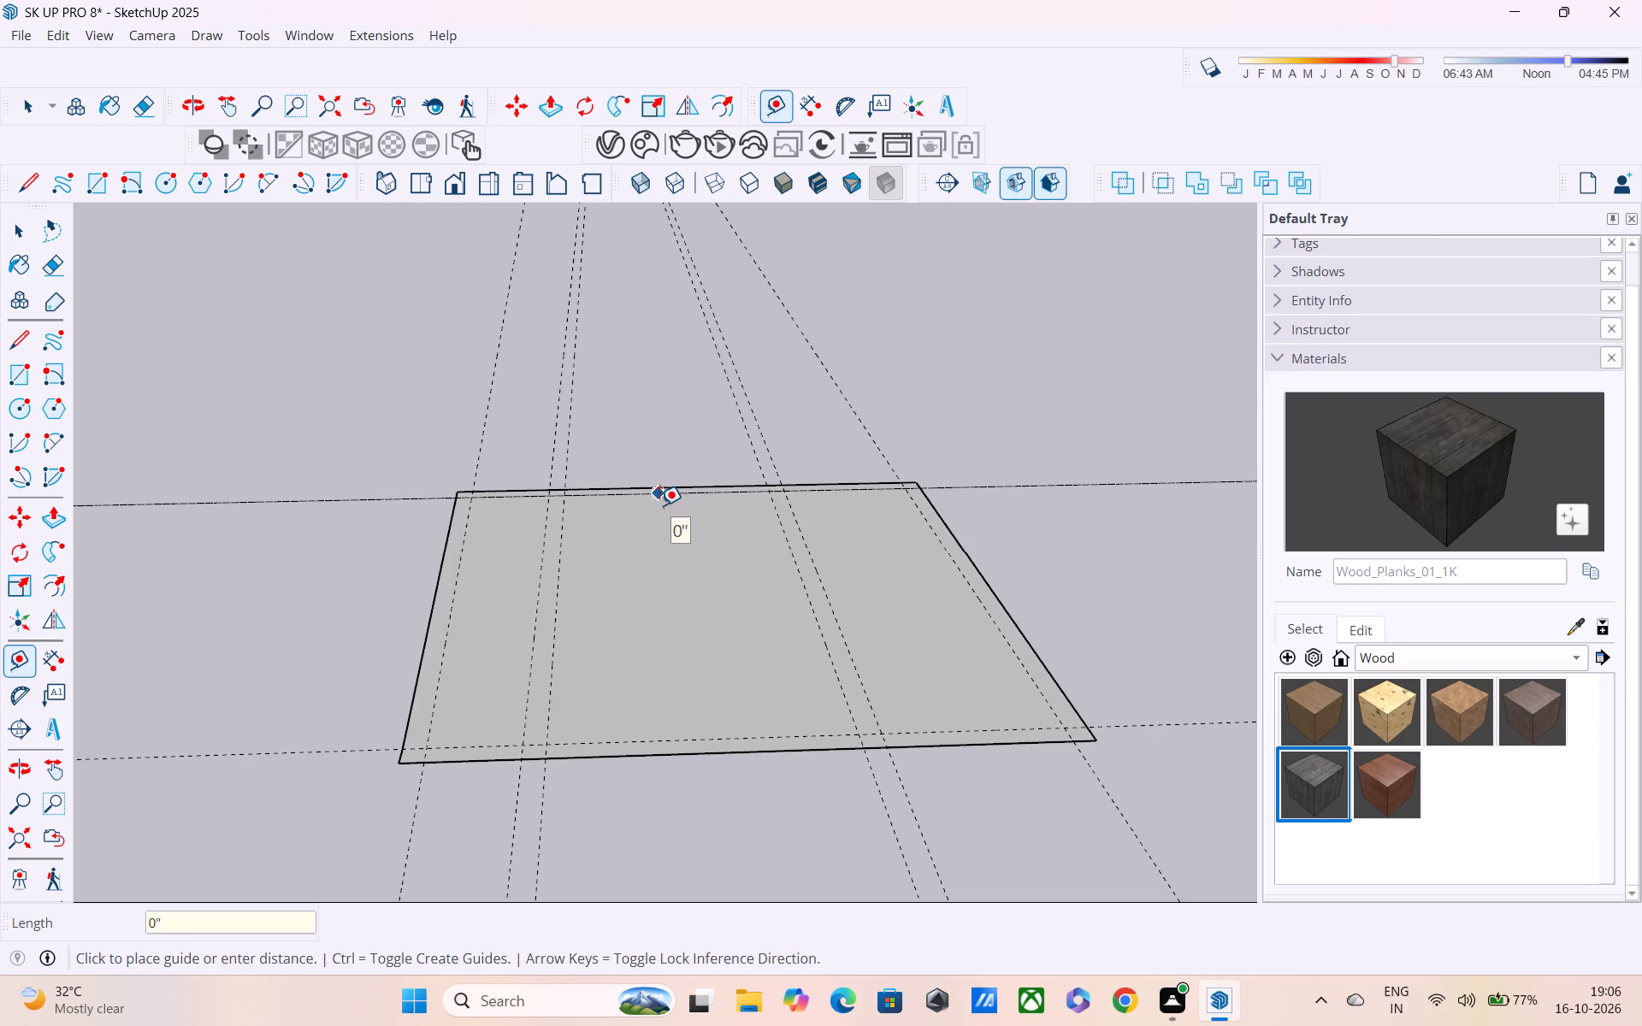
type("9\"")
key("Return")
Draw a line about 20' 9" long on the outer 10' room guide, from the outer back guide to the front guide.
middle_click_drag(666, 560, 735, 771)
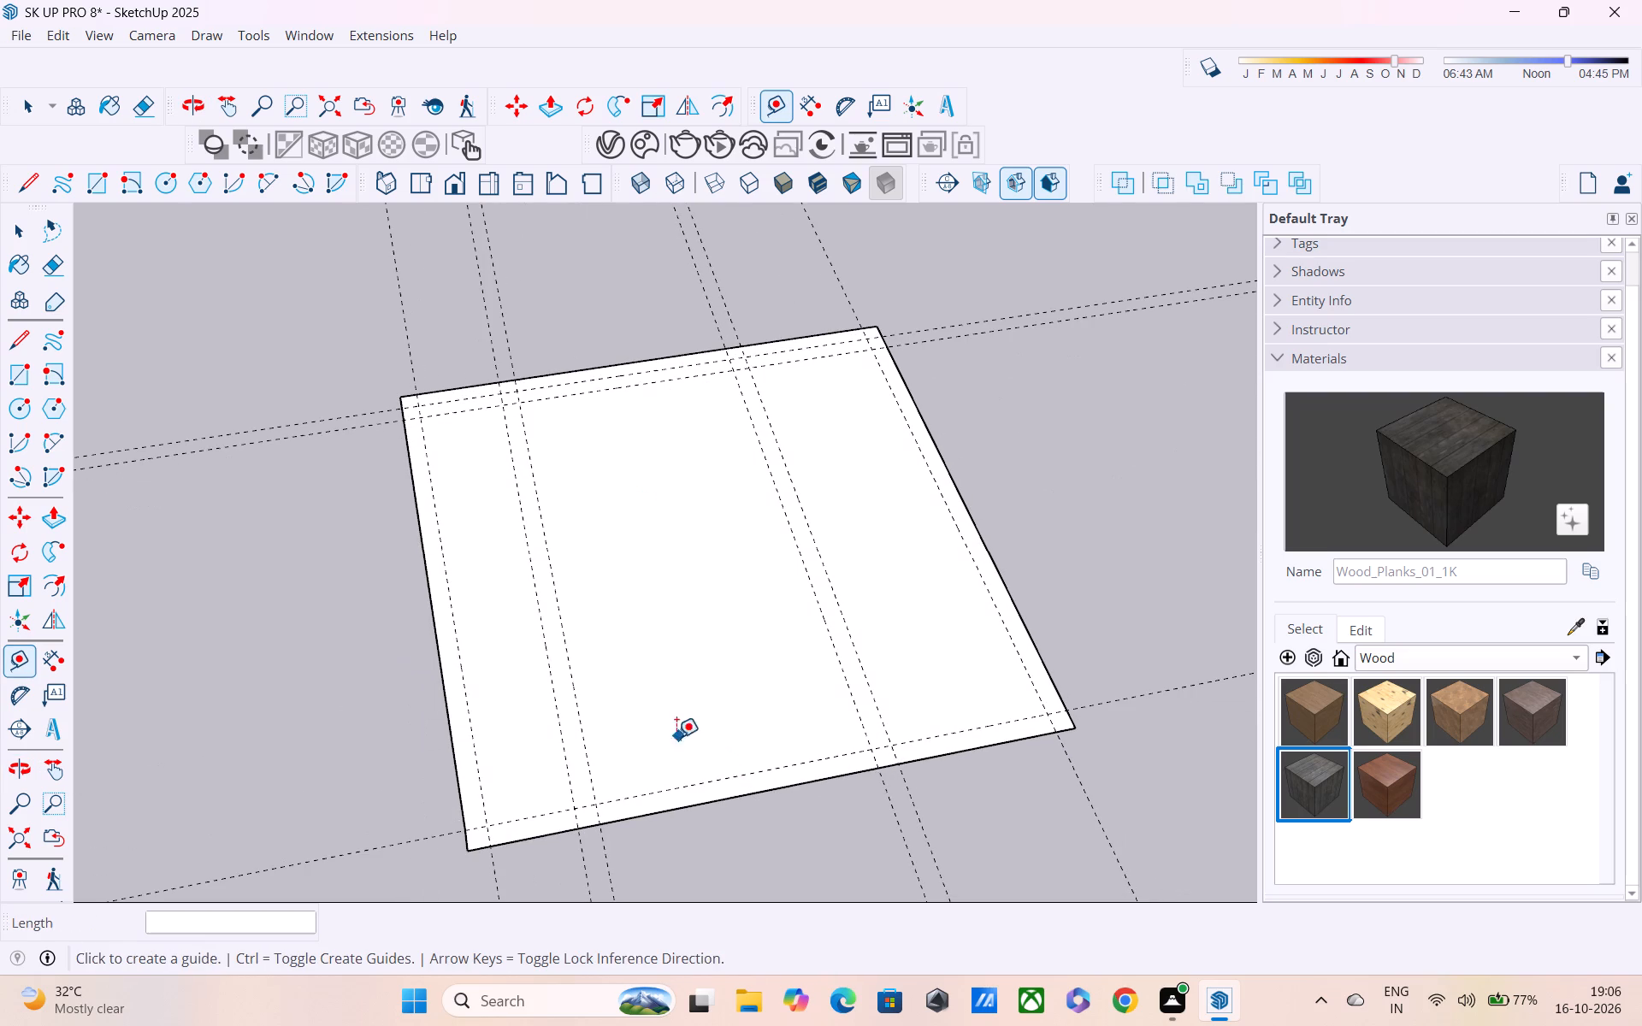
key("l")
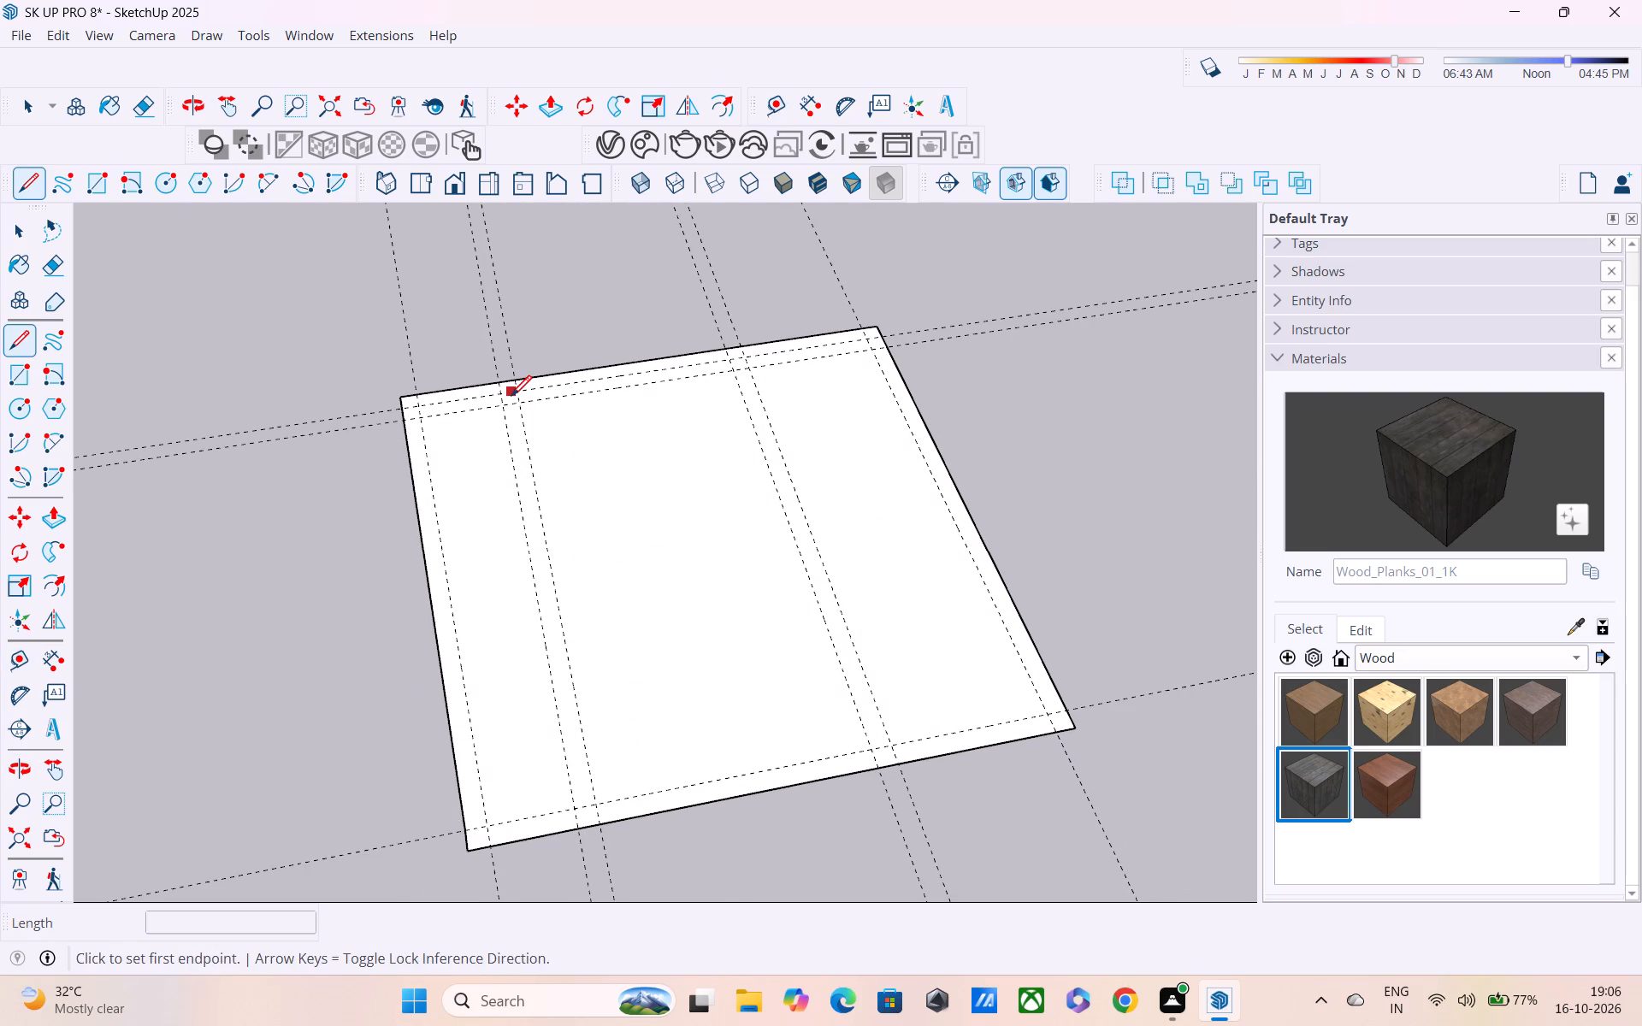
left_click(503, 394)
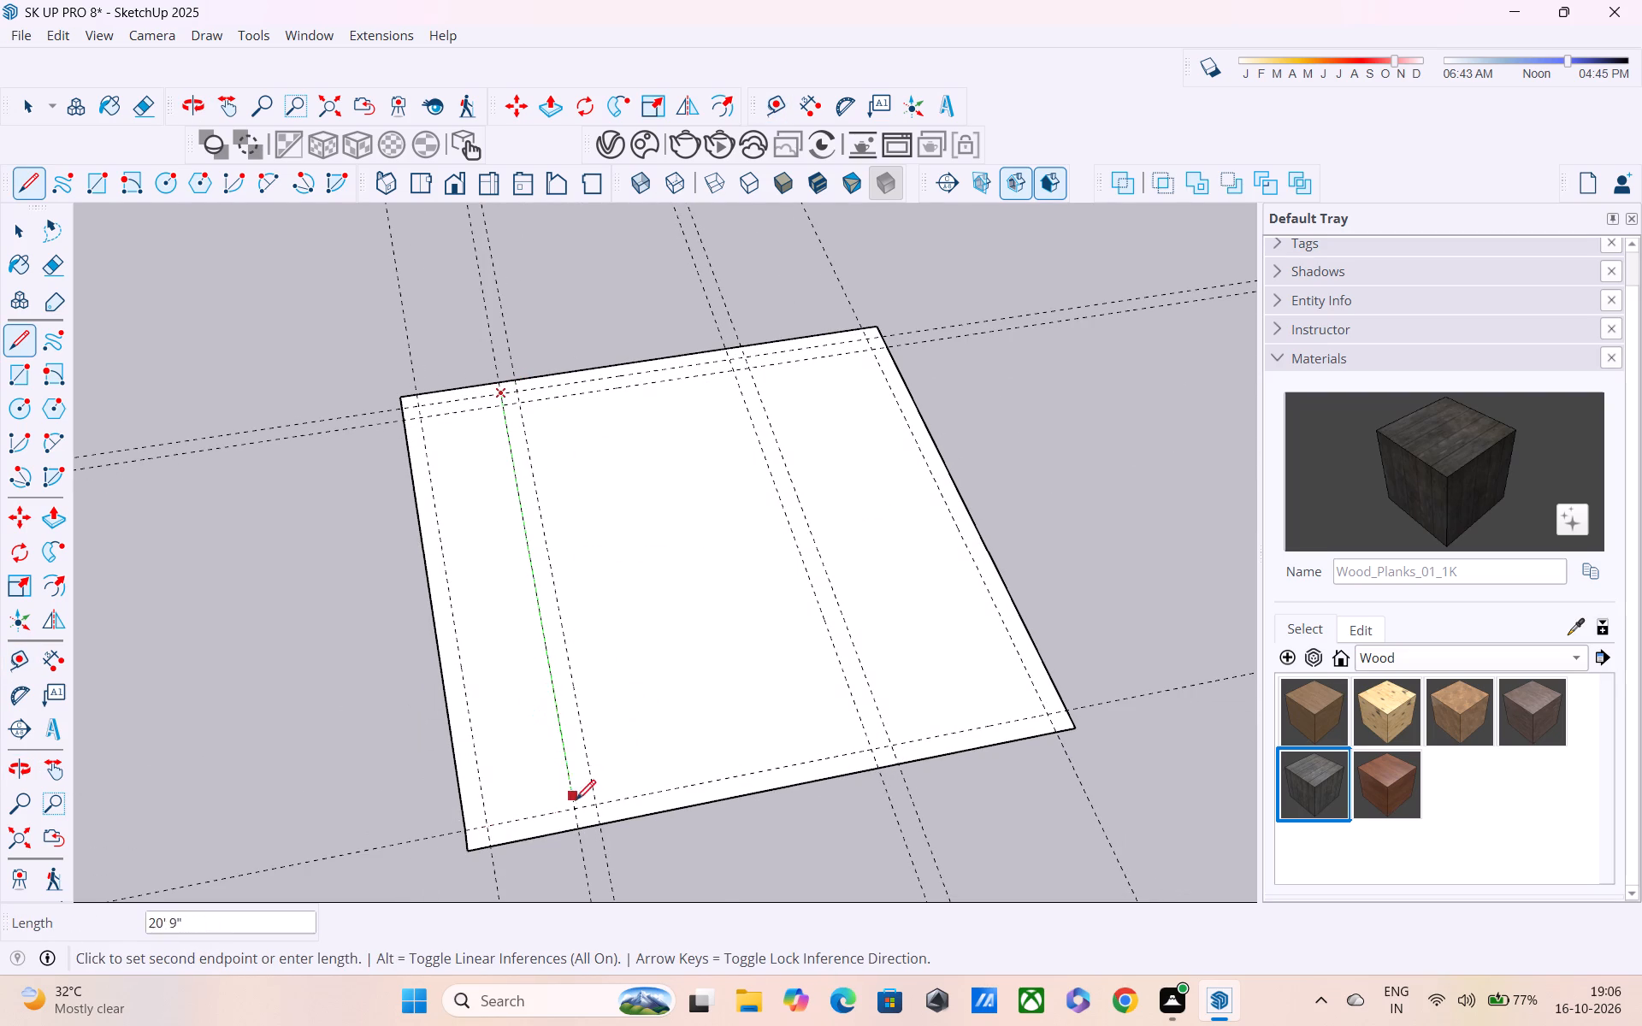
left_click(579, 812)
key("Escape")
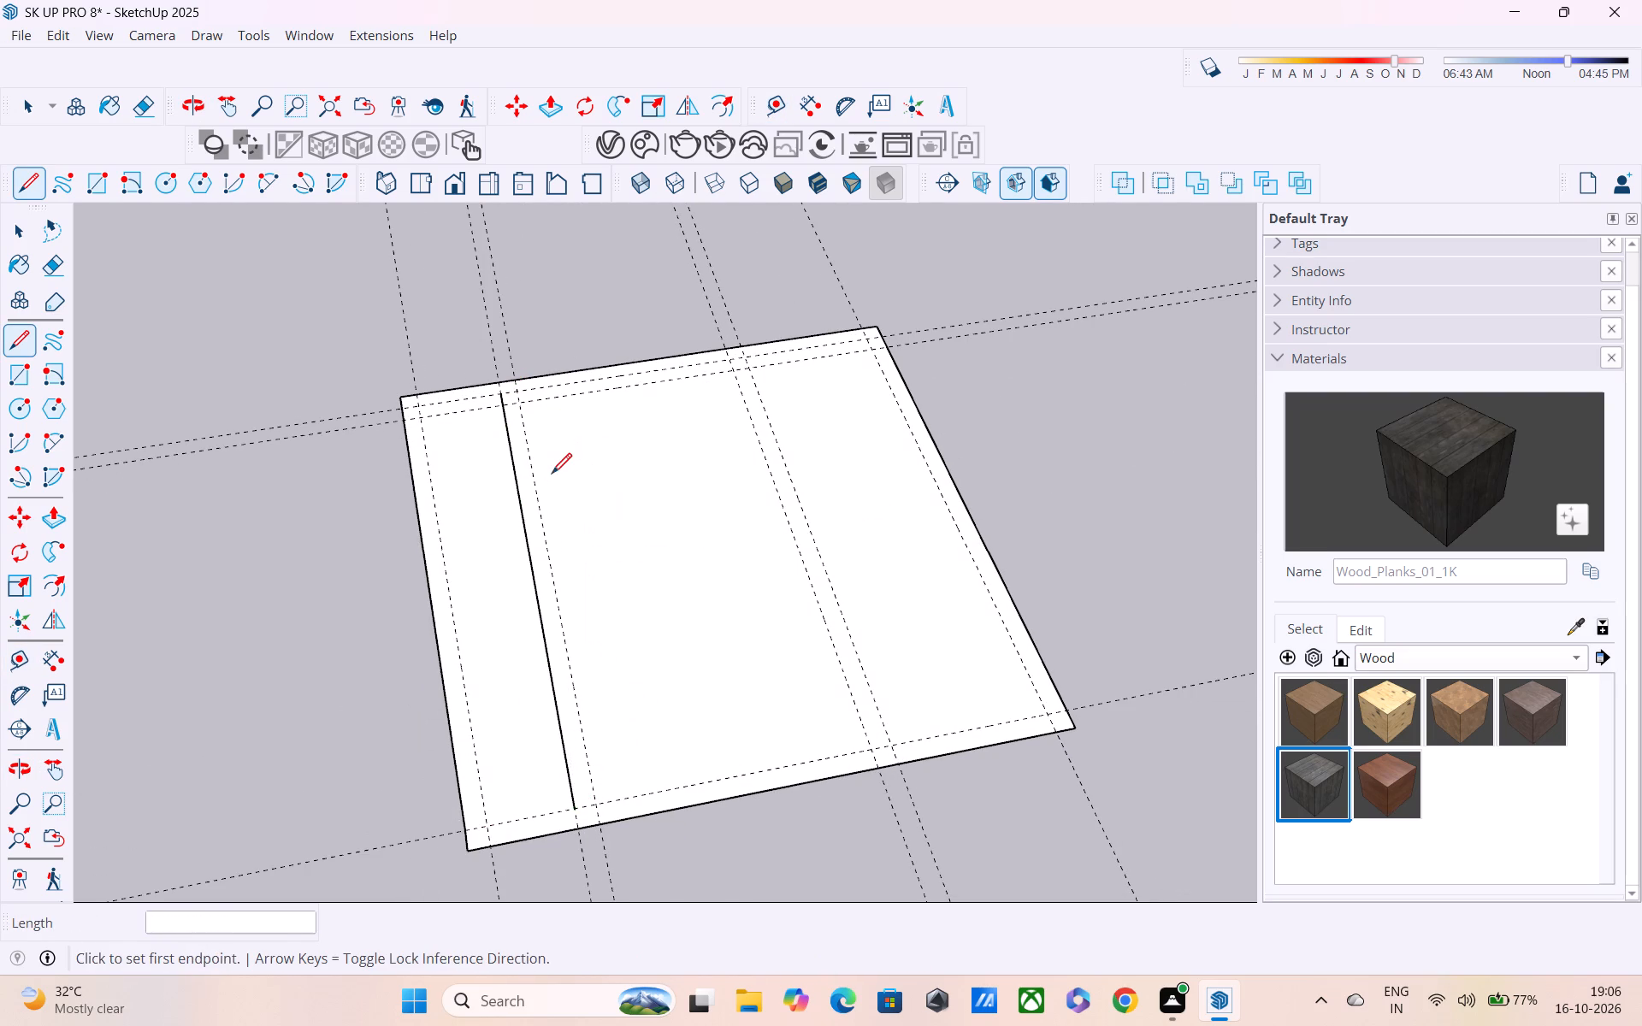
Continue the outer wall outline with a 17' 6" line along the outer back guide and a line along the far-side guide to the front.
key("l")
scroll(508, 397, "up", 2)
left_click(499, 392)
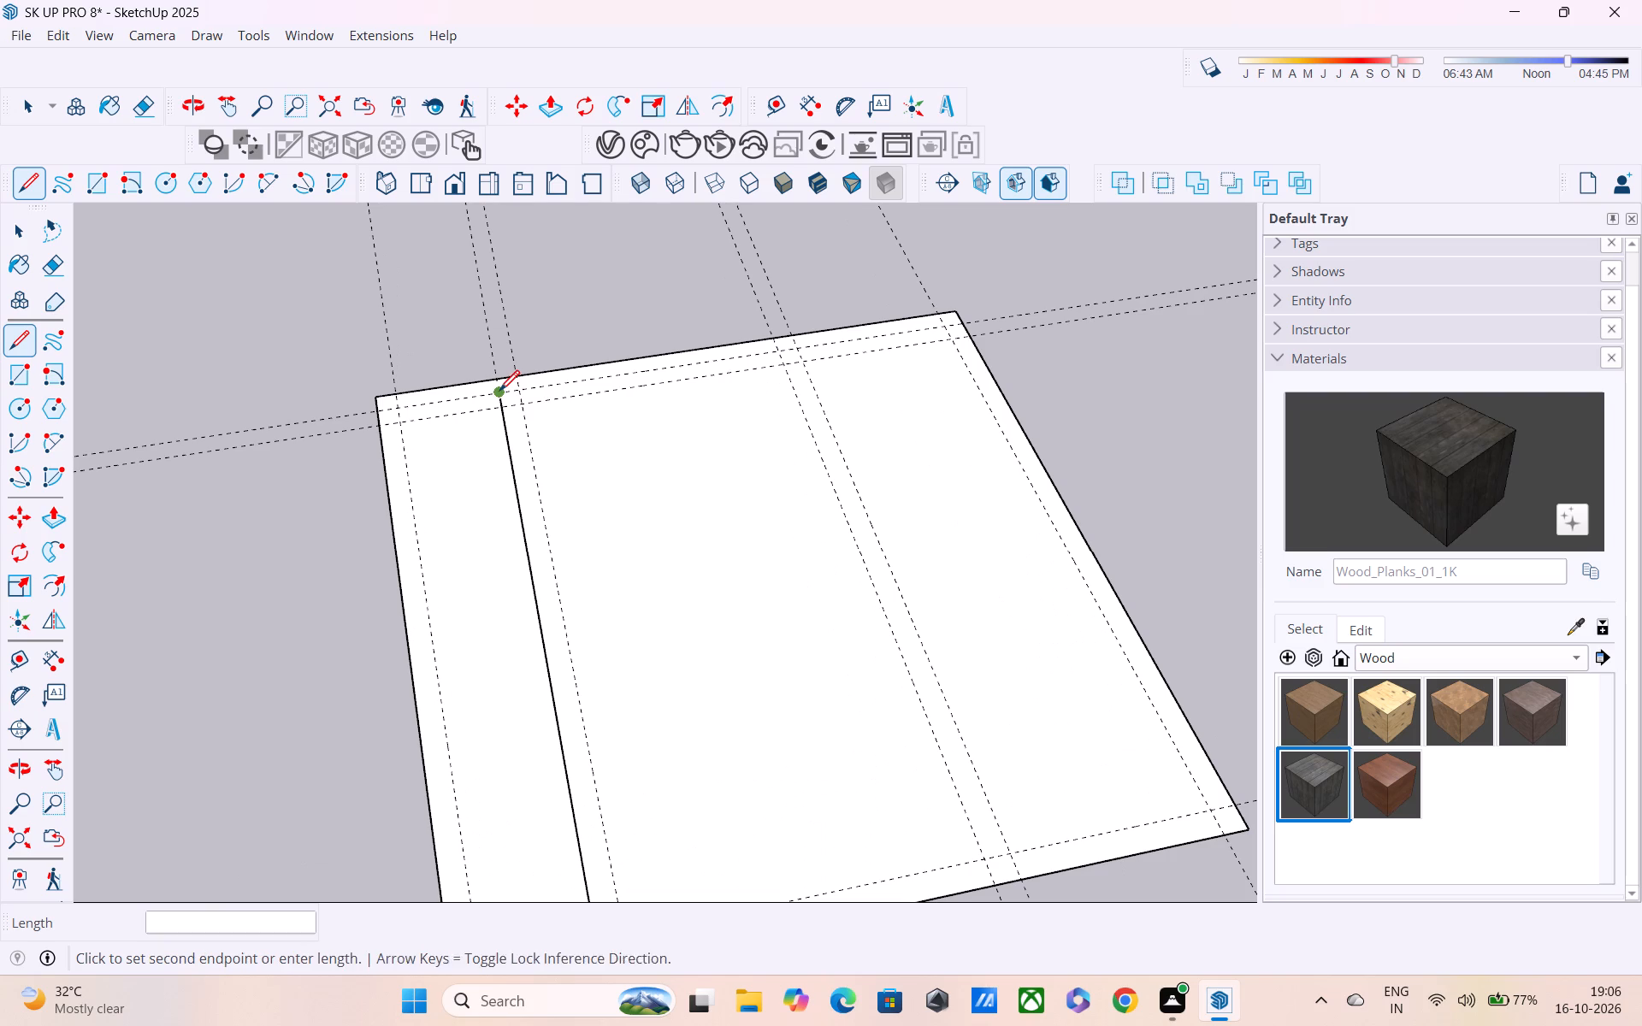
left_click(946, 329)
middle_click_drag(972, 393, 945, 394, "shift")
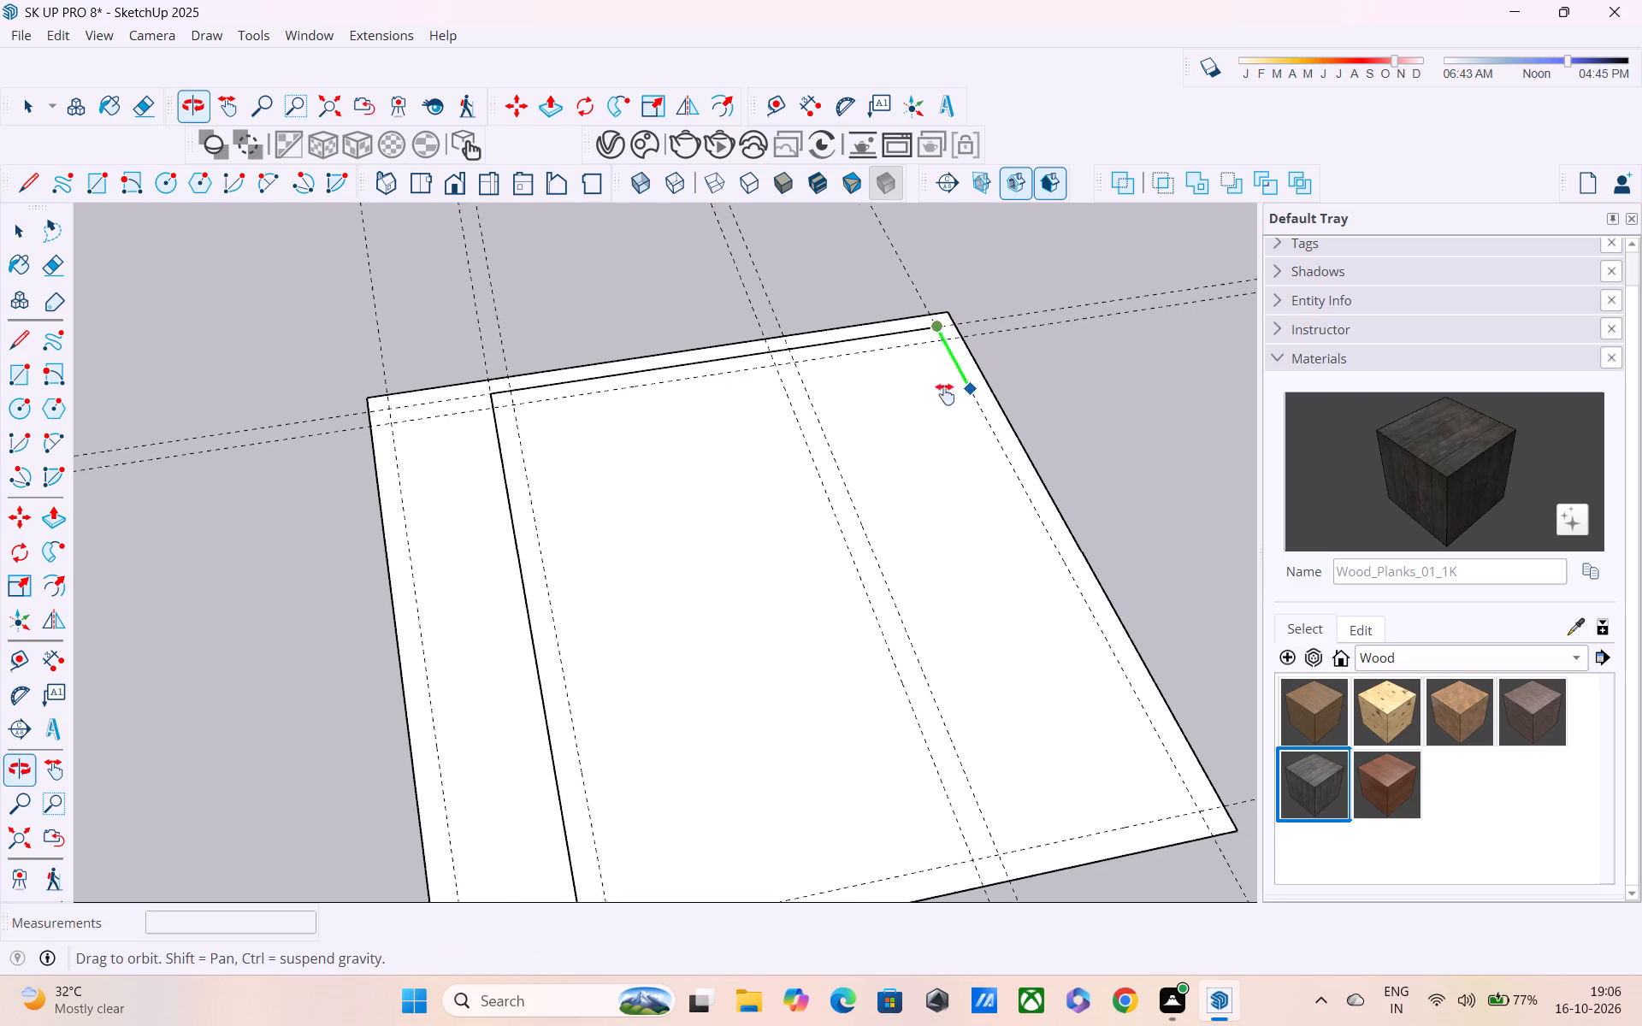
middle_click_drag(945, 394, 733, 347, "shift")
left_click(895, 742)
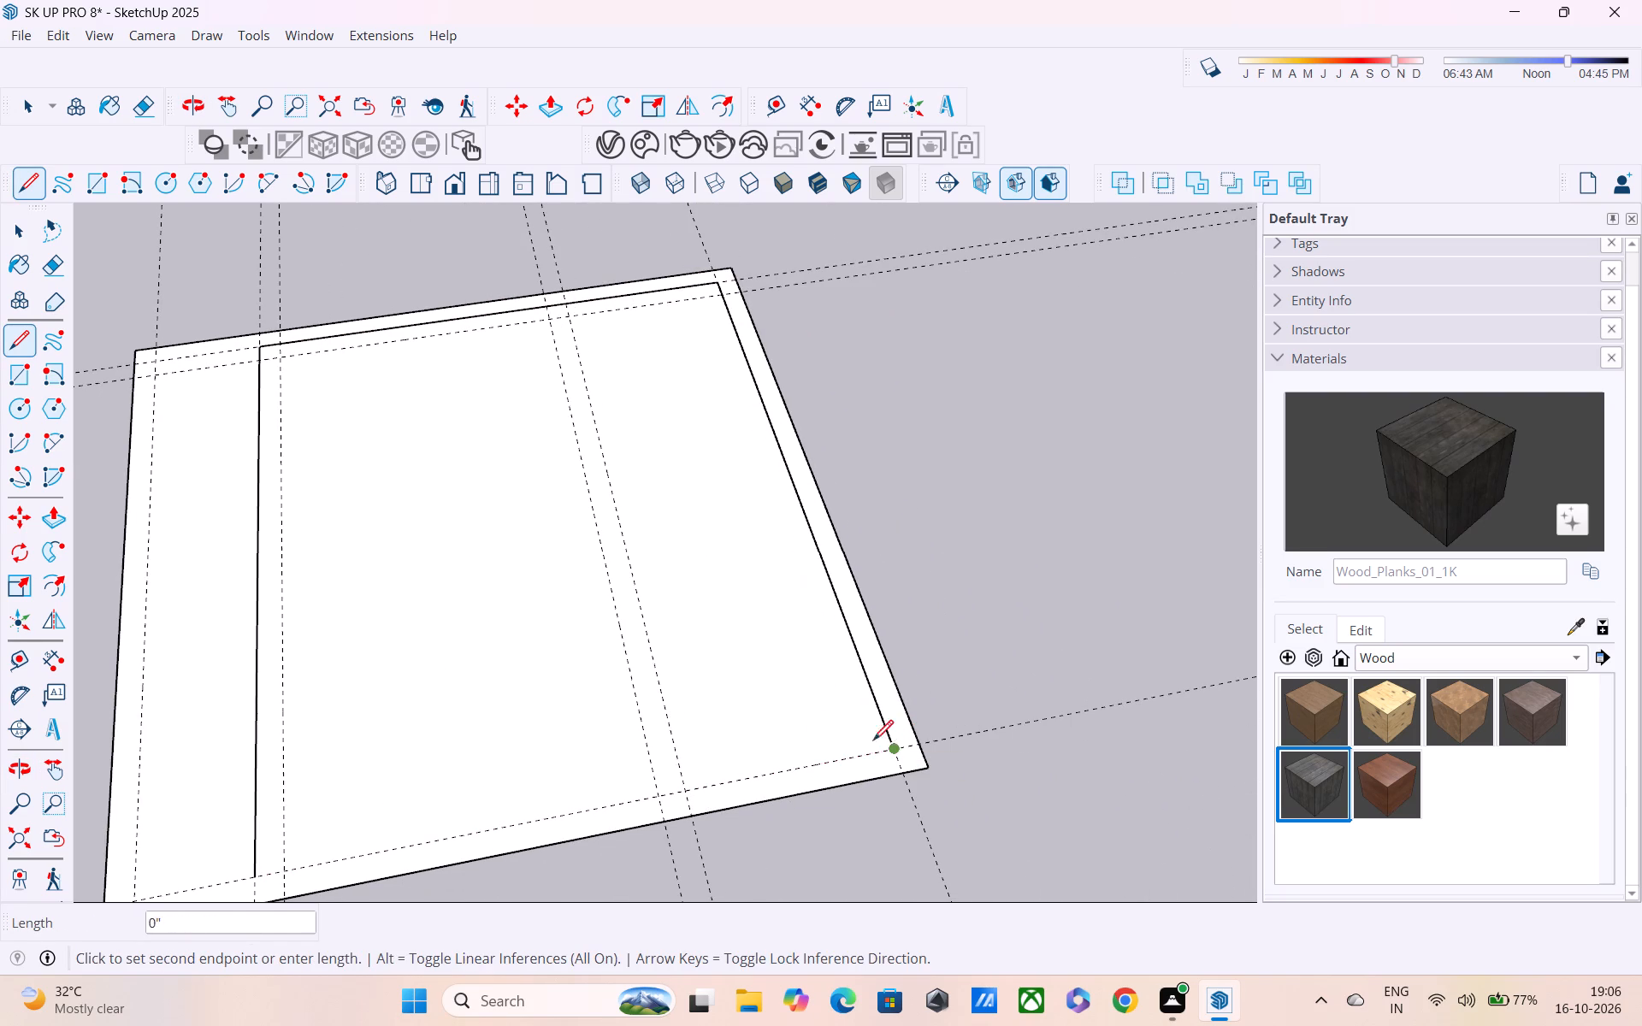
key("space")
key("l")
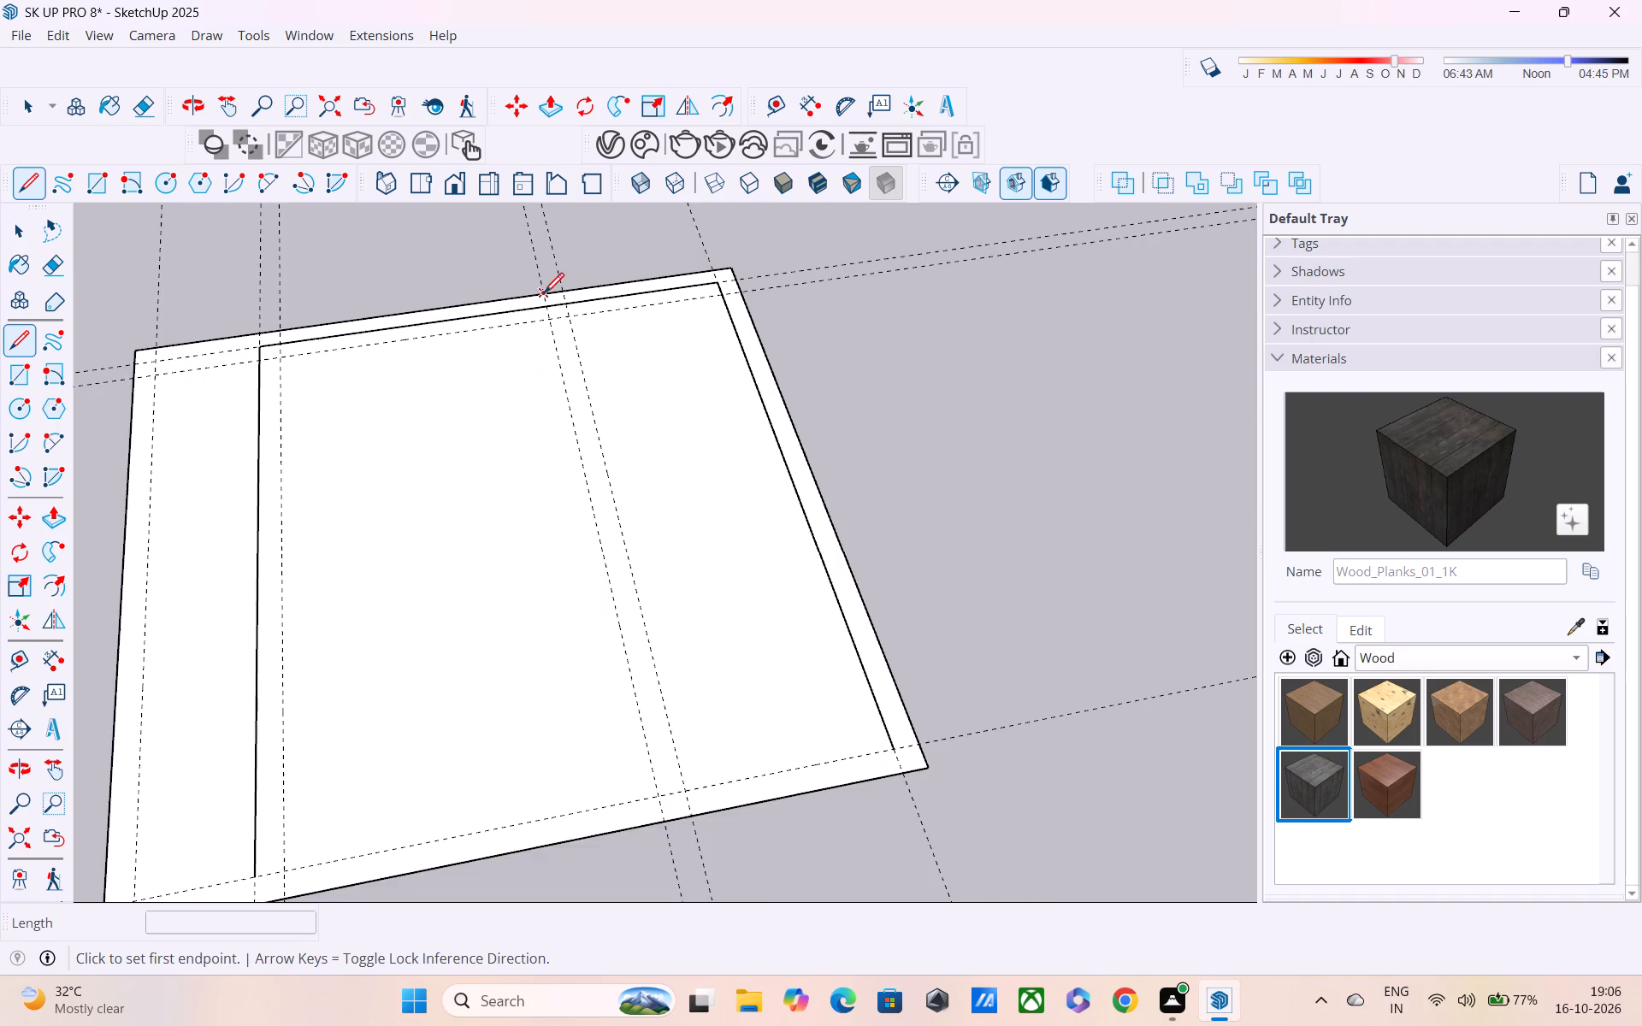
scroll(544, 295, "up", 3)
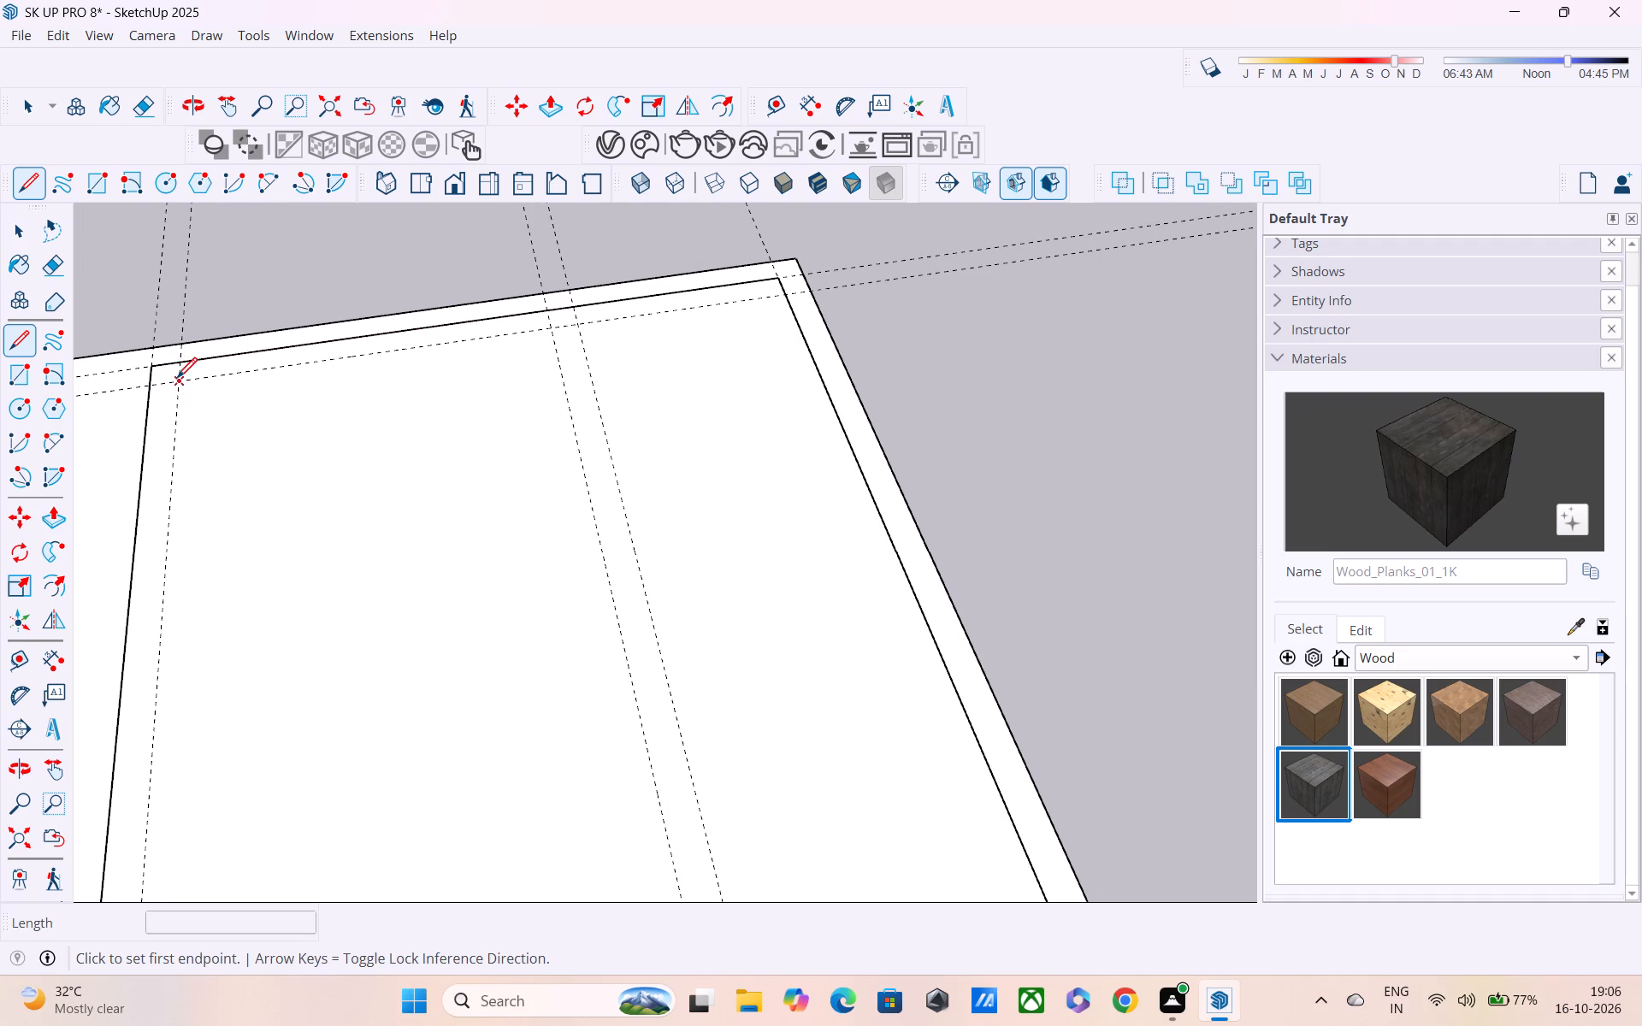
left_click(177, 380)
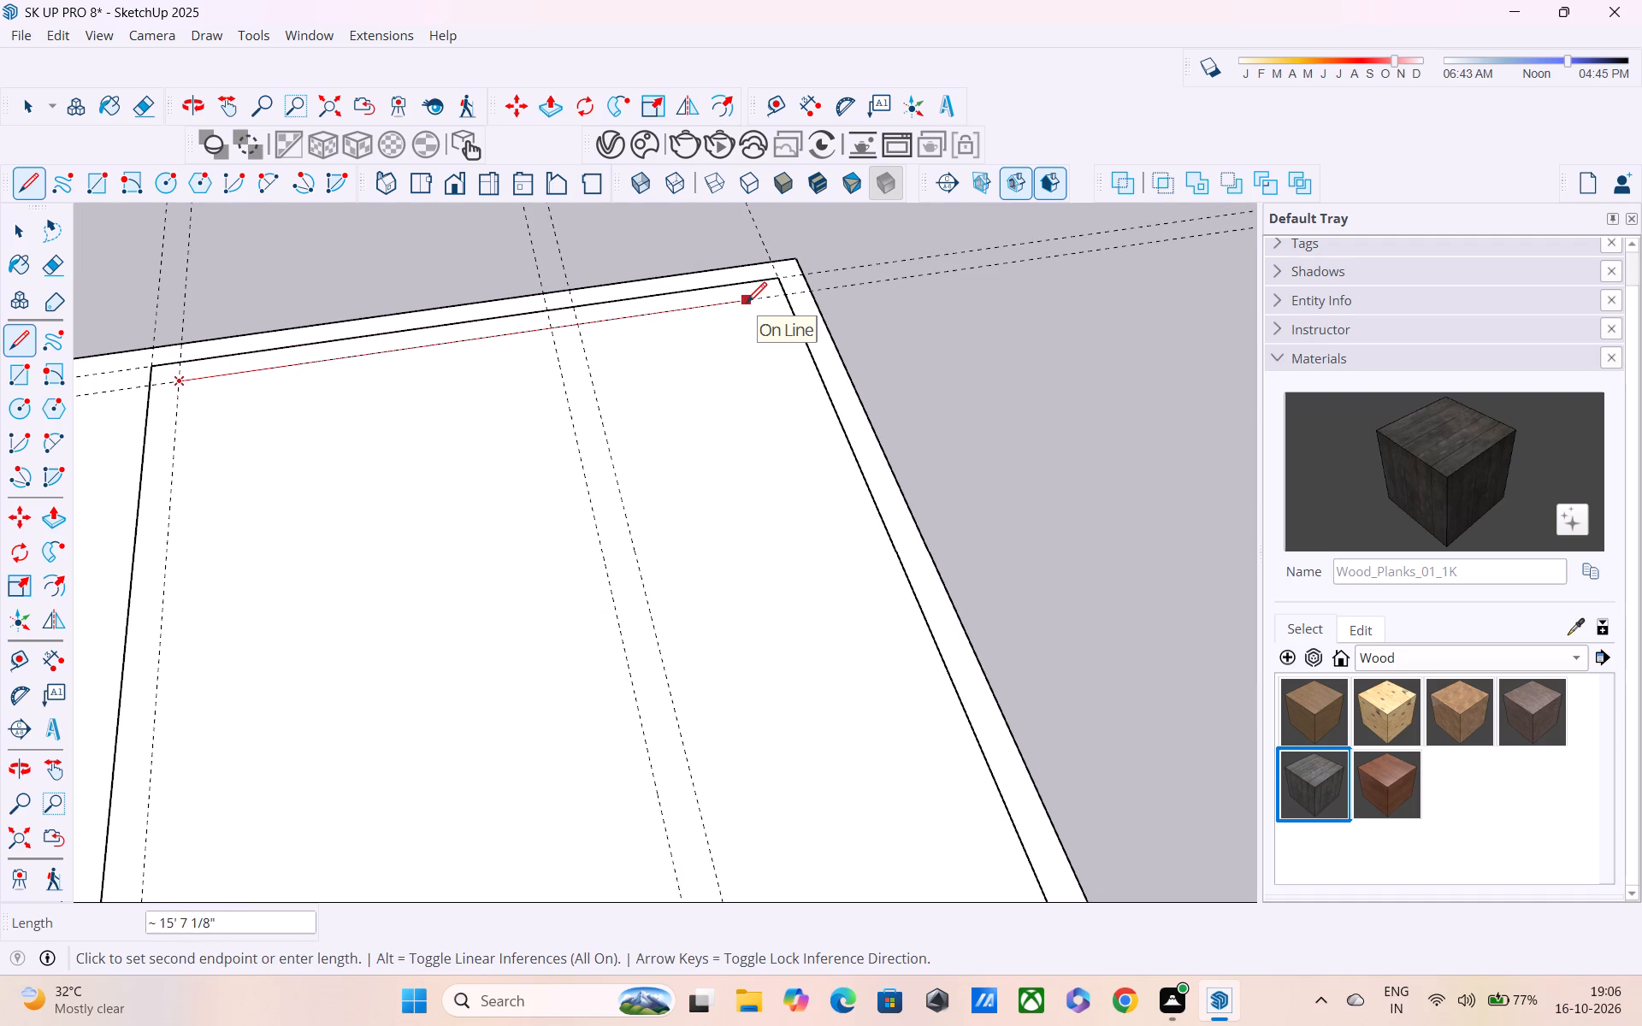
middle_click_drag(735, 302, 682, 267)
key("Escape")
Place a guide 9" inward from the far-side wall line.
key("t")
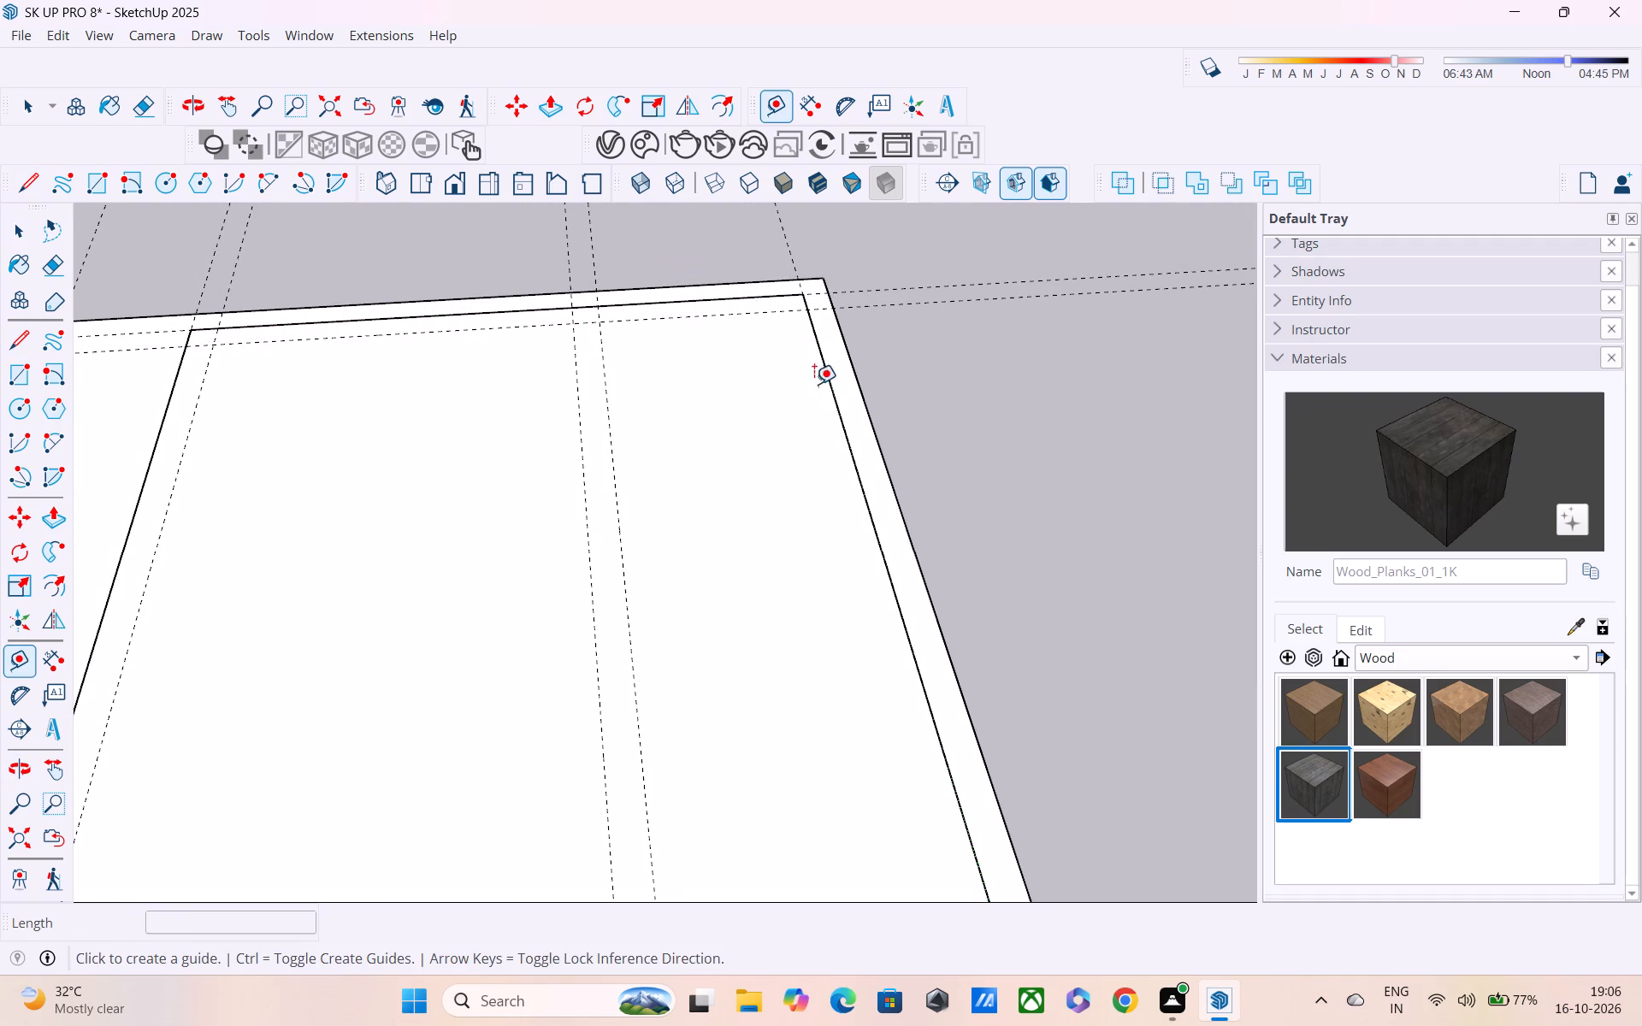
left_click(853, 468)
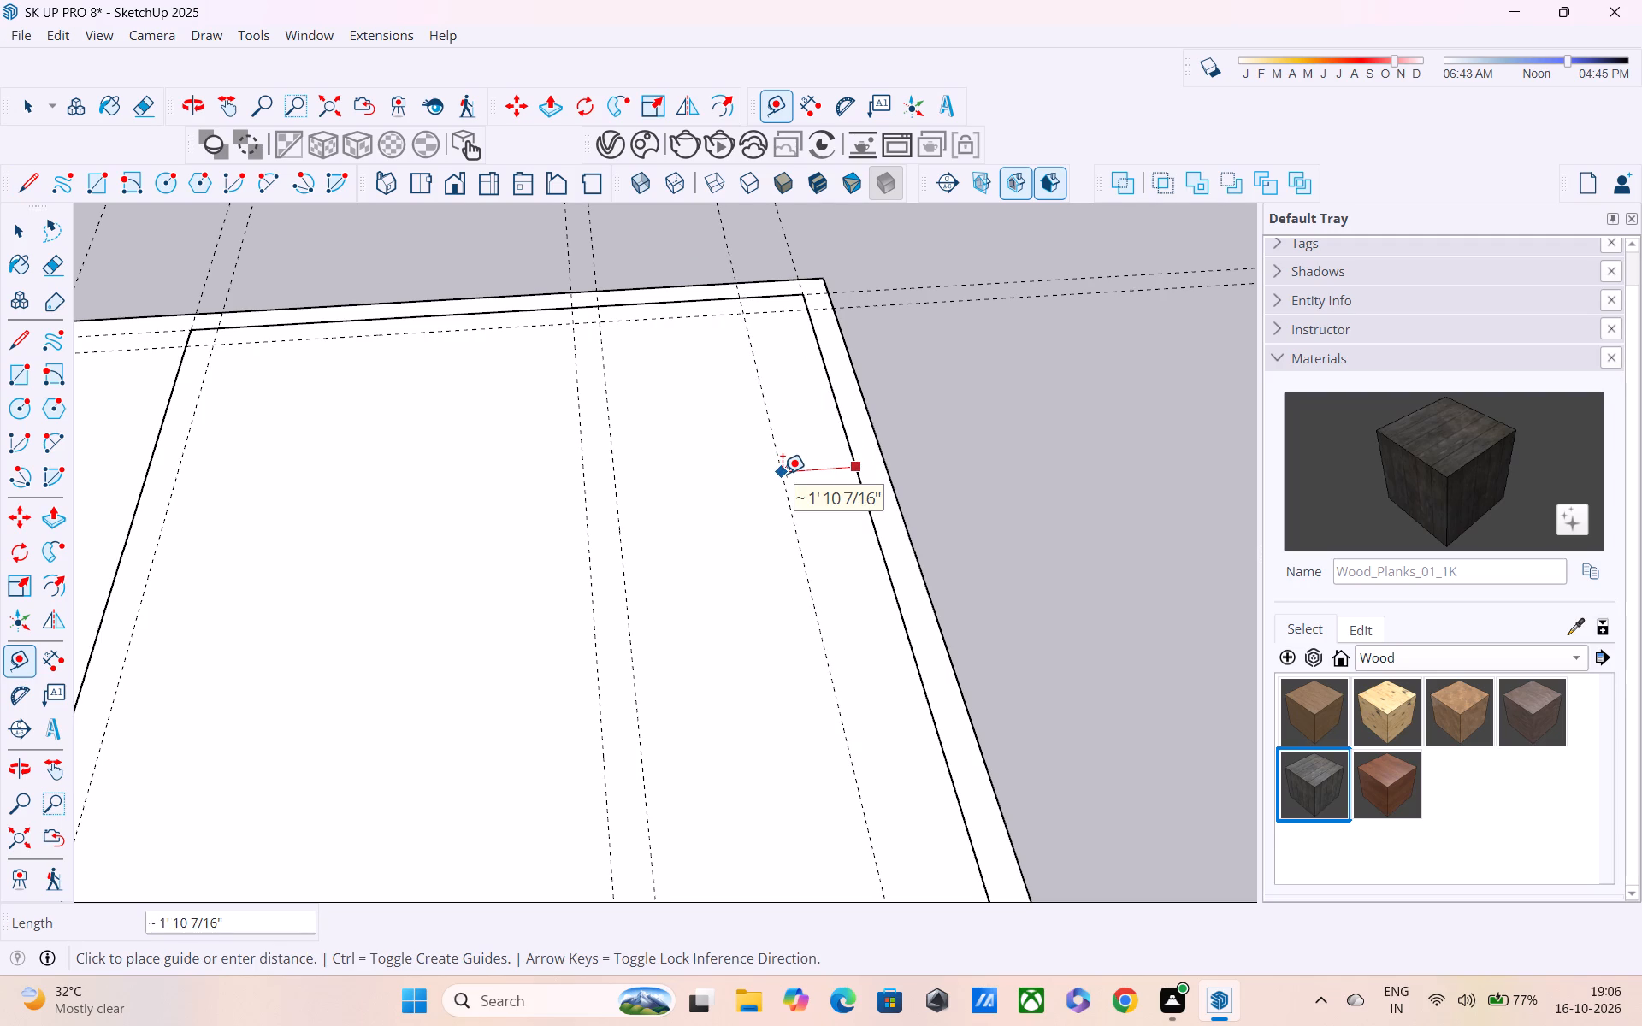
type("9\"")
key("Return")
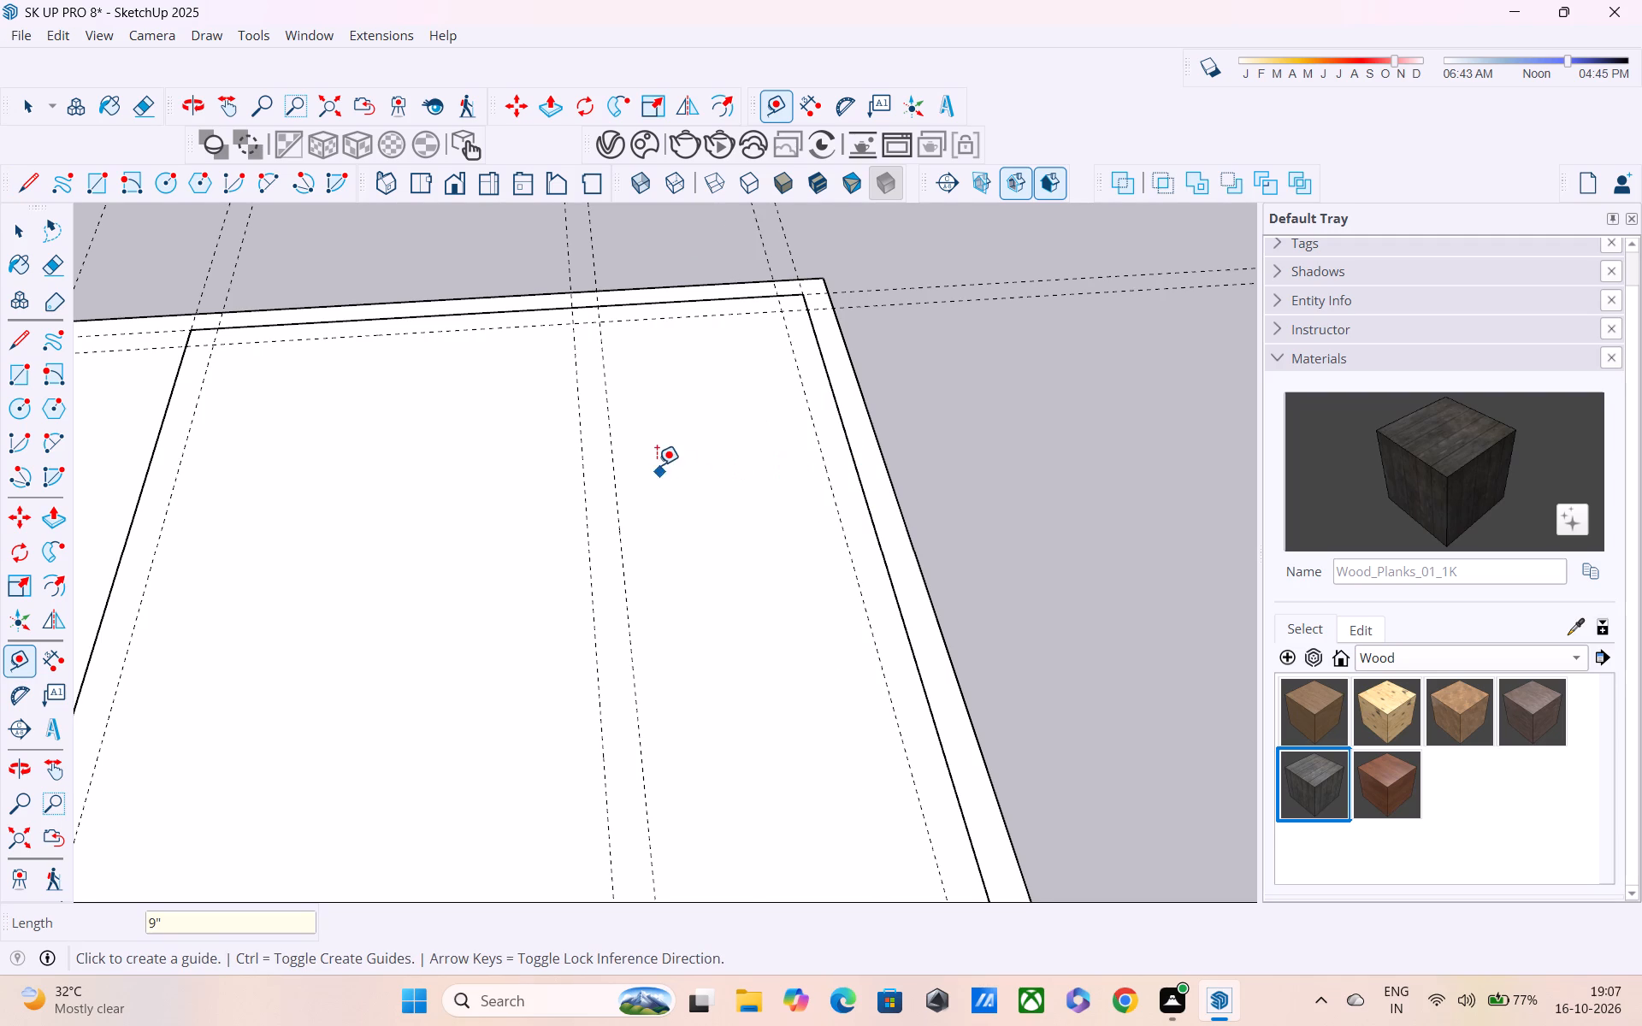
Draw the inner wall lines along the inner back guide and about 20' along the inner far-side guide, closing the wall's front end.
scroll(657, 465, "down", 2)
middle_click_drag(481, 502, 575, 506)
scroll(306, 439, "up", 3)
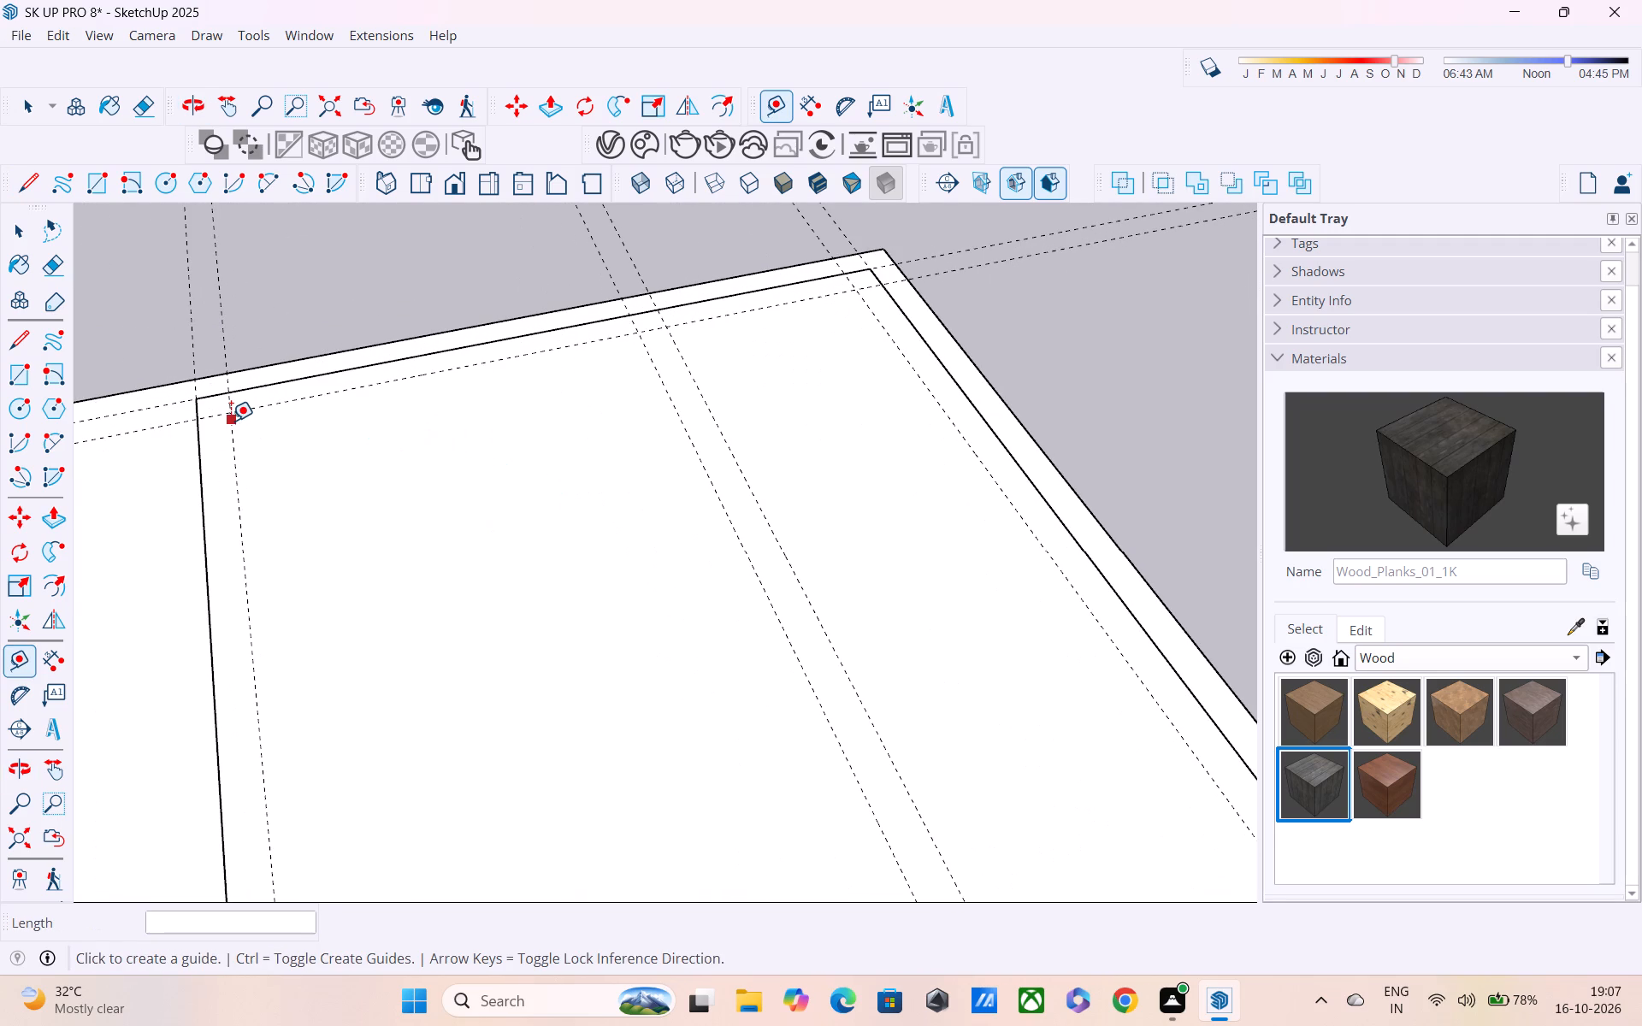
key("l")
left_click(228, 416)
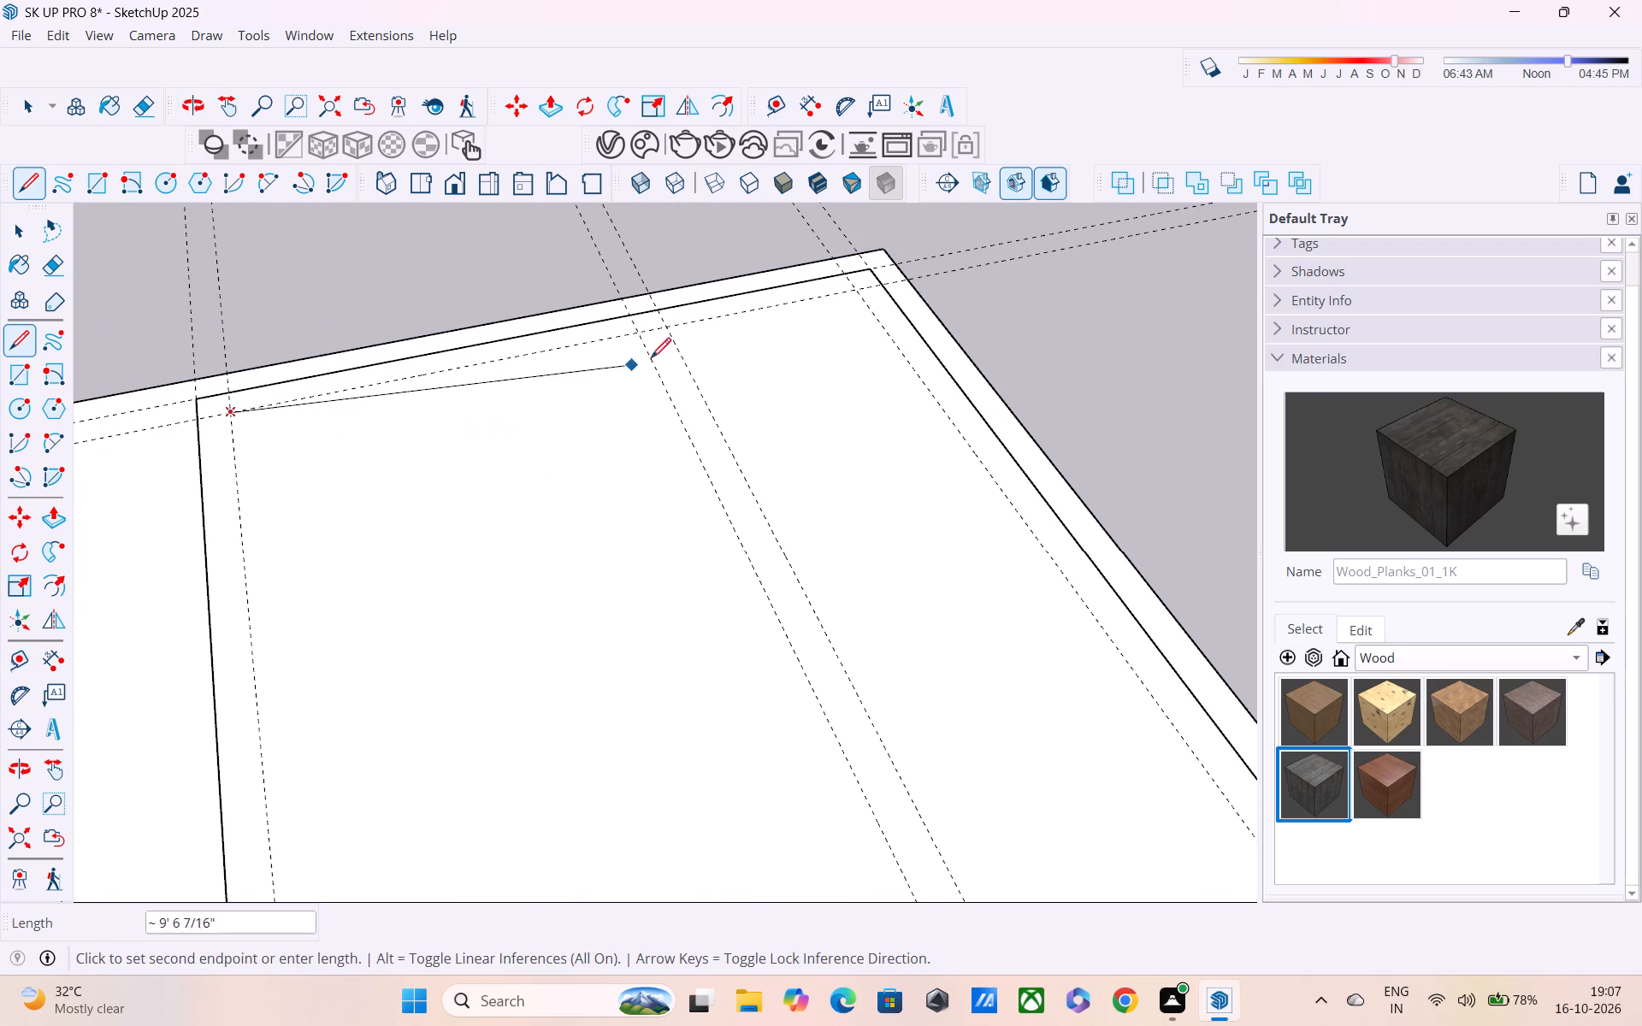
left_click(856, 289)
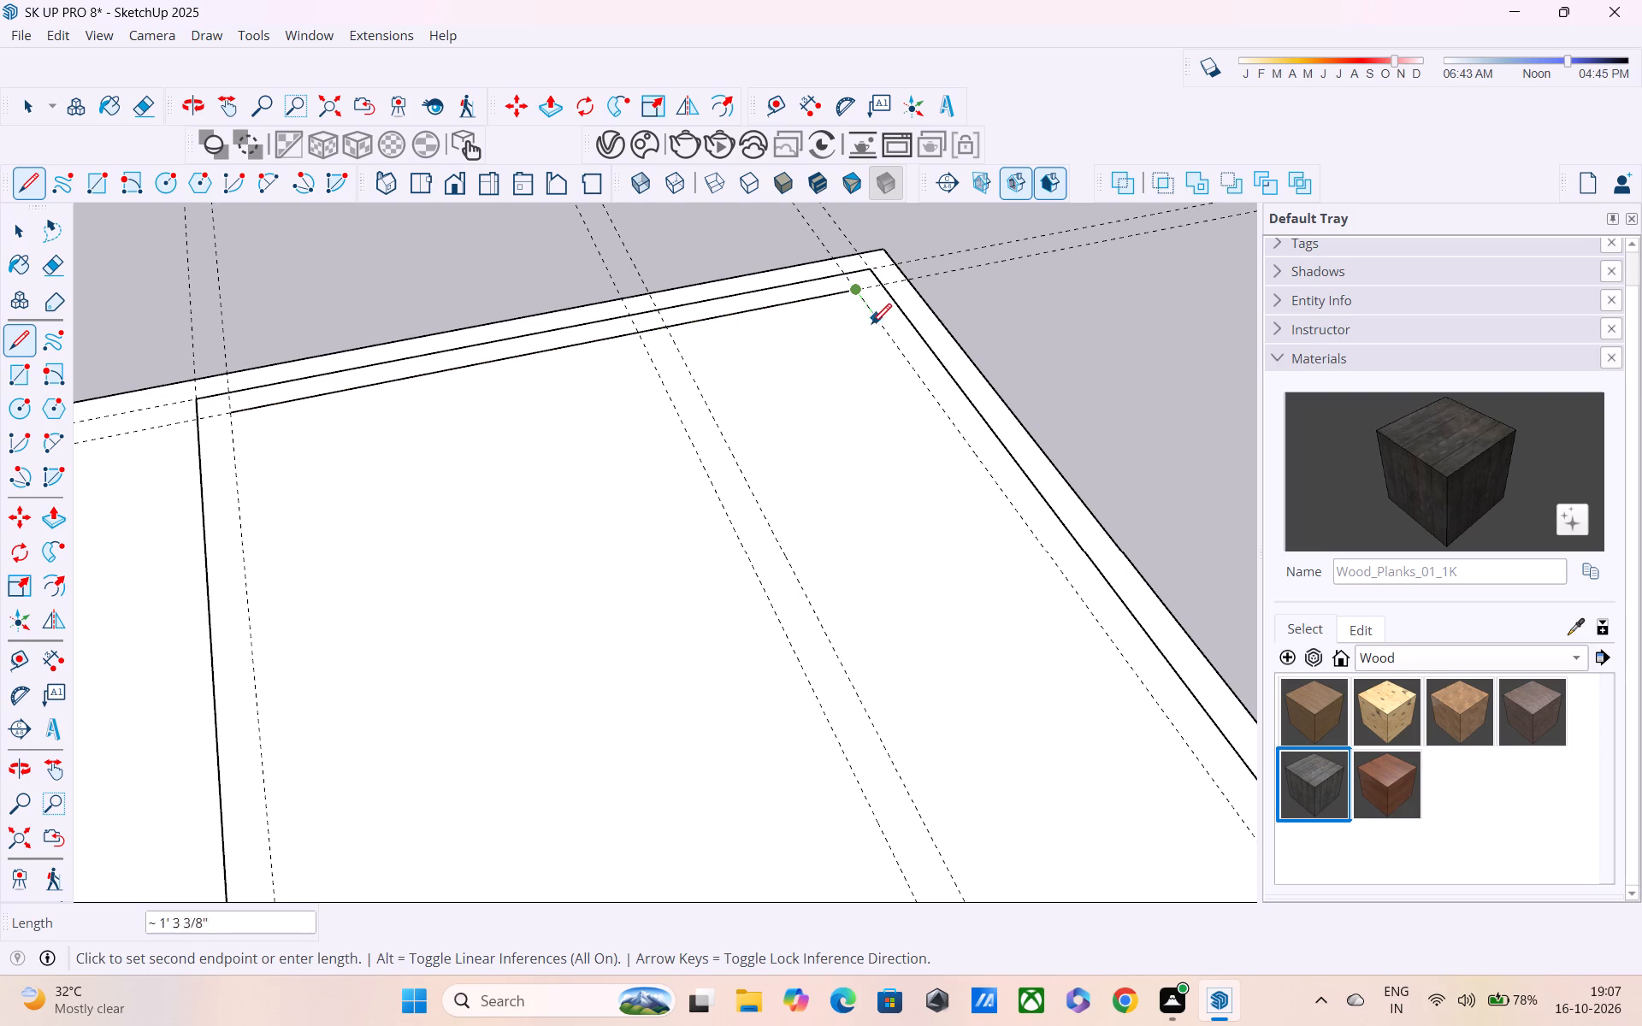
middle_click_drag(872, 333, 758, 280, "shift")
scroll(774, 314, "down", 5)
middle_click_drag(855, 410, 762, 362, "shift")
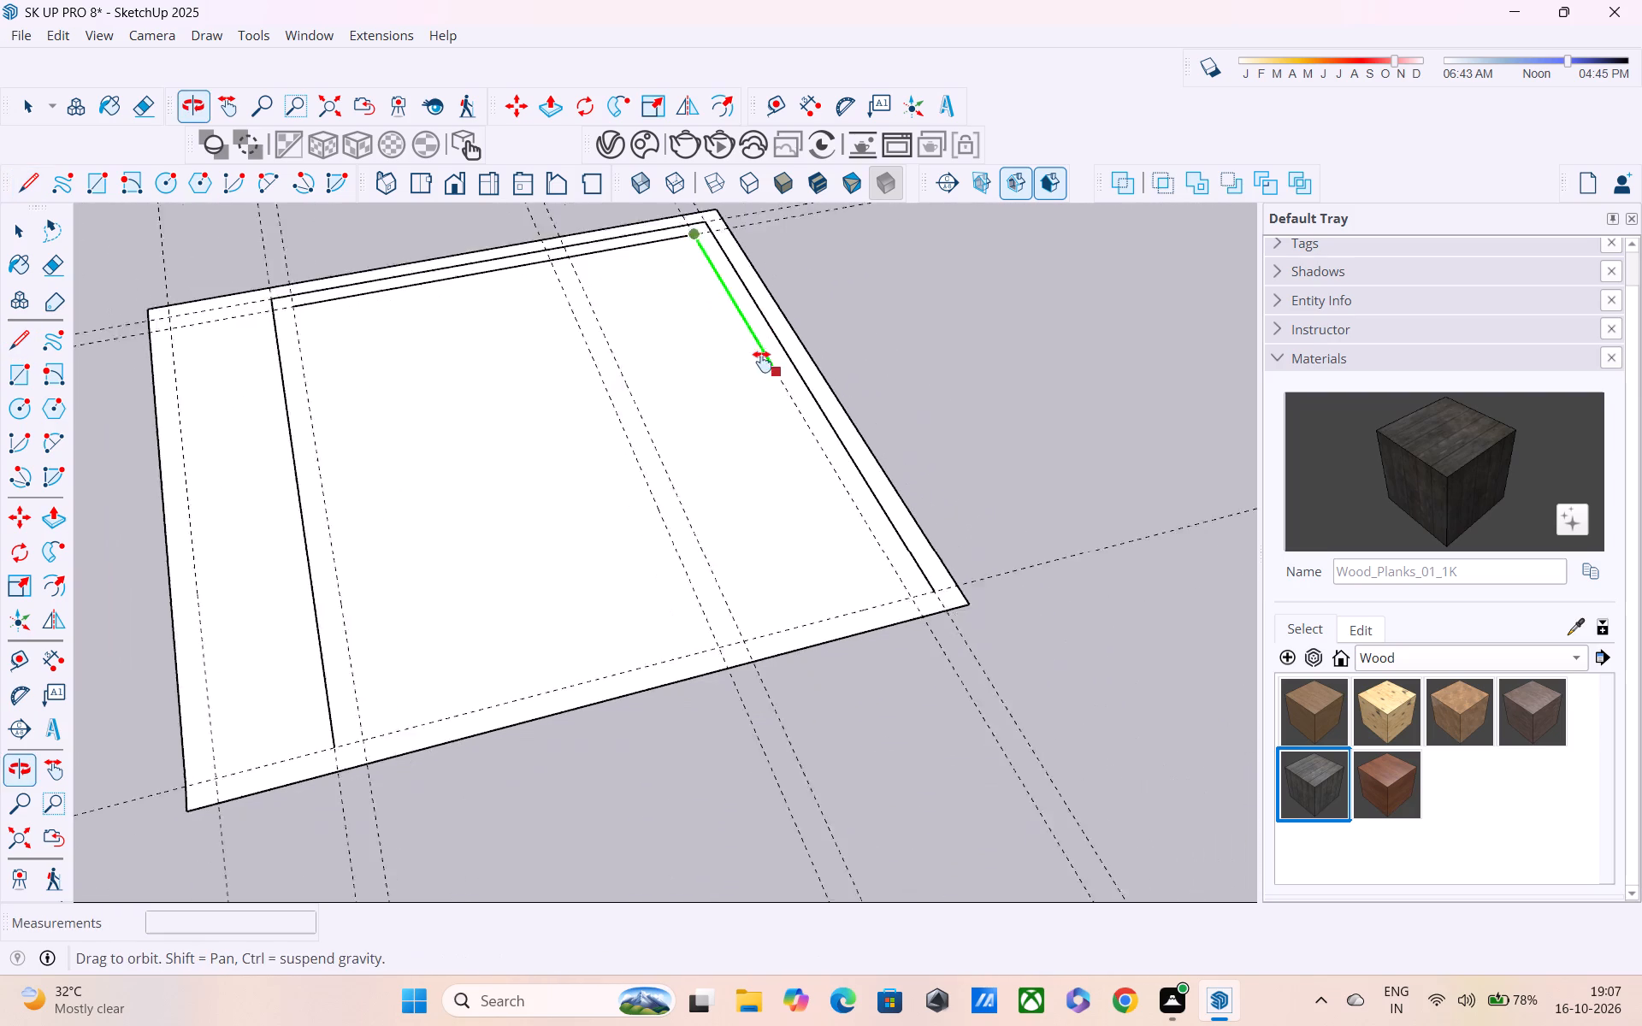
middle_click_drag(762, 362, 706, 328, "shift")
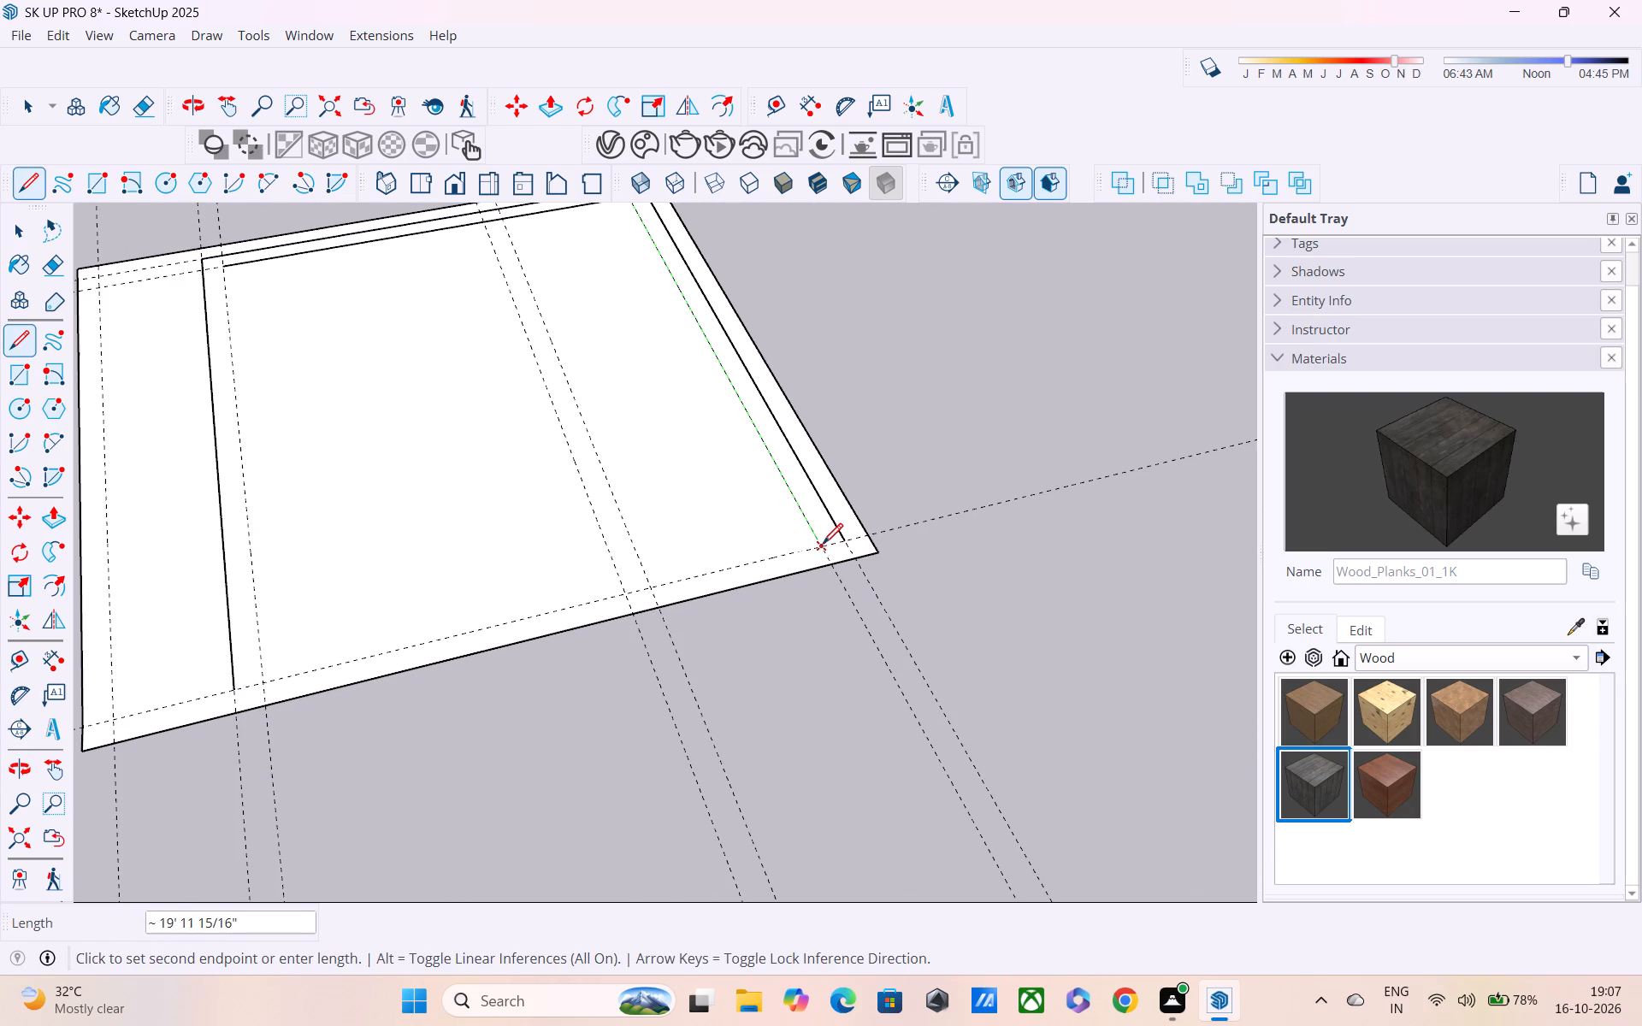
left_click(823, 549)
left_click(843, 546)
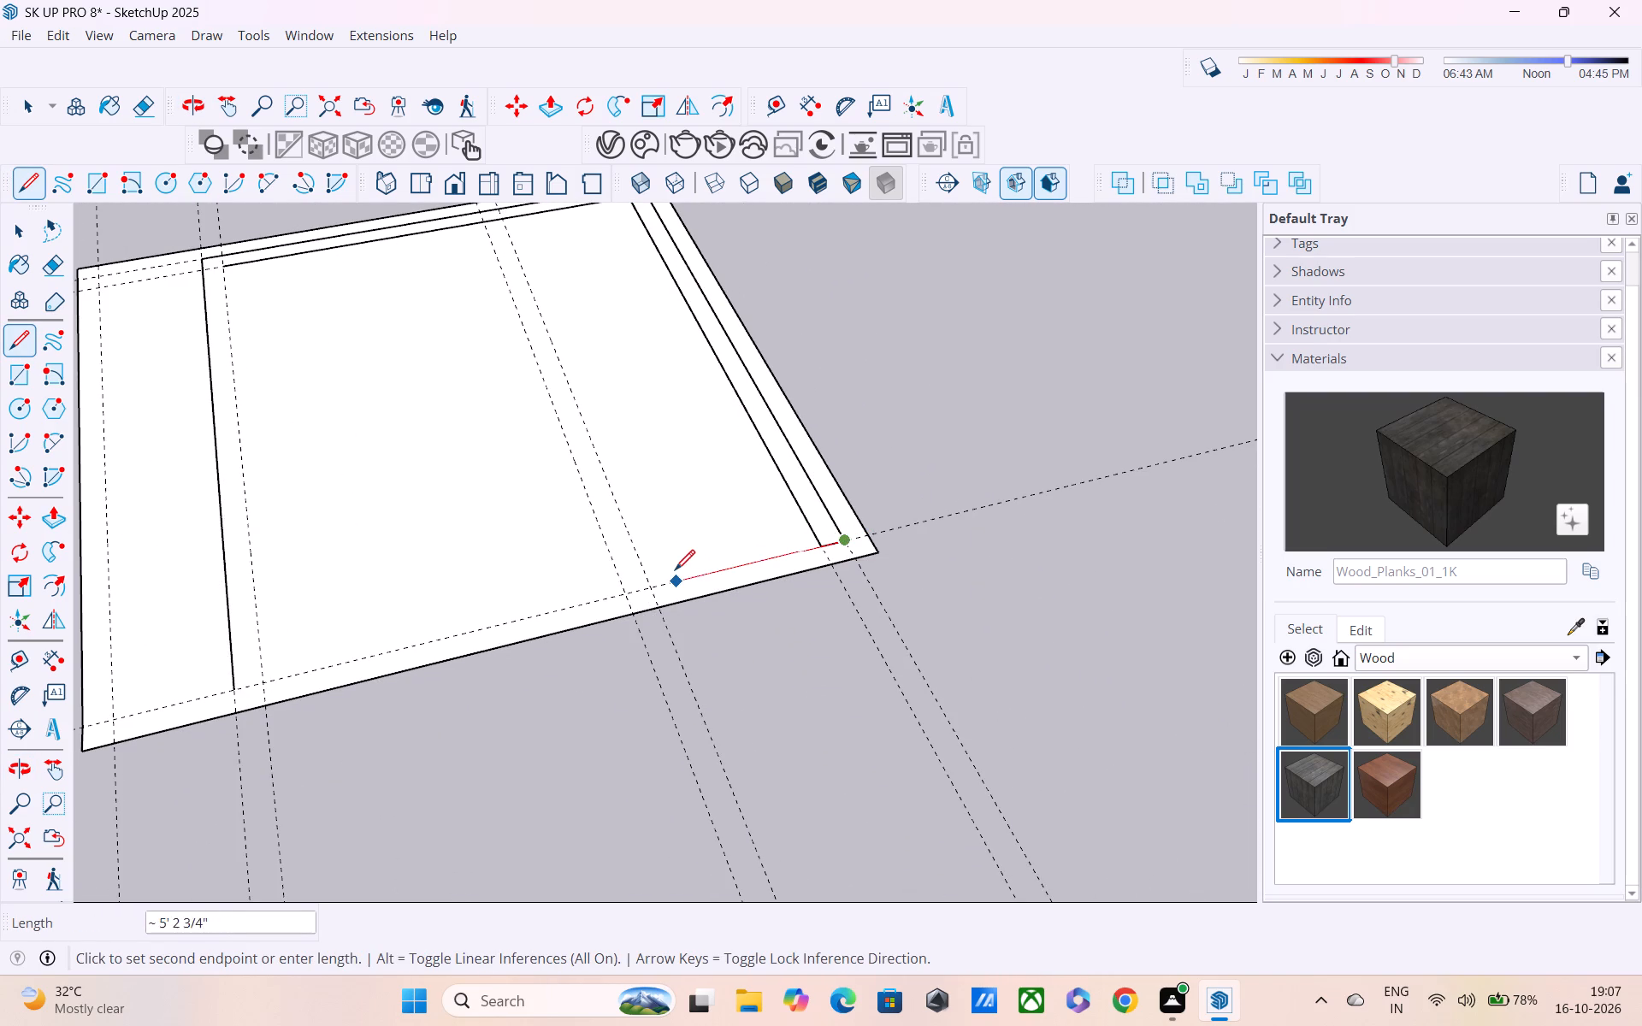
key("space")
Draw the partition wall's front end on the front guide and its first long side along the middle guide to the inner back wall line.
type("l")
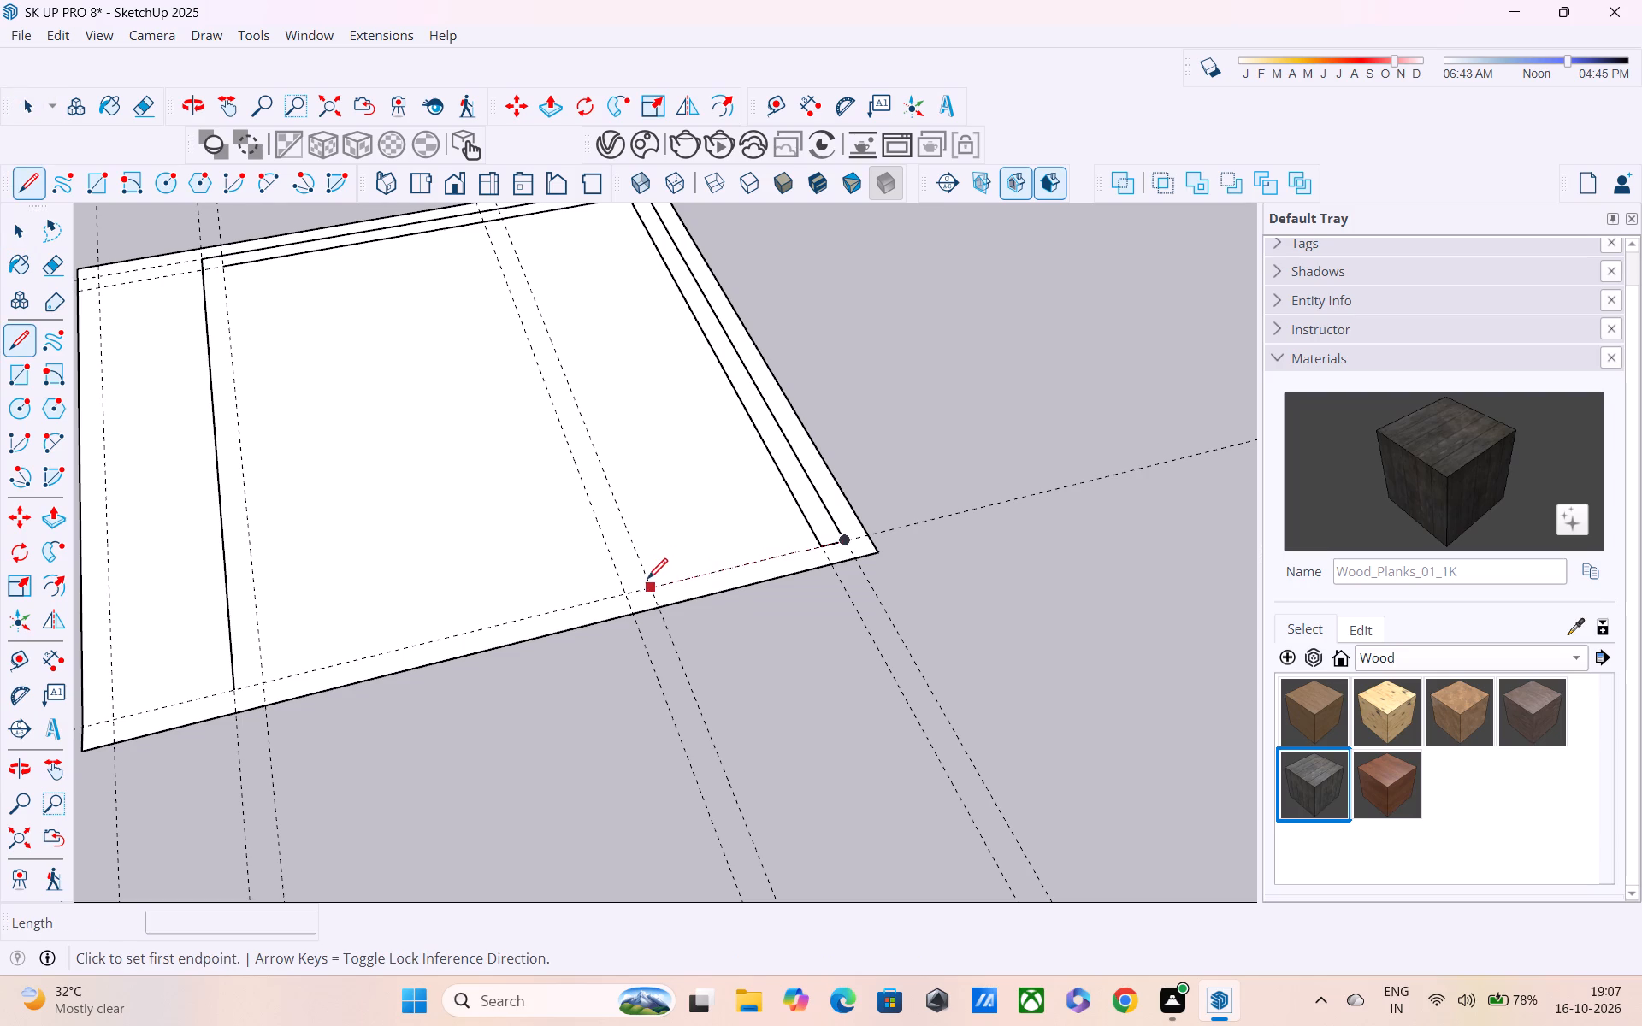
left_click(647, 581)
left_click(617, 589)
middle_click_drag(600, 491, 617, 566)
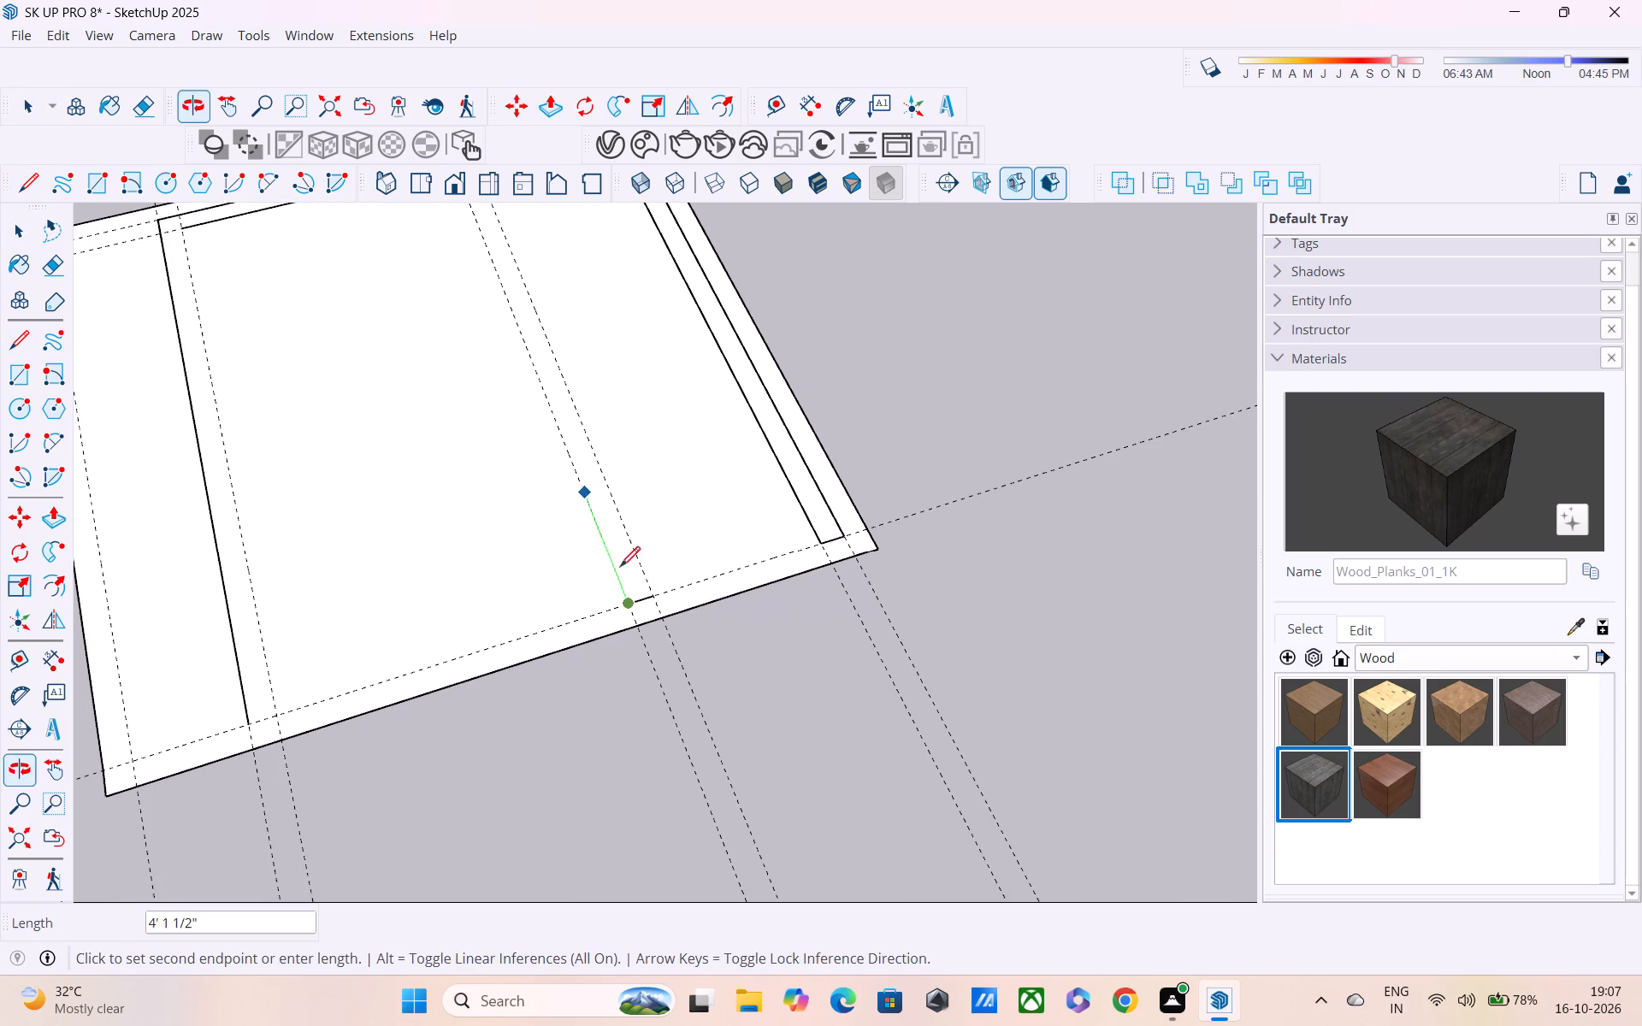
scroll(635, 587, "up", 18)
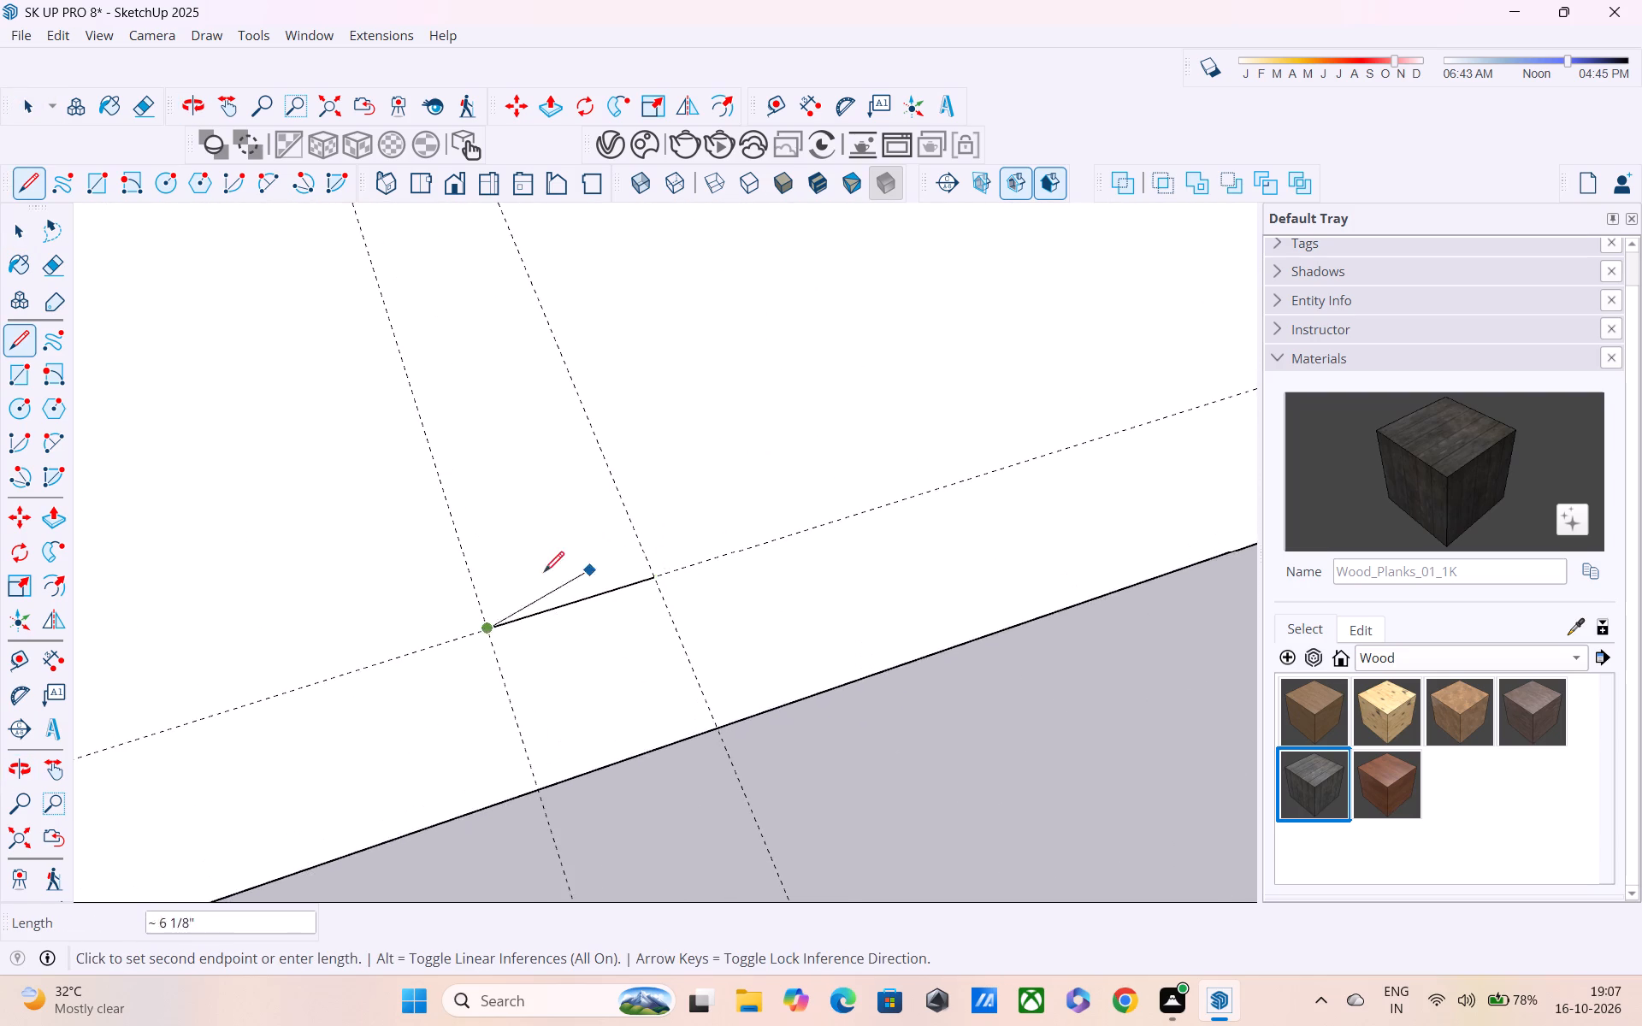
scroll(517, 574, "up", 3)
middle_click_drag(464, 526, 637, 754, "shift")
scroll(637, 754, "up", 1, "shift")
scroll(615, 673, "down", 8)
middle_click_drag(574, 579, 733, 787, "shift")
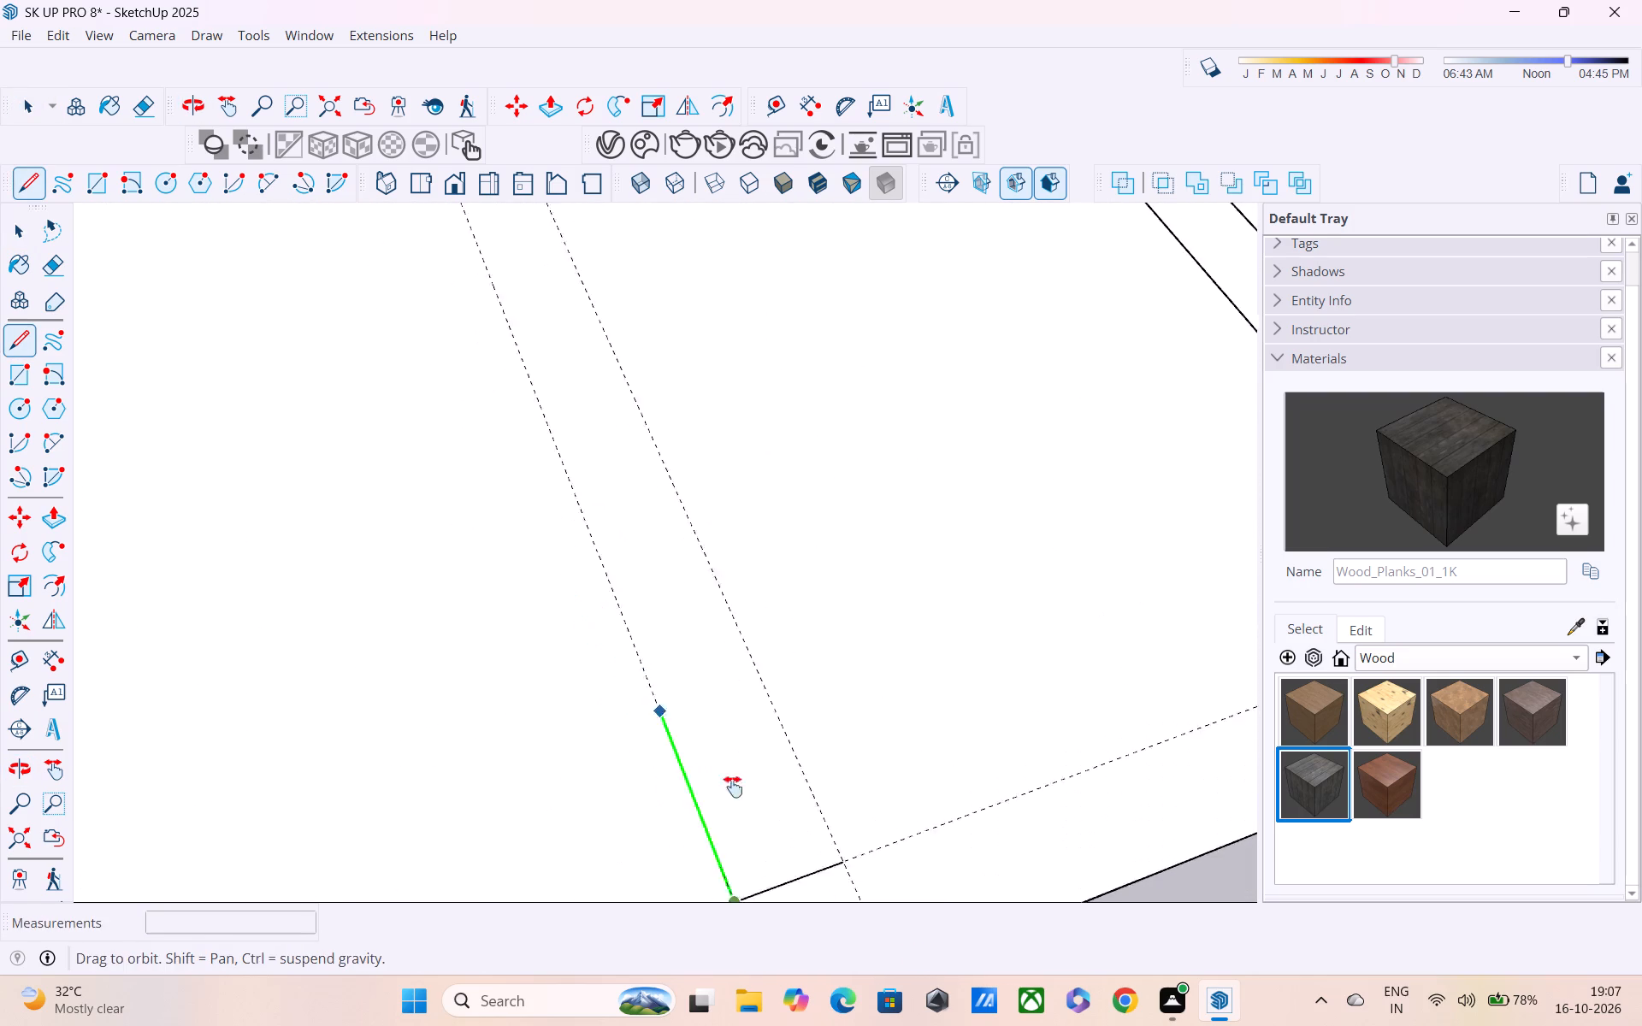
middle_click_drag(733, 787, 1031, 1023, "shift")
scroll(830, 669, "down", 6)
middle_click_drag(769, 558, 1165, 1025)
scroll(1165, 1025, "up", 1, "shift")
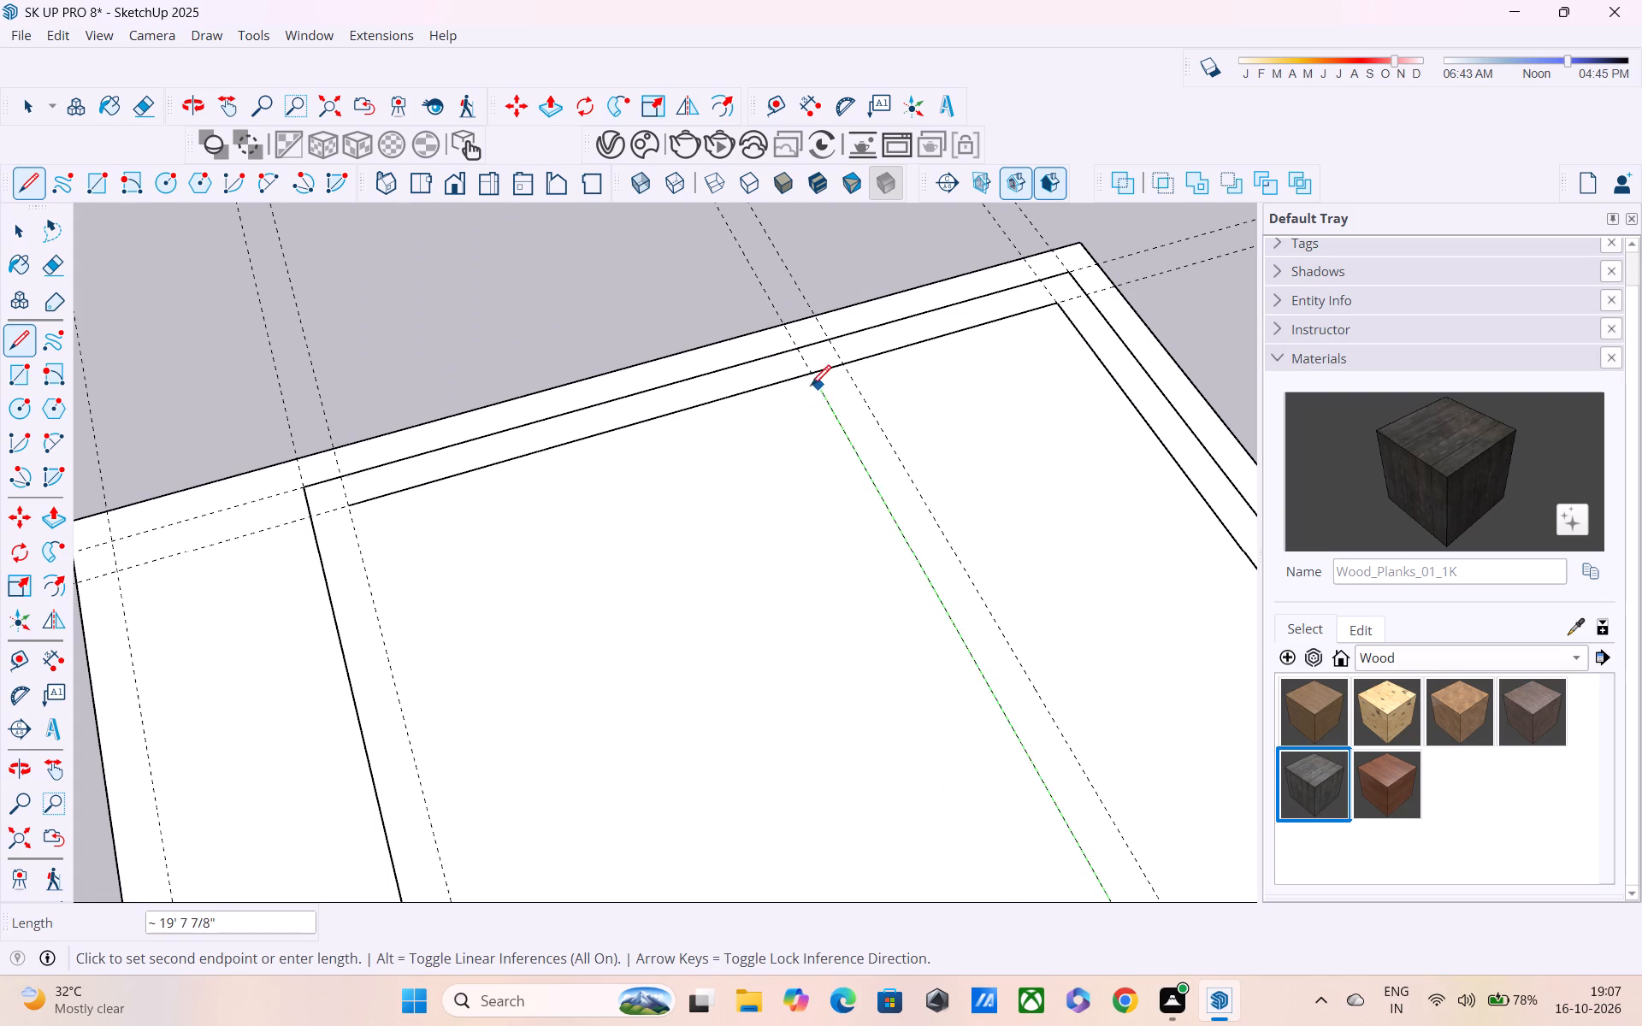
left_click(809, 380)
left_click(846, 368)
middle_click_drag(869, 451, 805, 419, "shift")
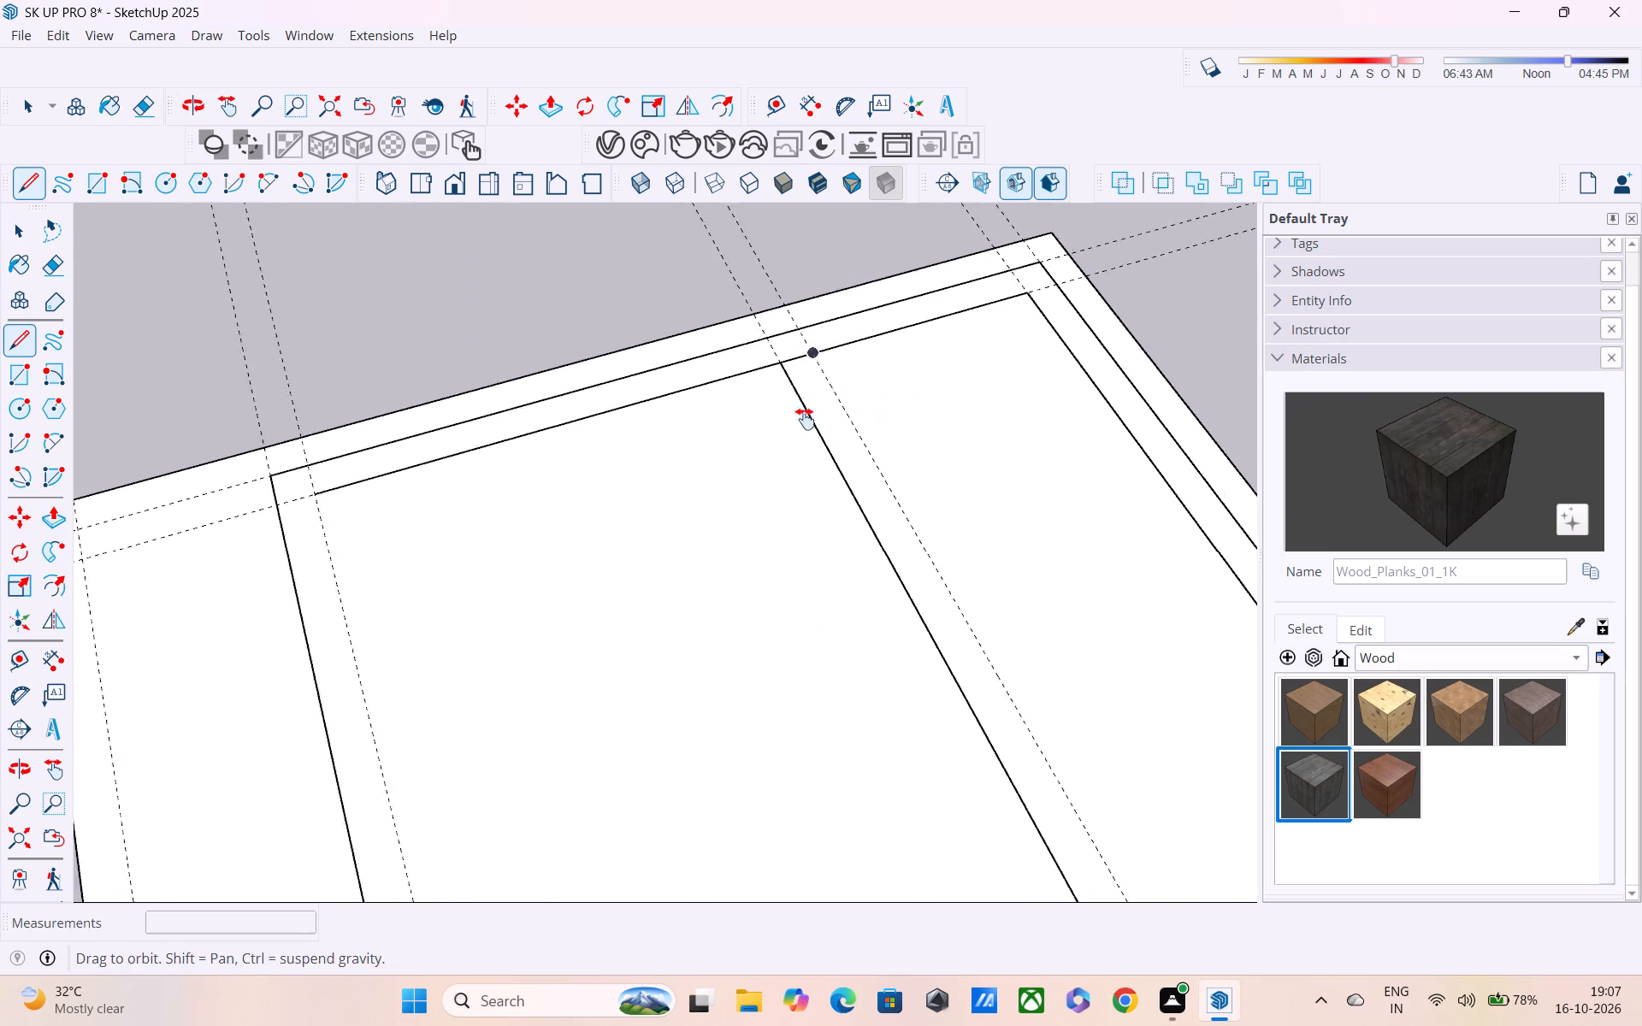
middle_click_drag(805, 419, 673, 368, "shift")
scroll(687, 414, "down", 4)
middle_click_drag(752, 572, 577, 387, "shift")
scroll(582, 398, "up", 1, "shift")
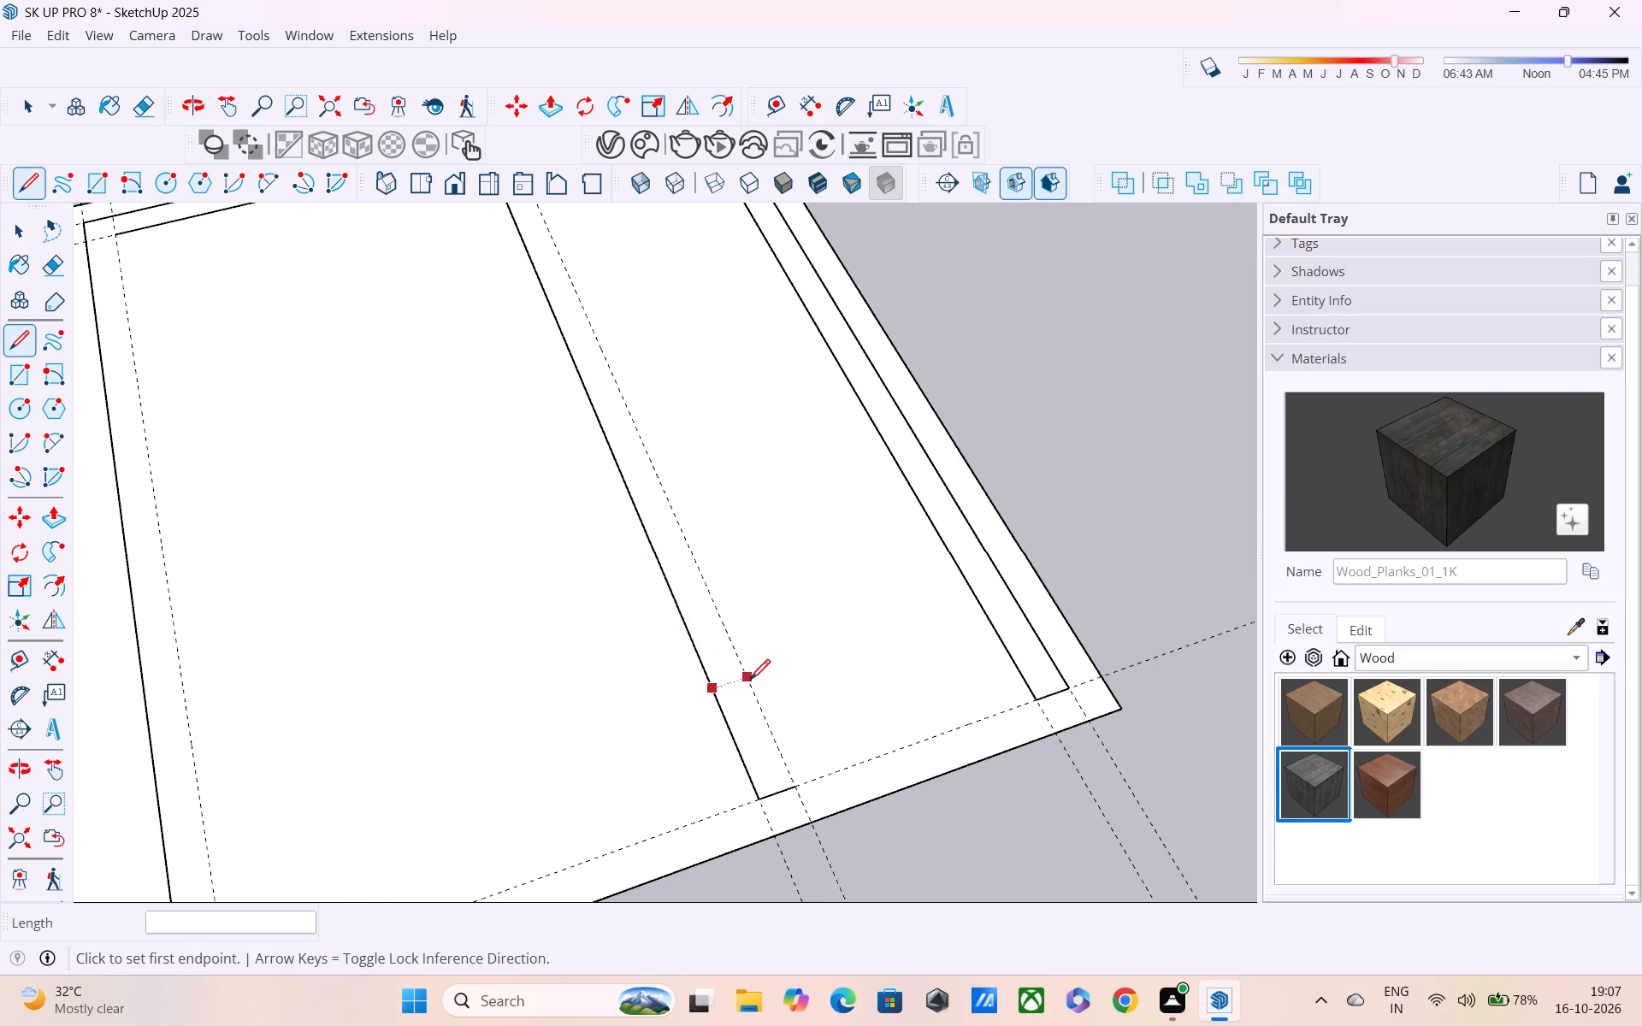
key("Escape")
Draw the partition wall's second long side along the other middle guide, from the front end to the inner back wall line.
left_click(794, 788)
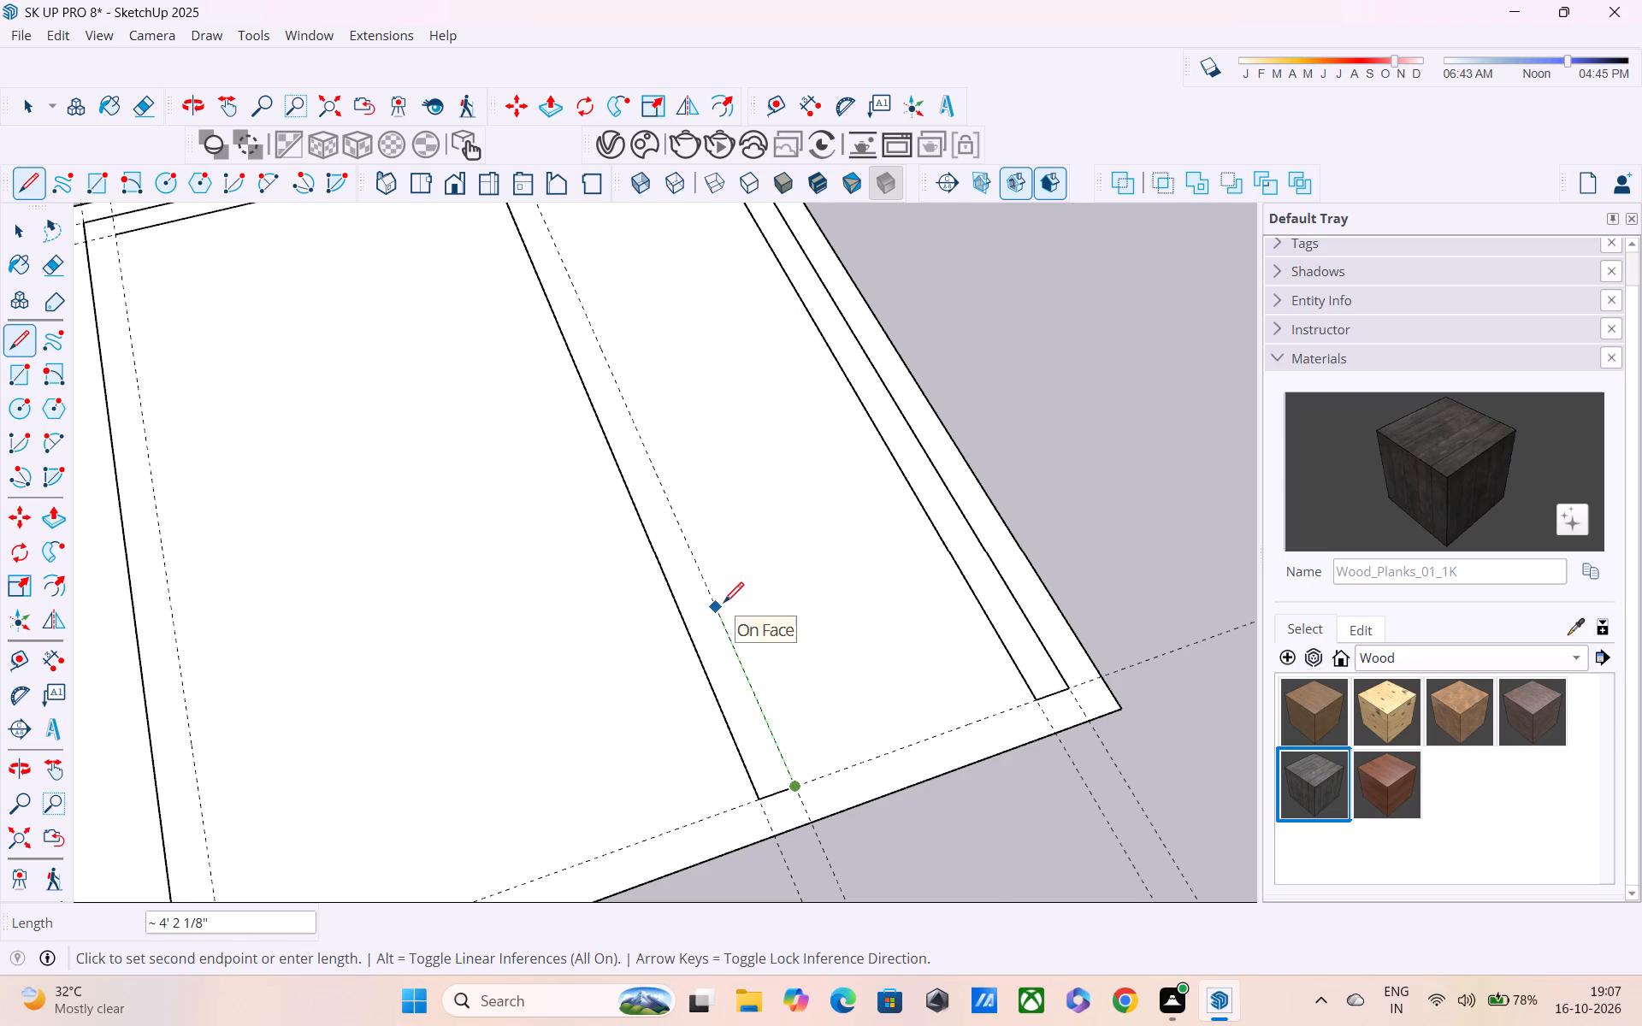
middle_click_drag(724, 604, 972, 1023, "shift")
left_click(702, 456)
Close the near-side wall's front end and draw its inner line about 20' long to the inner back wall line.
middle_click_drag(702, 560, 636, 339, "shift")
scroll(643, 402, "down", 6)
middle_click_drag(650, 747, 649, 617, "shift")
scroll(618, 638, "up", 6, "shift")
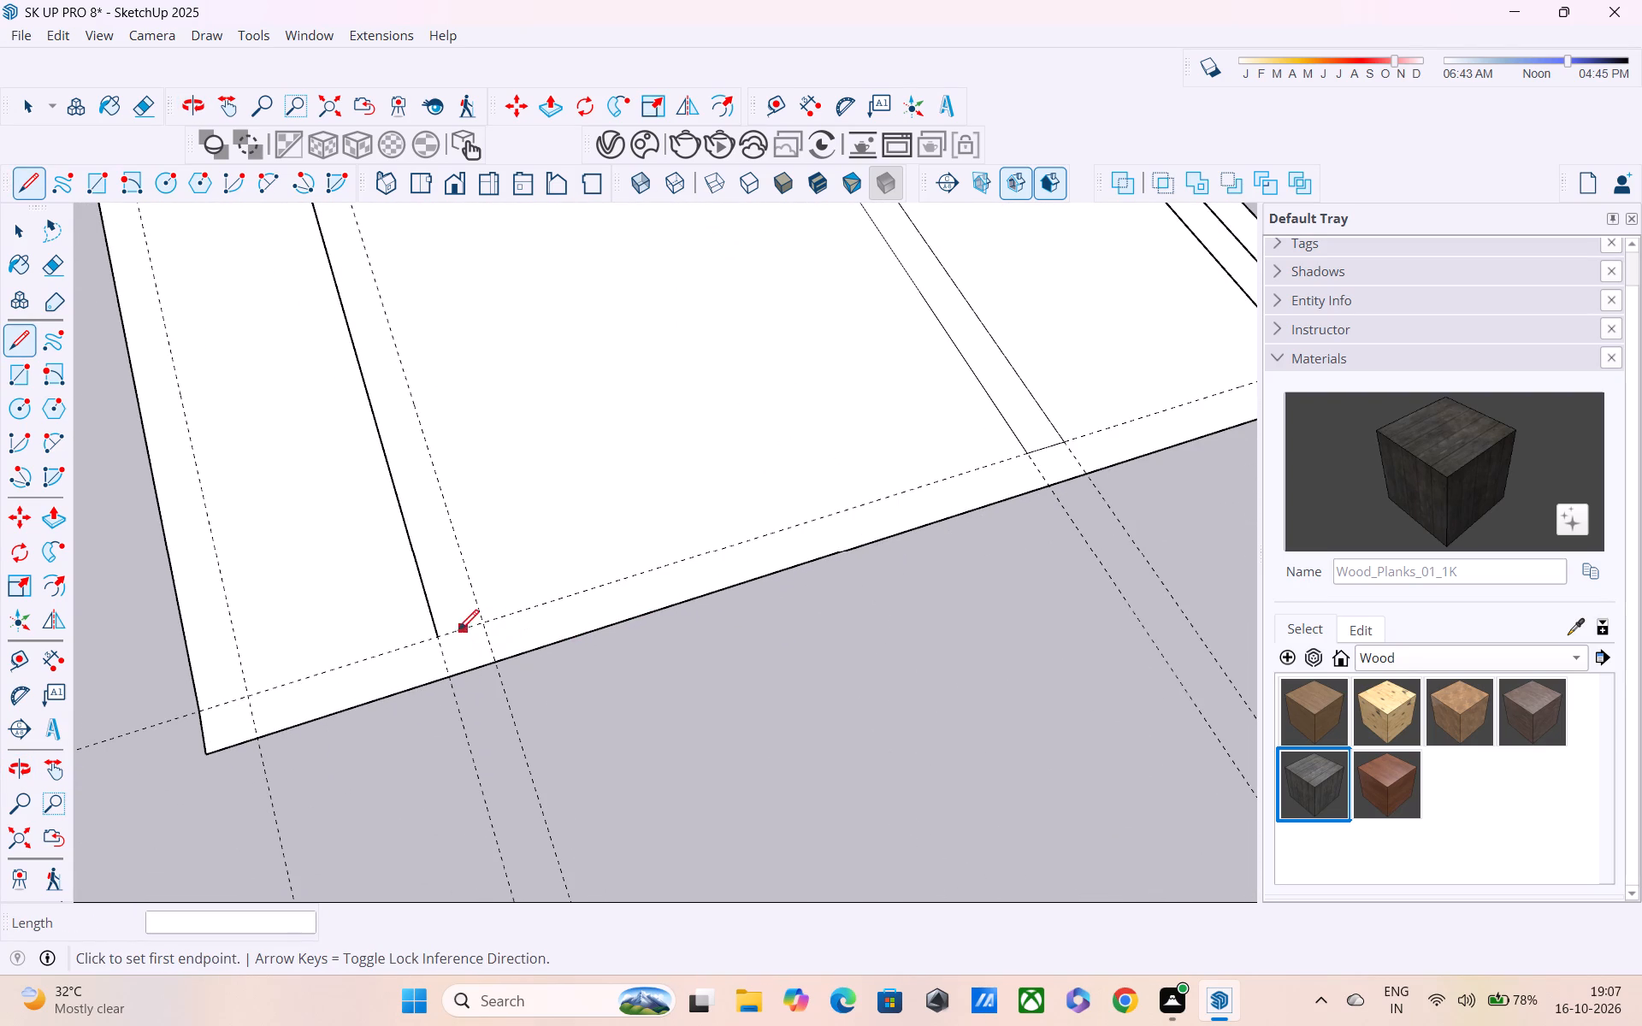
left_click(441, 628, "shift")
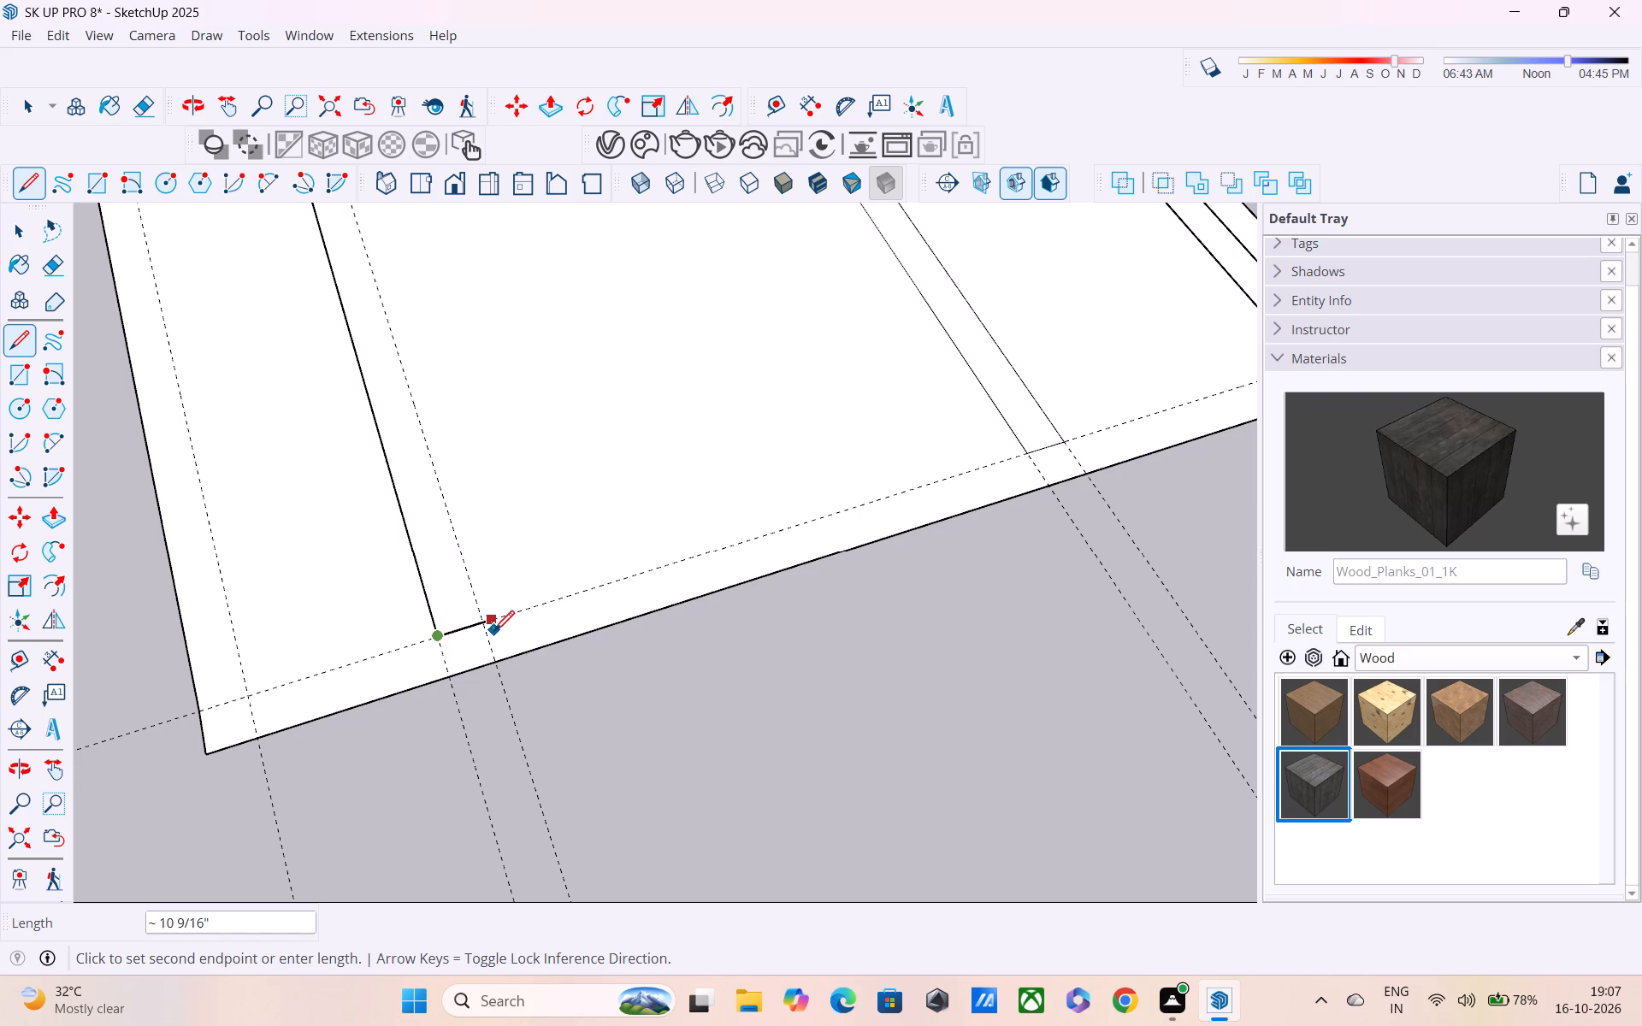
left_click(489, 626, "shift")
middle_click_drag(478, 553, 626, 817, "shift")
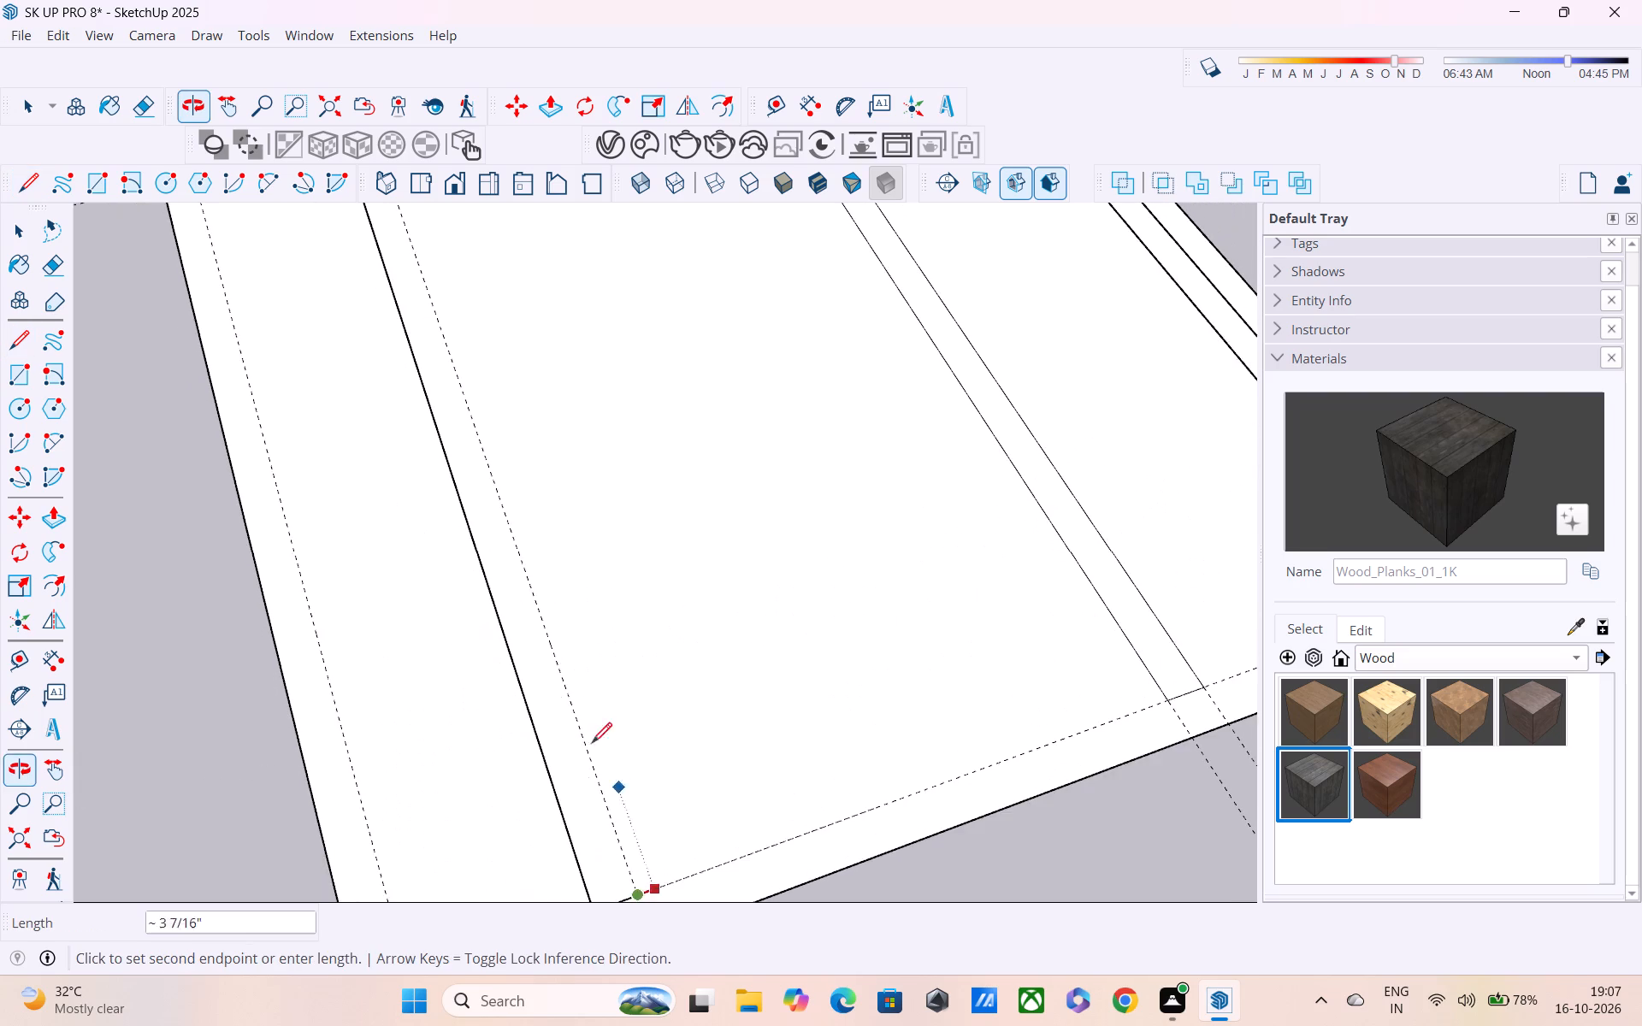
scroll(512, 571, "down", 4, "shift")
middle_click_drag(509, 529, 583, 765, "shift")
left_click(474, 446, "shift")
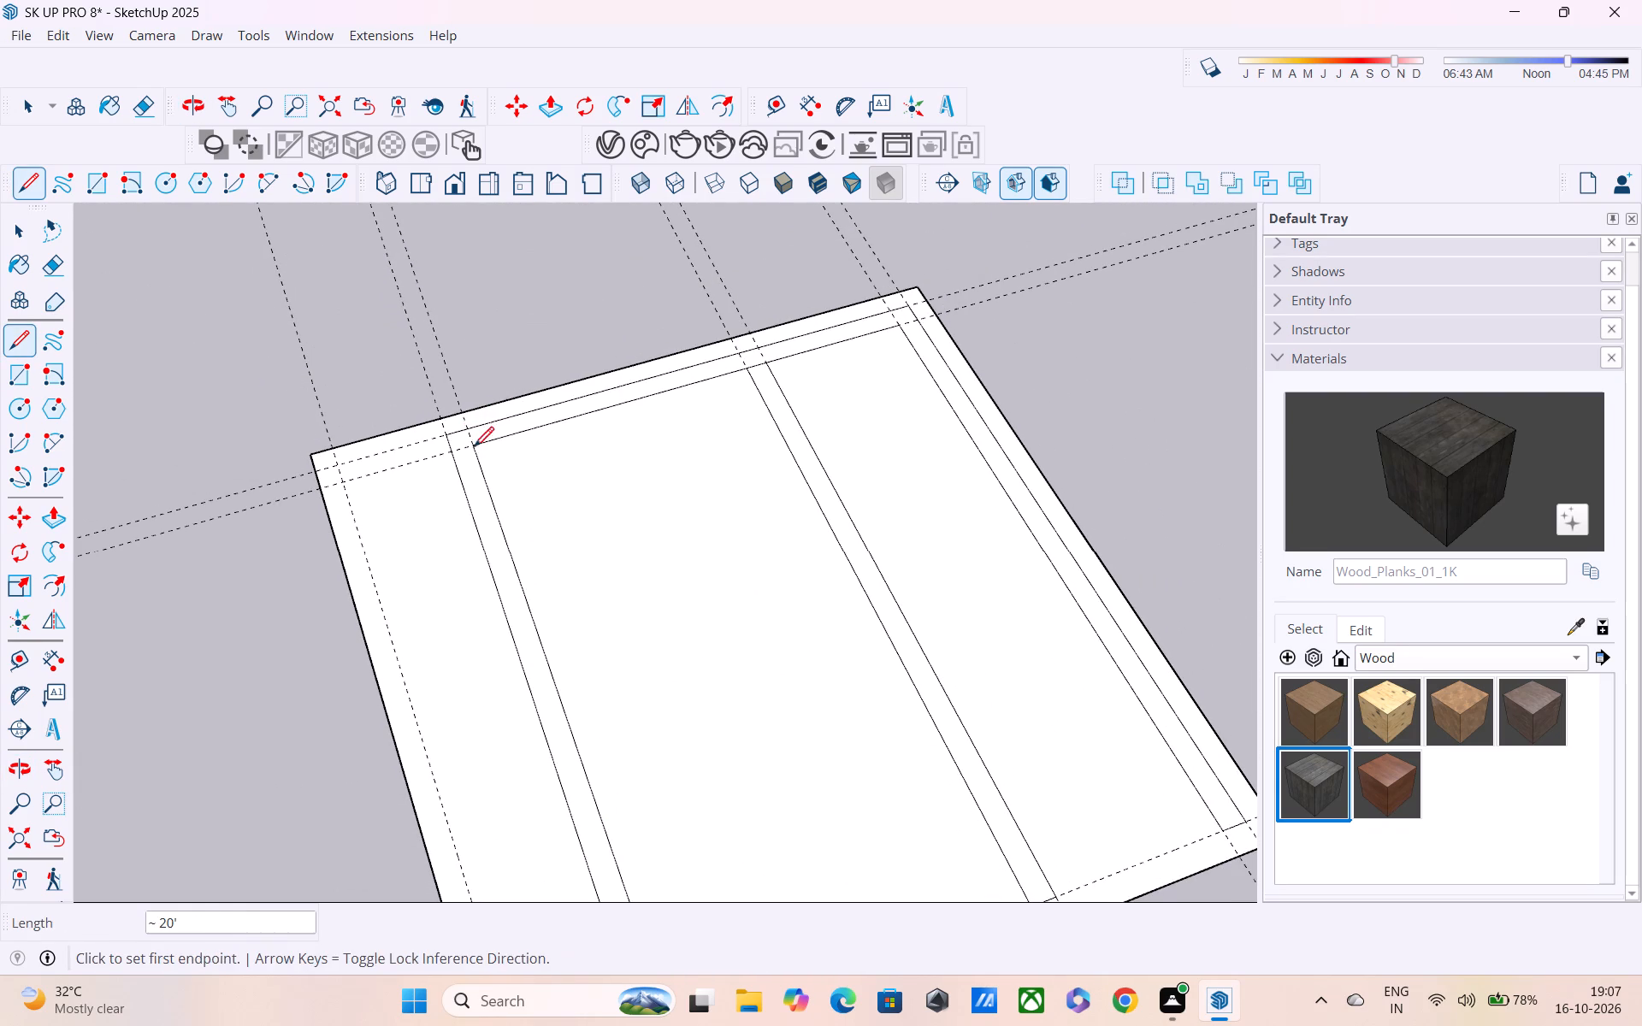
Delete the inner near-side wall guide, both partition guides and the inner far-side wall guide.
scroll(500, 535, "down", 1)
middle_click_drag(500, 535, 423, 388)
scroll(425, 410, "down", 6)
middle_click_drag(501, 588, 430, 440)
middle_click_drag(473, 550, 476, 563)
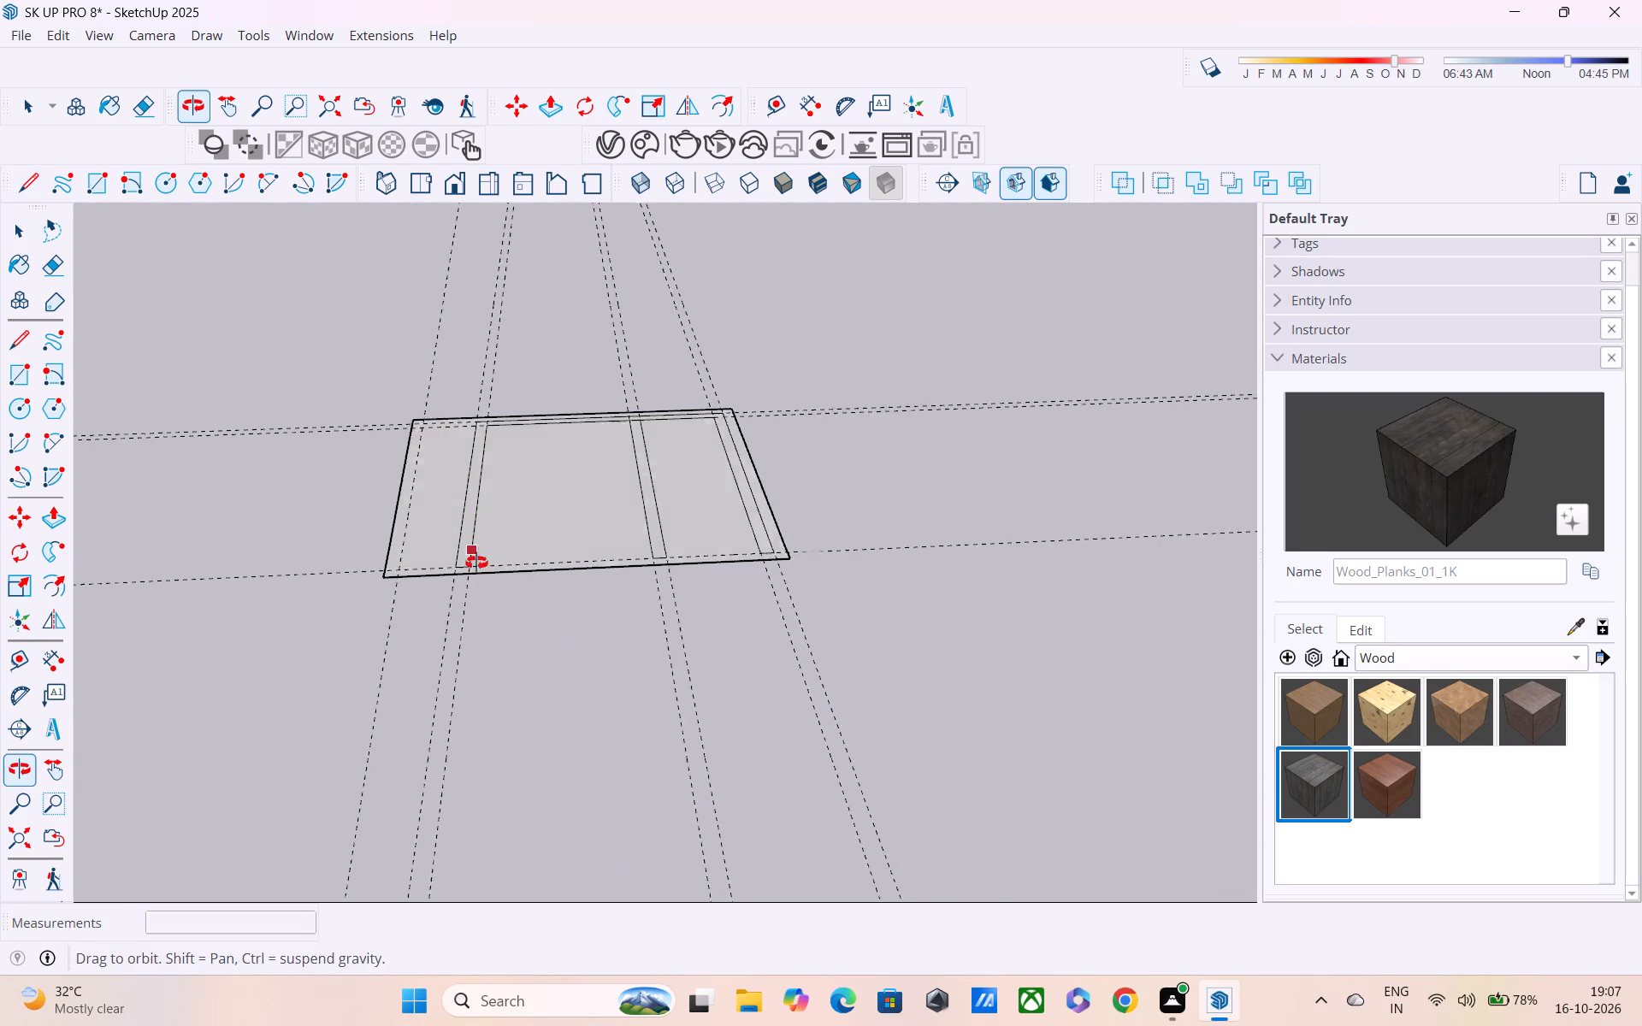
middle_click_drag(476, 563, 273, 624)
scroll(275, 627, "down", 1)
key("space")
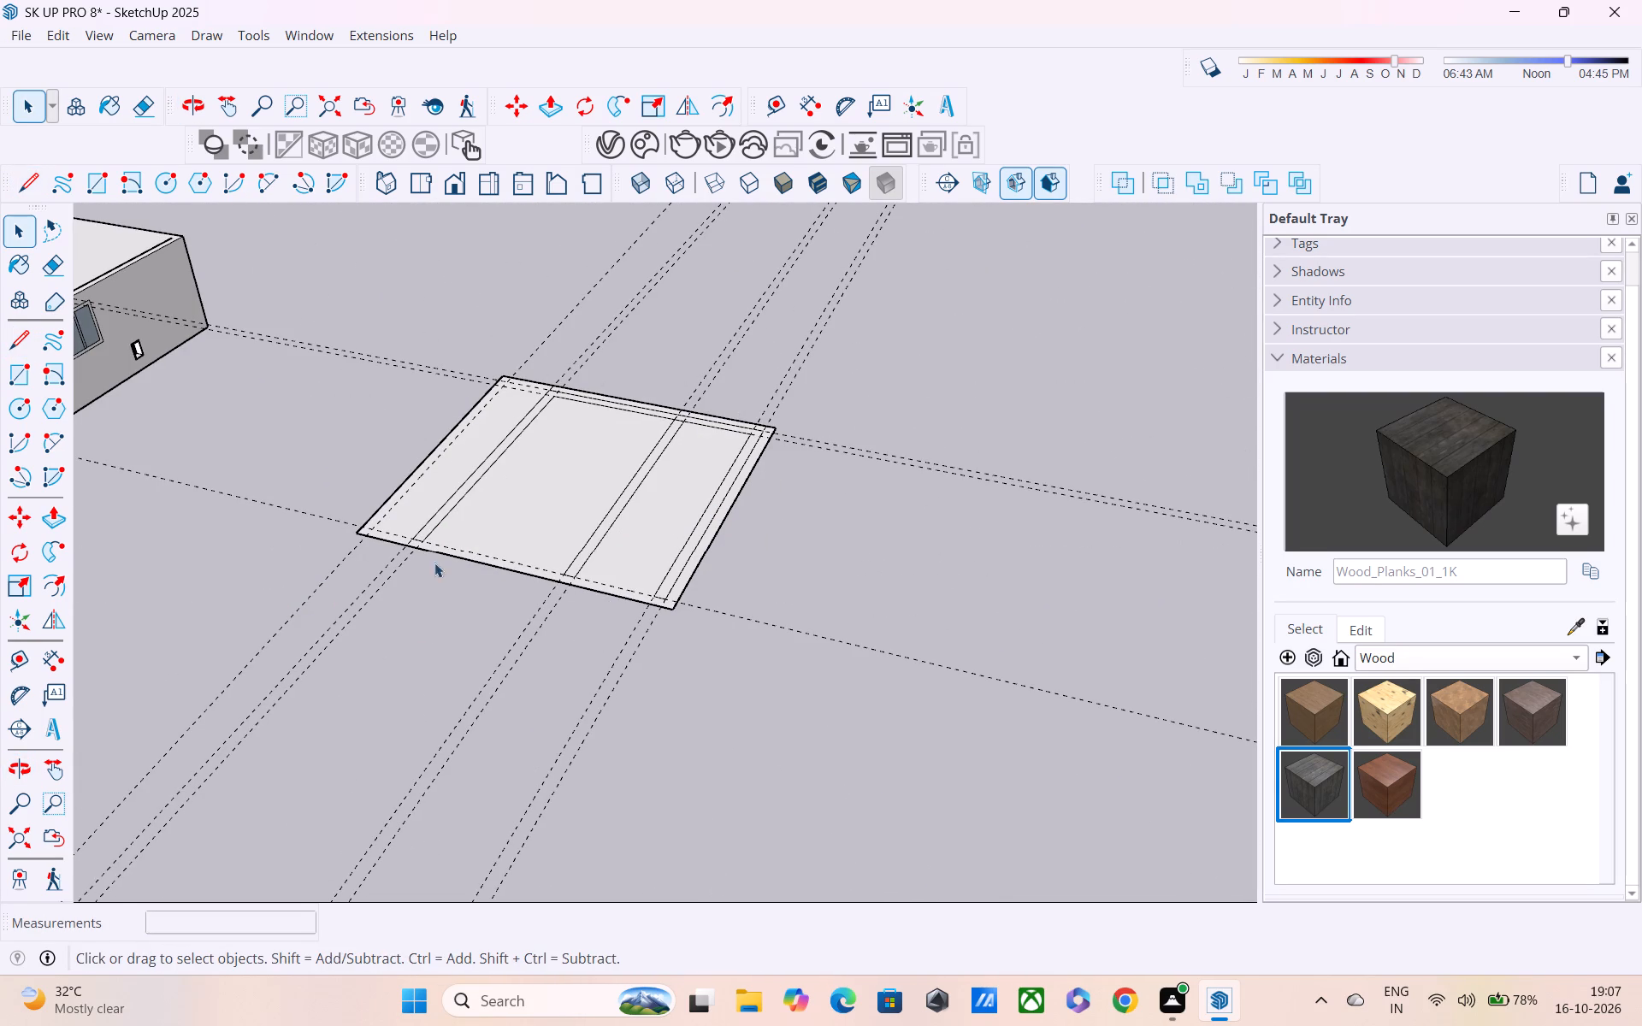
left_click_drag(226, 592, 582, 814)
left_click_drag(650, 818, 407, 675)
left_click_drag(407, 675, 183, 663)
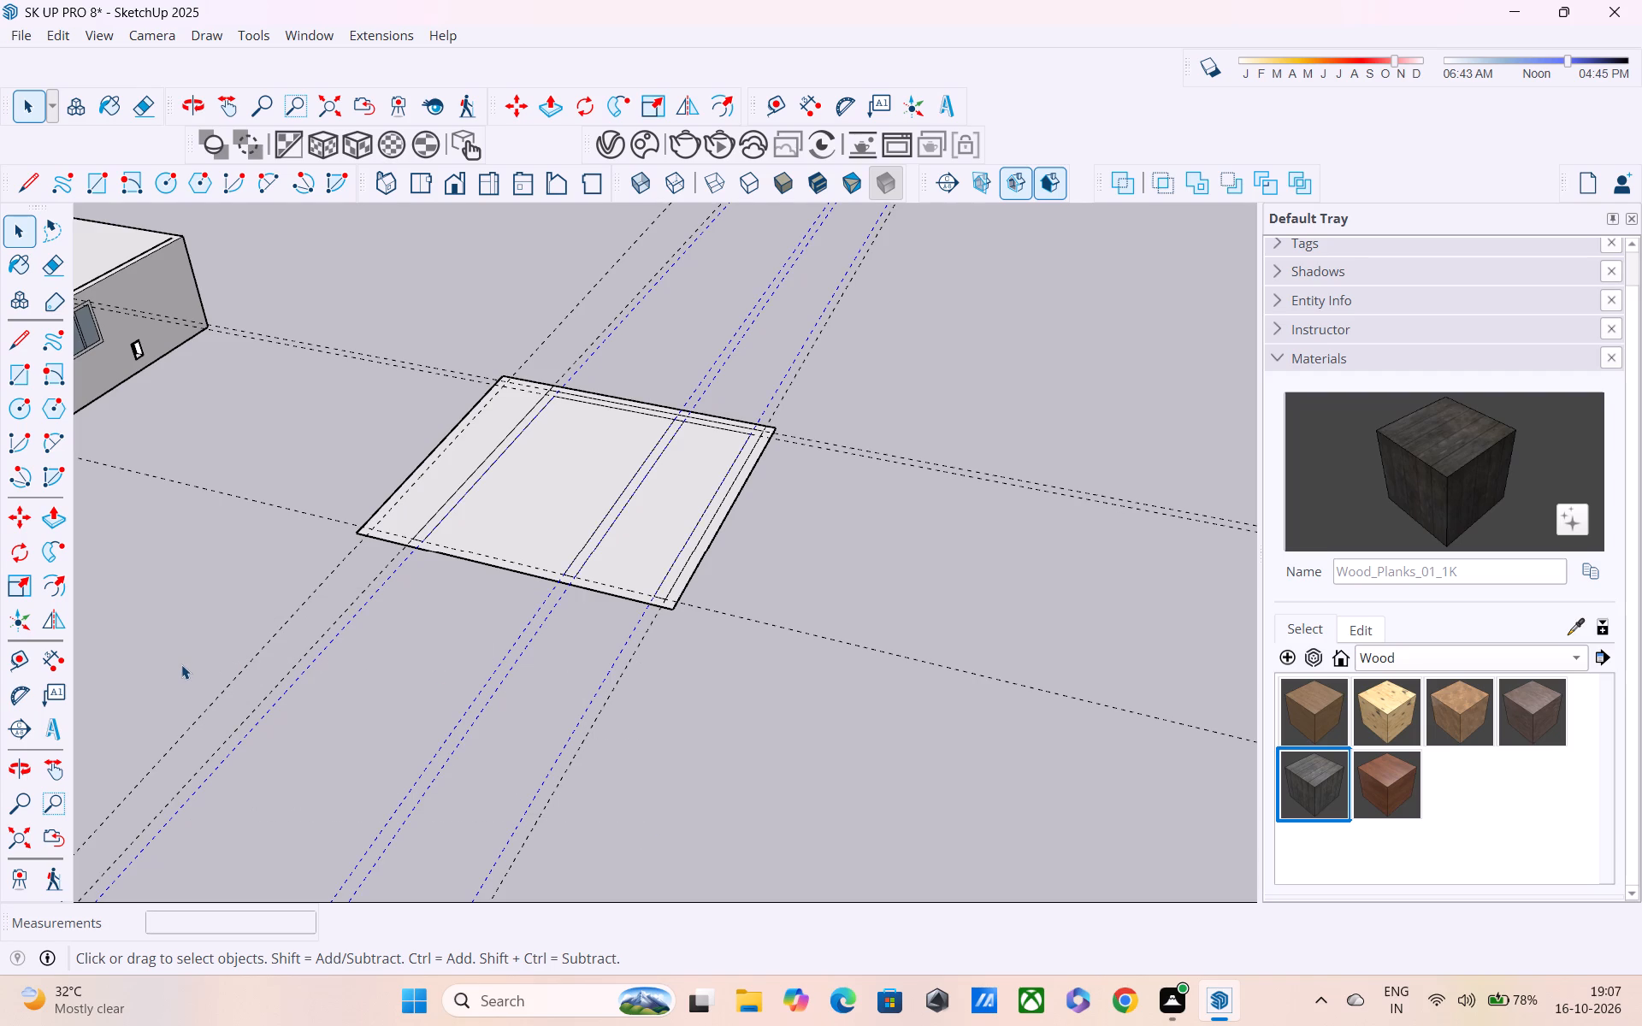
key("Delete")
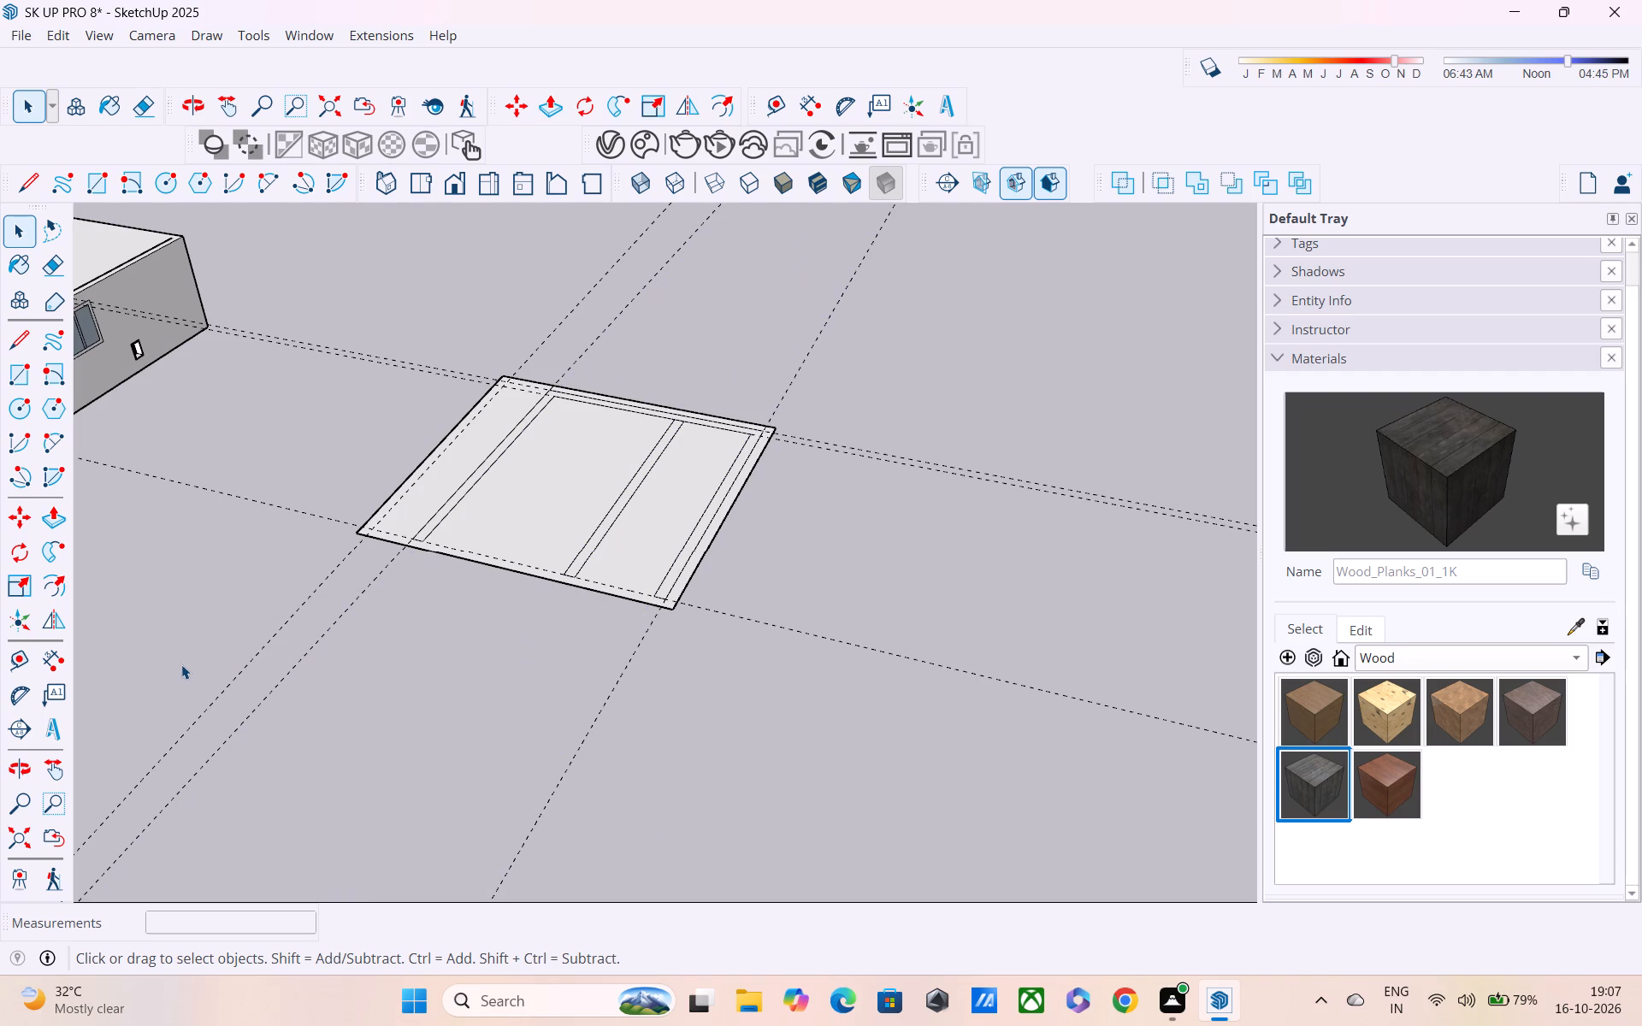
Delete the three remaining lengthwise guides, the front guide and one of the two back guides.
scroll(181, 664, "up", 1)
left_click_drag(207, 632, 341, 753)
left_click_drag(641, 805, 403, 808)
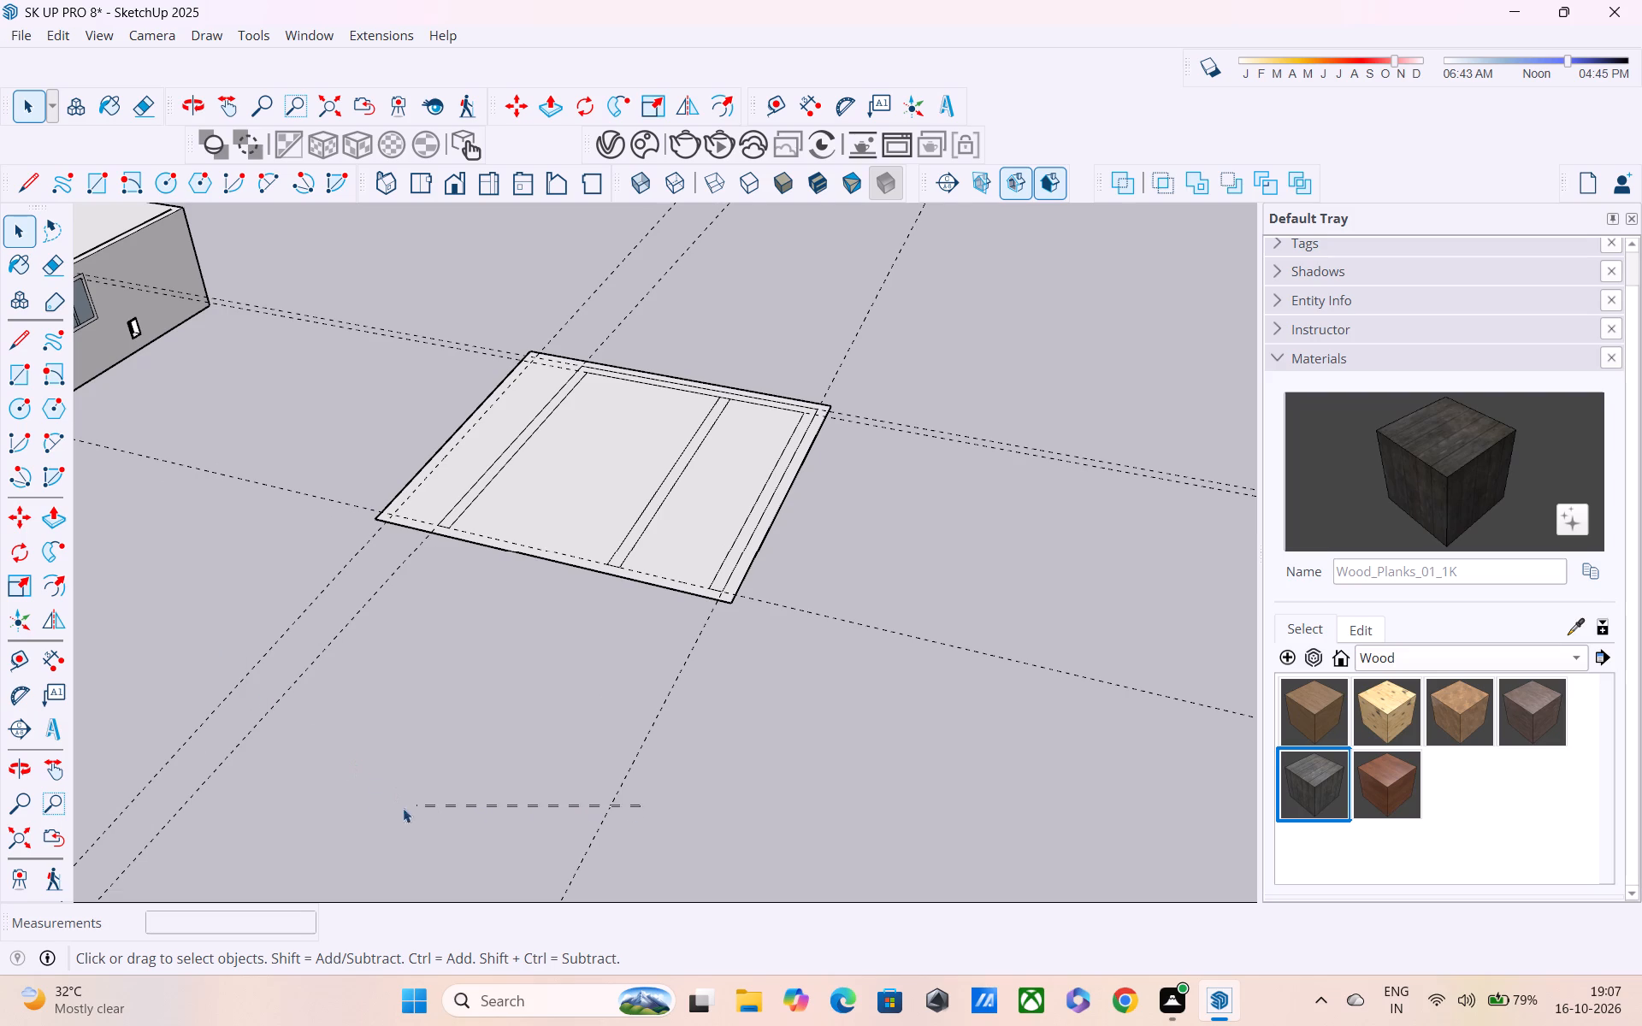
left_click_drag(403, 808, 161, 731)
middle_click_drag(167, 747, 235, 681)
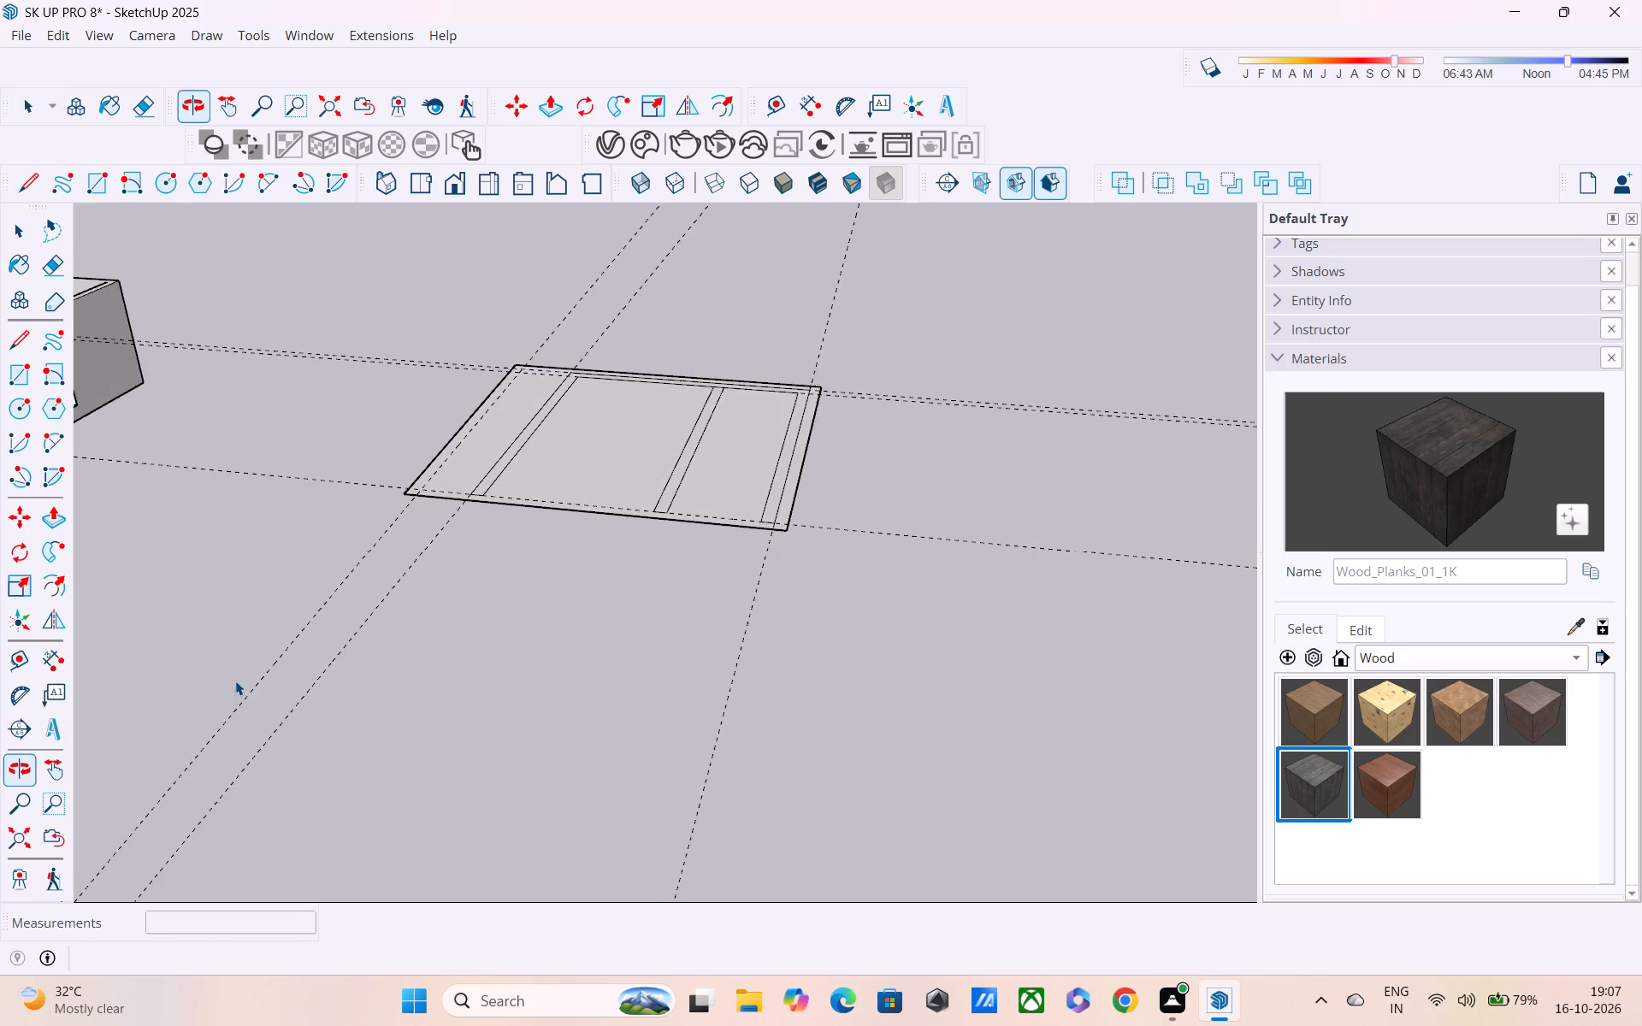
middle_click_drag(235, 681, 367, 568, "shift")
double_click(376, 594)
left_click(400, 627)
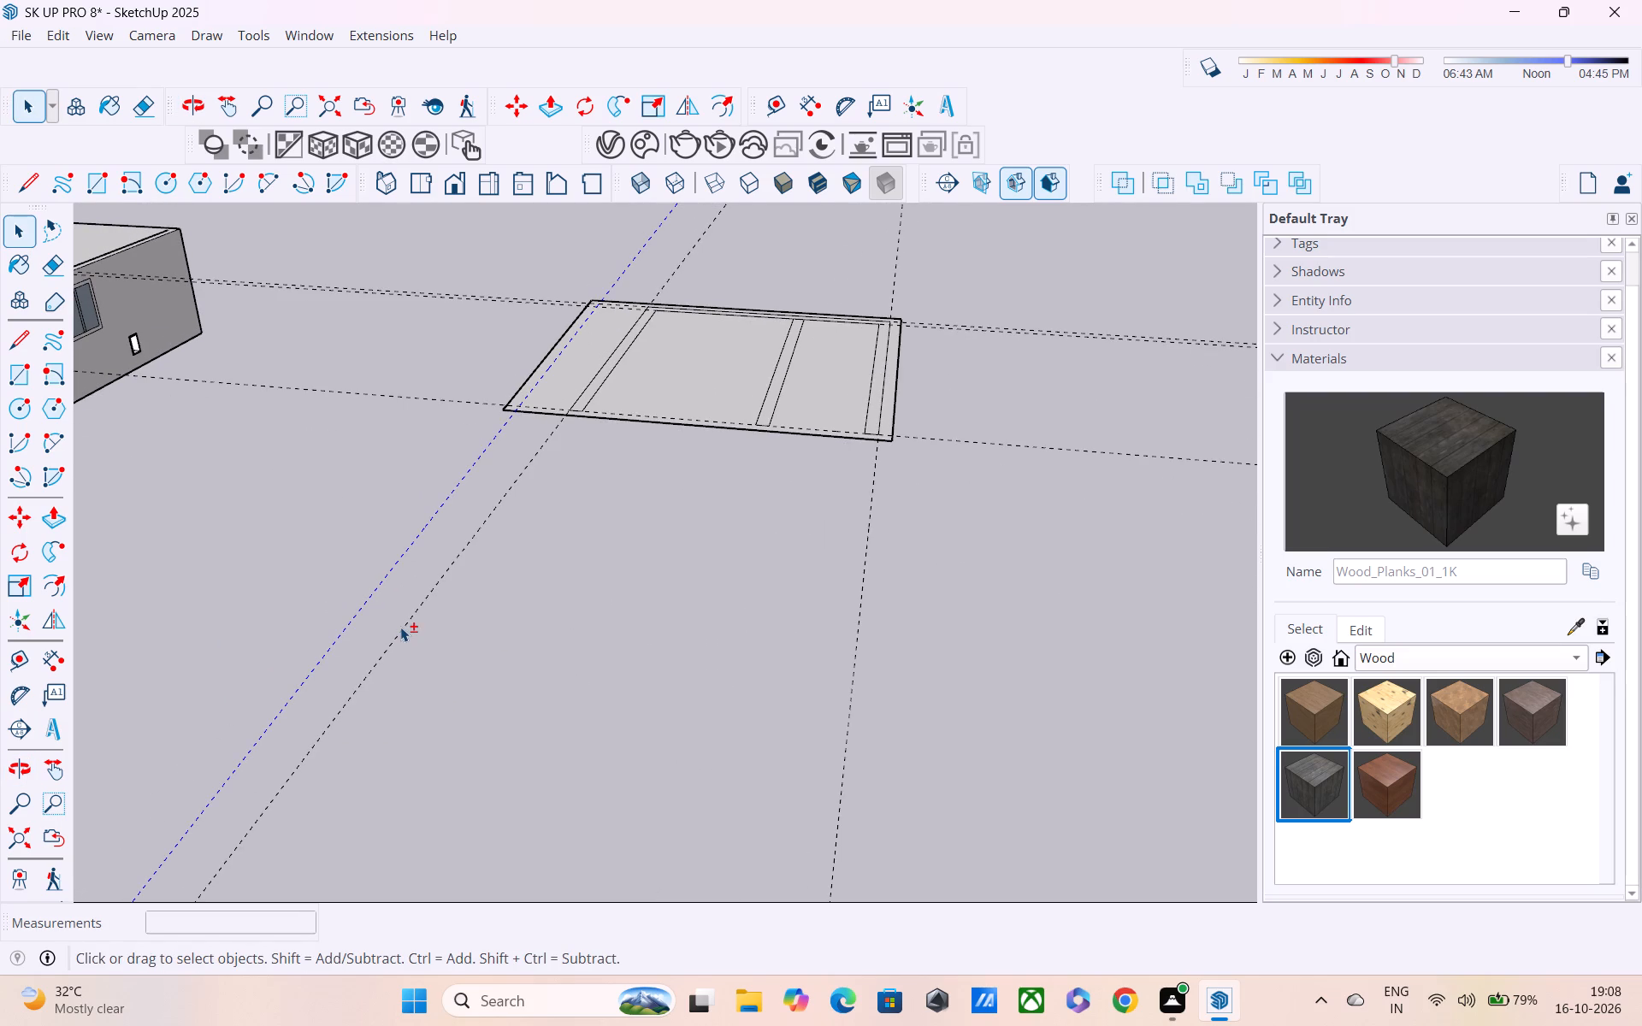
left_click(400, 630, "shift")
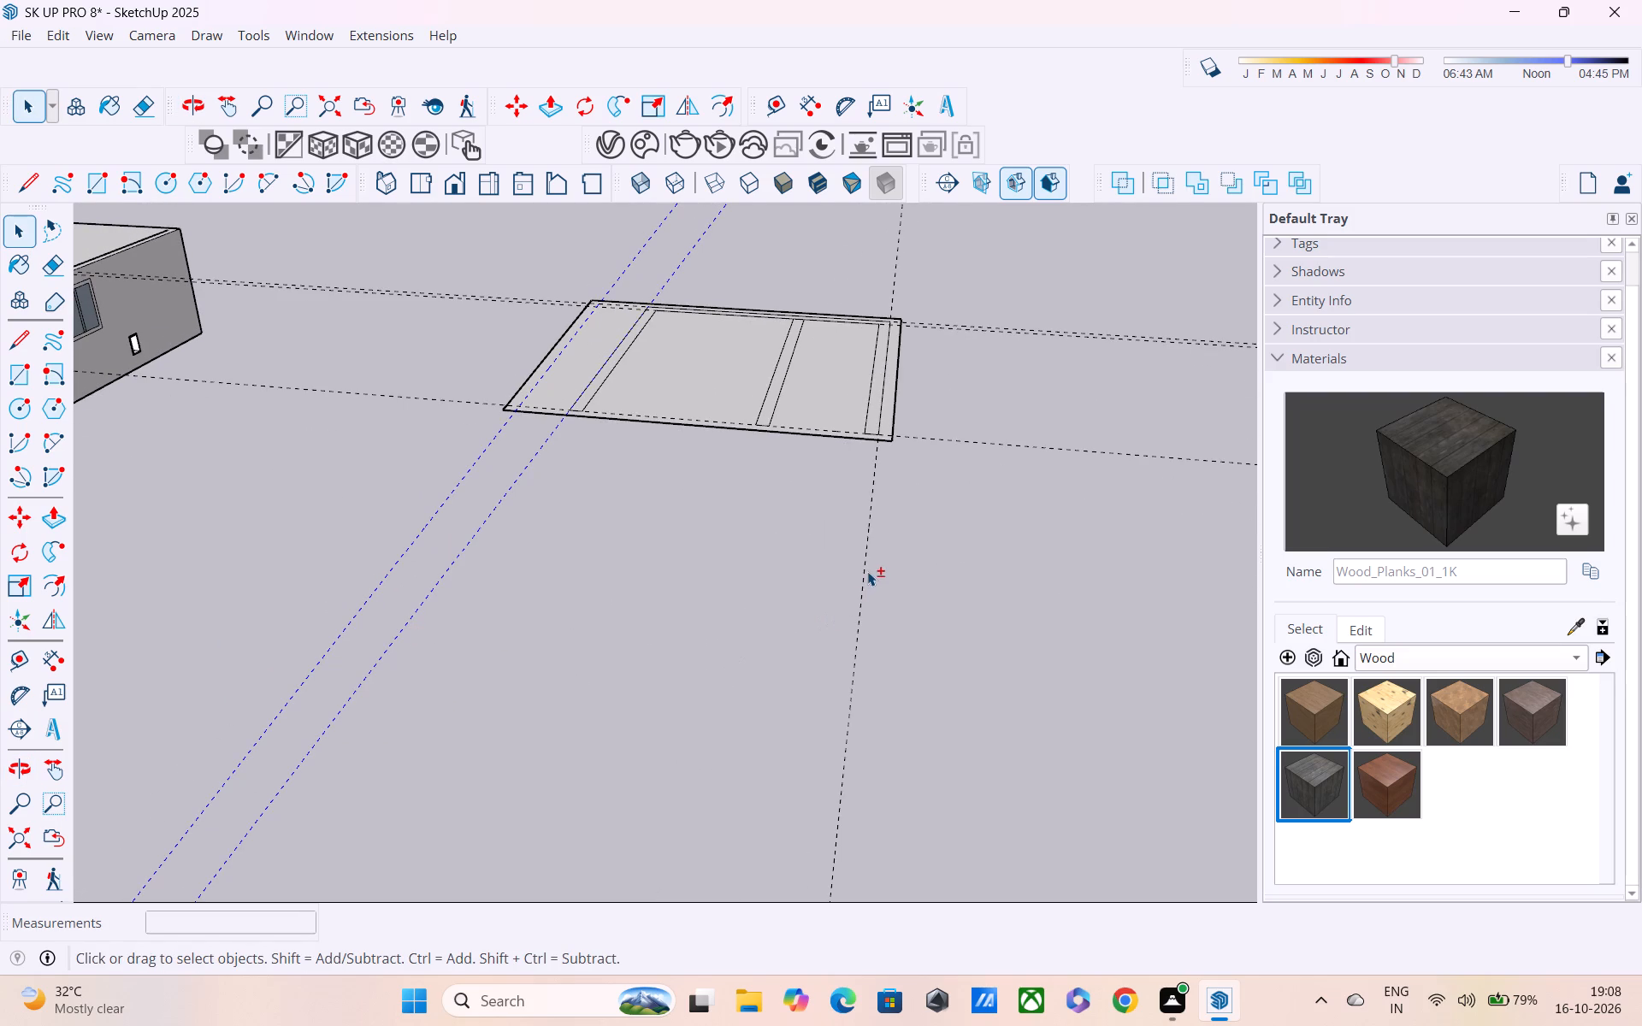
left_click(867, 571, "shift")
left_click(956, 444, "shift")
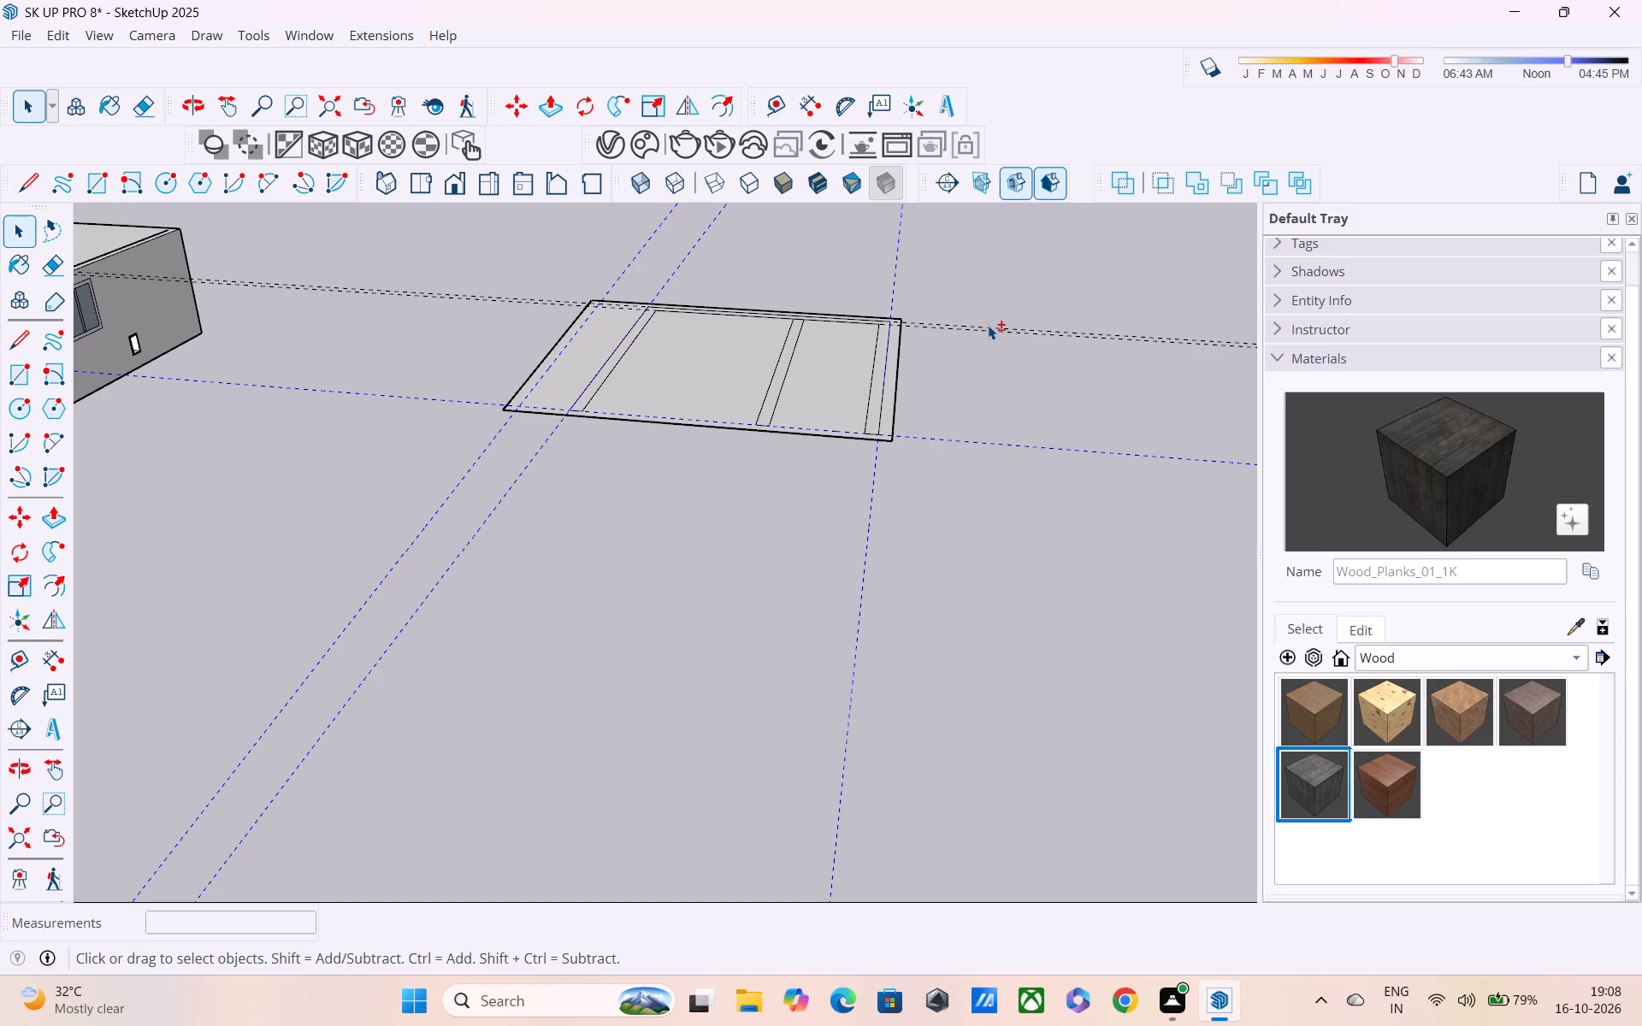
double_click(989, 325, "shift")
double_click(990, 330, "shift")
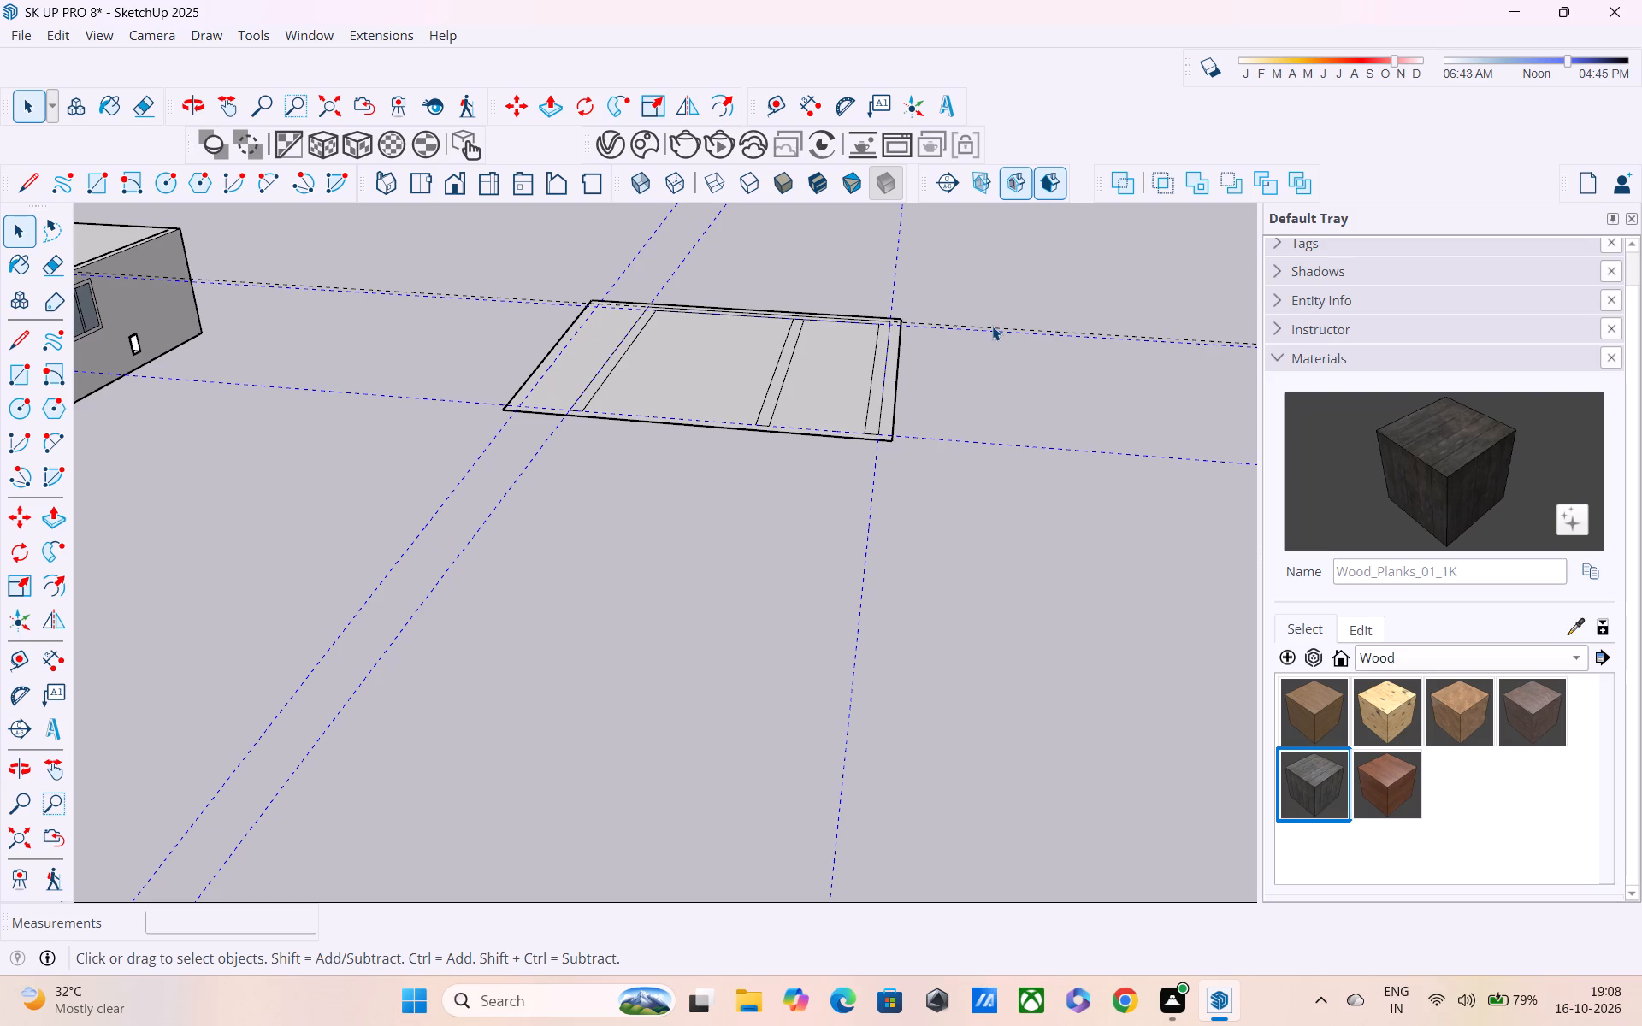
key("Delete")
Push/Pull the U-shaped outer wall face up 10'.
scroll(916, 416, "down", 1)
middle_click_drag(943, 510, 1001, 675)
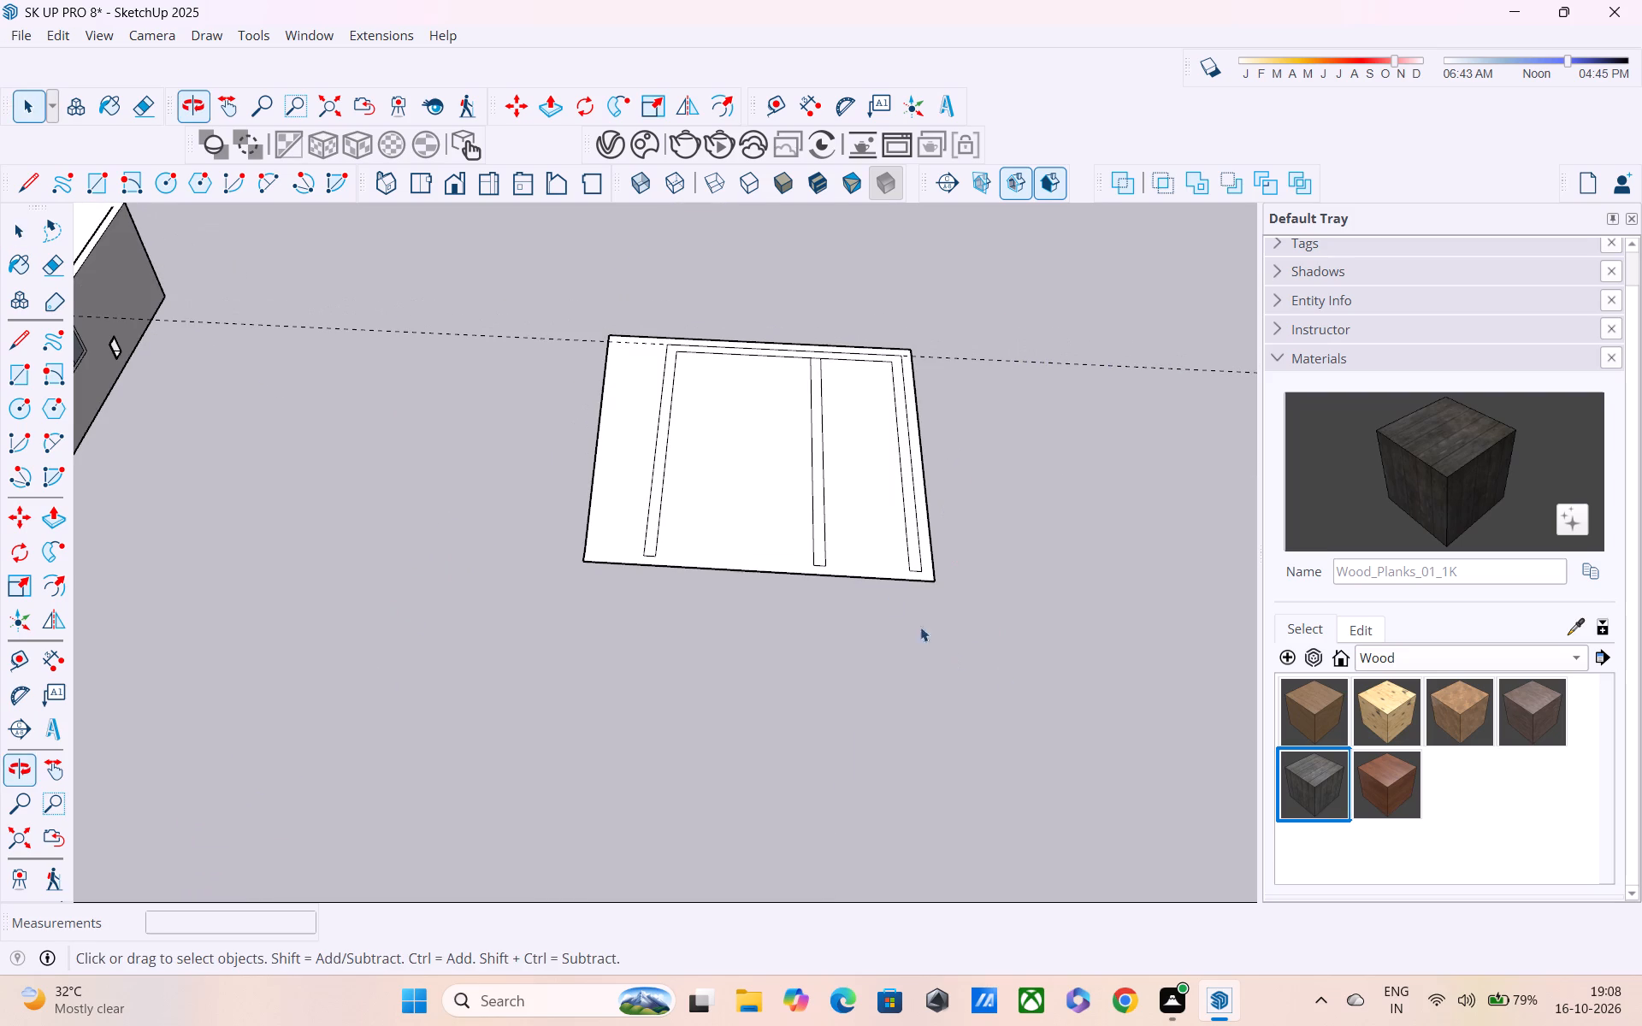
key("p")
scroll(622, 535, "up", 3)
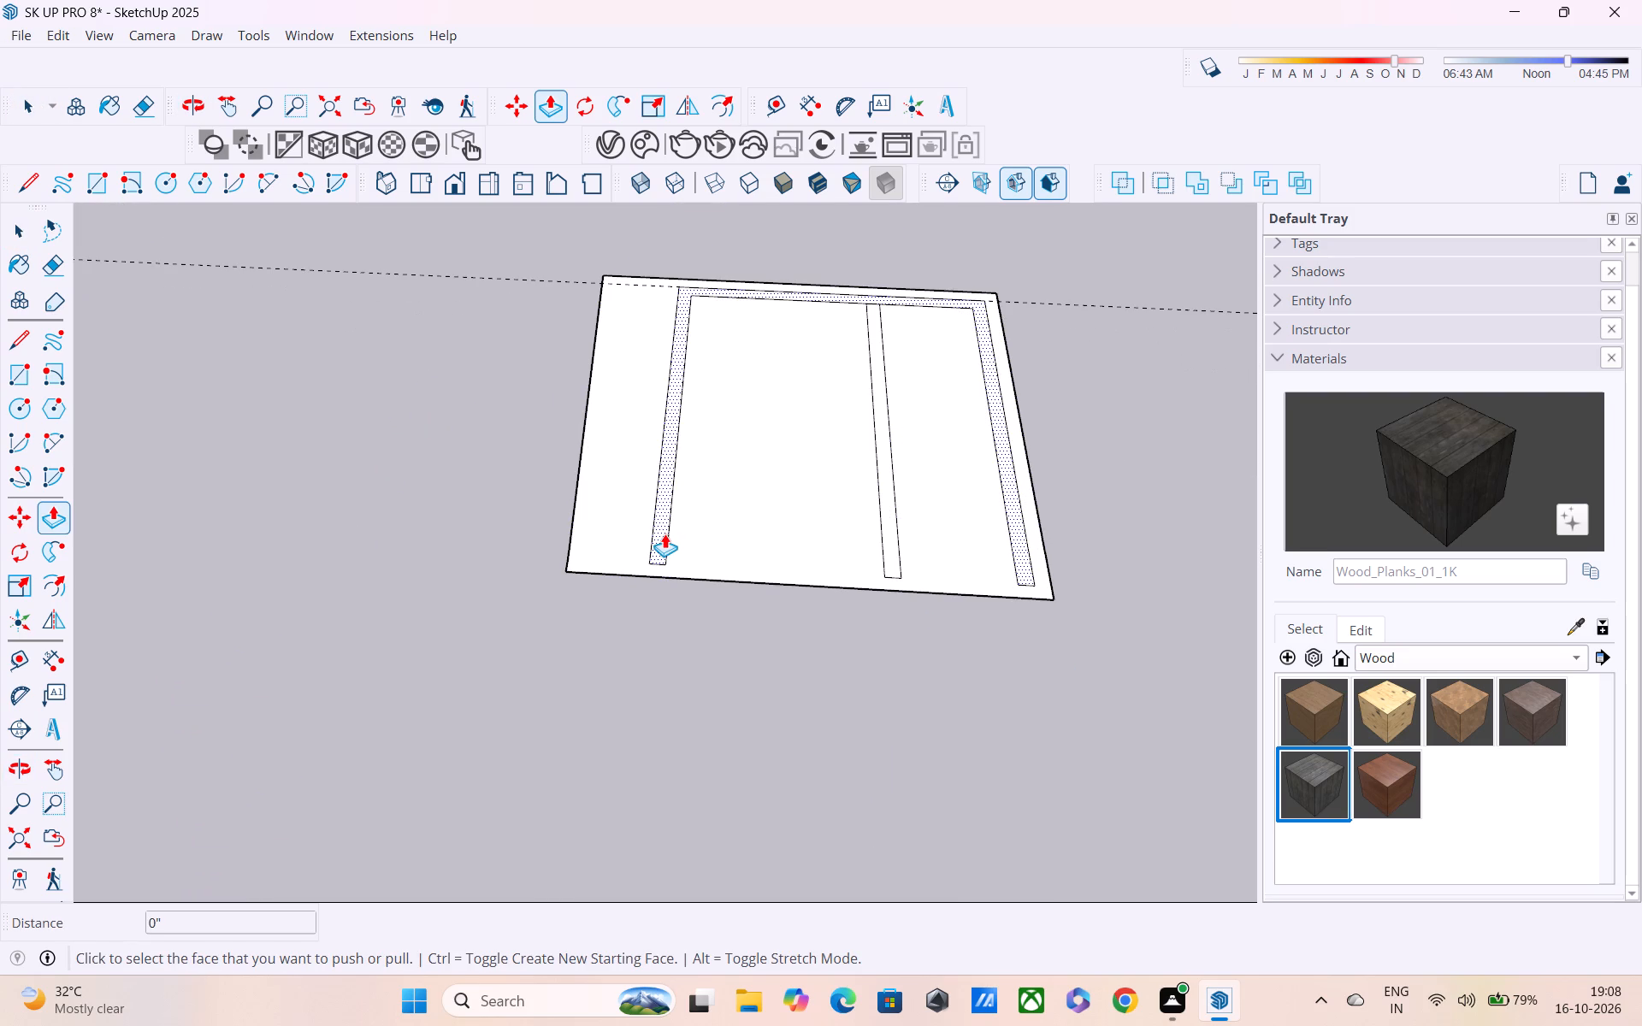
left_click(664, 534)
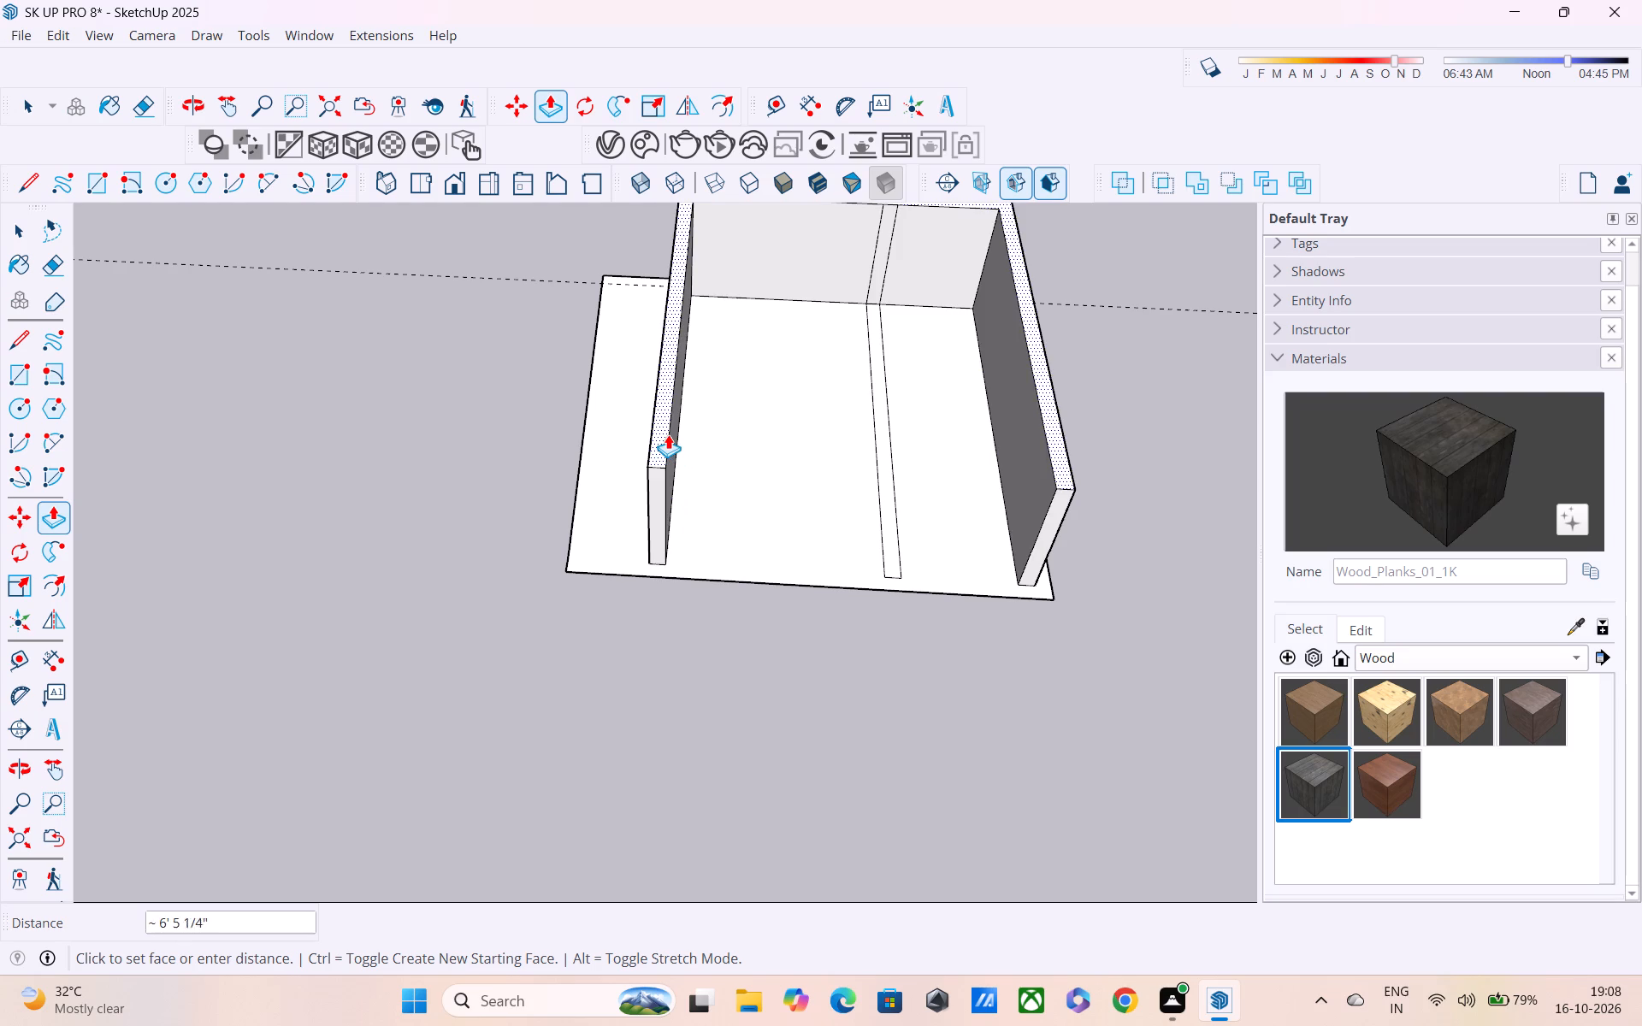
type("10'")
key("Return")
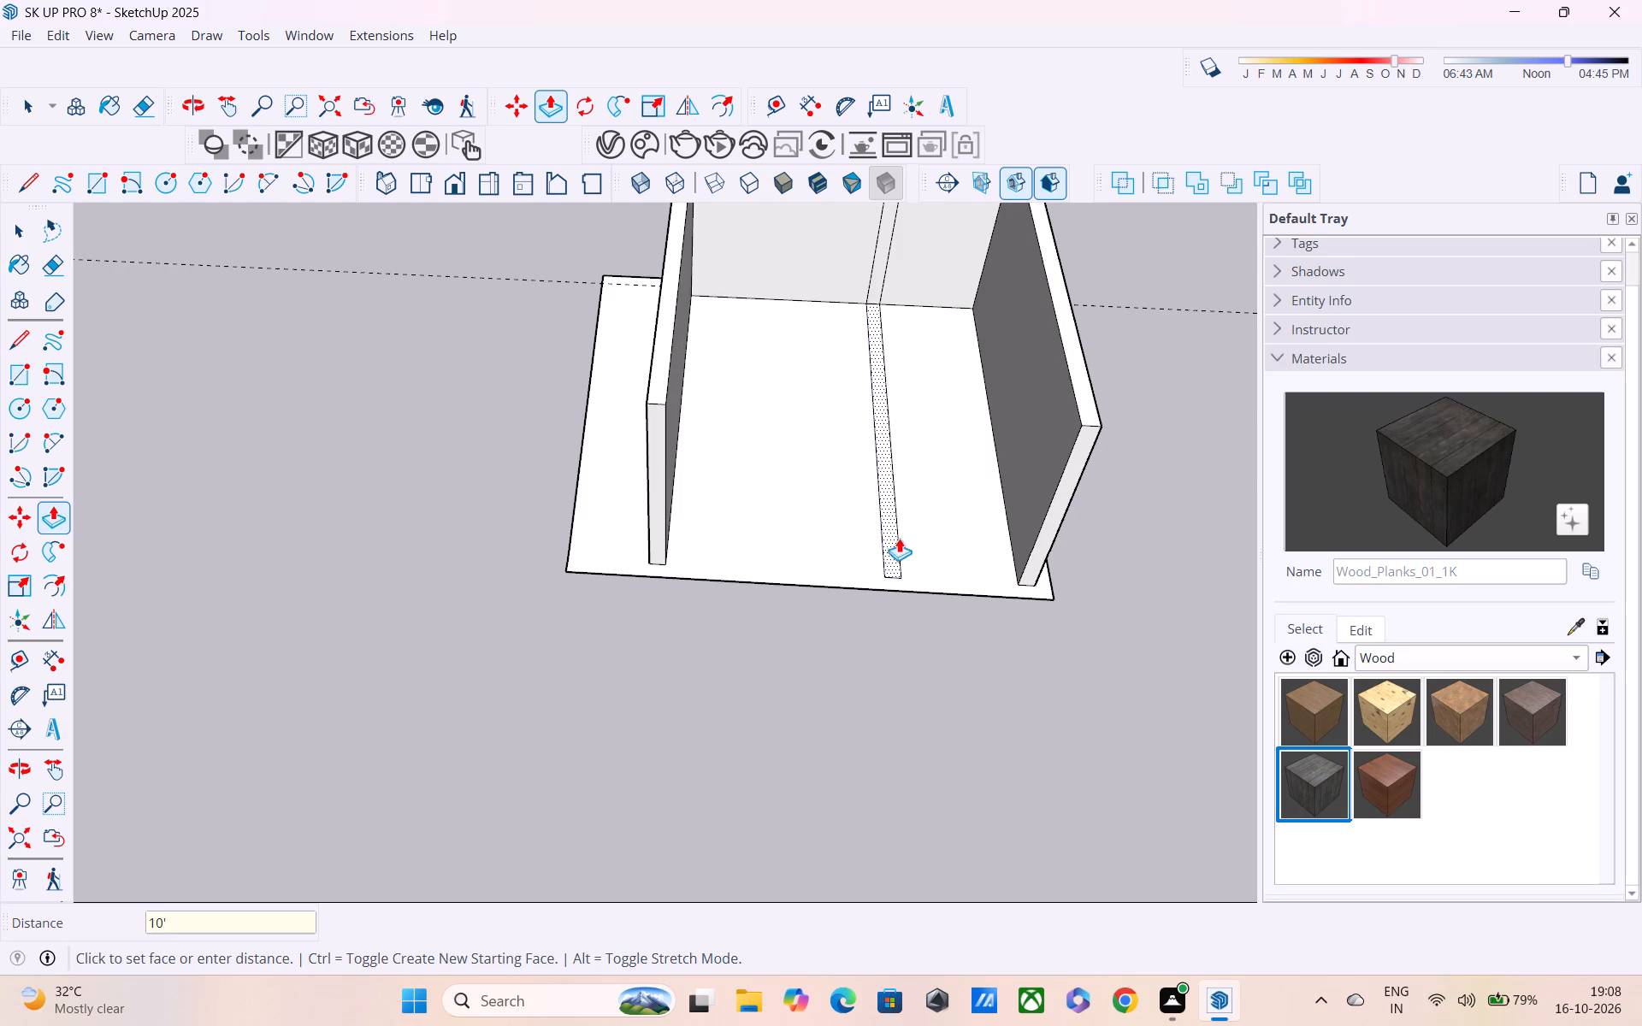
Push/Pull the partition wall face up 10' to match the outer walls.
left_click(888, 551)
scroll(884, 389, "down", 2)
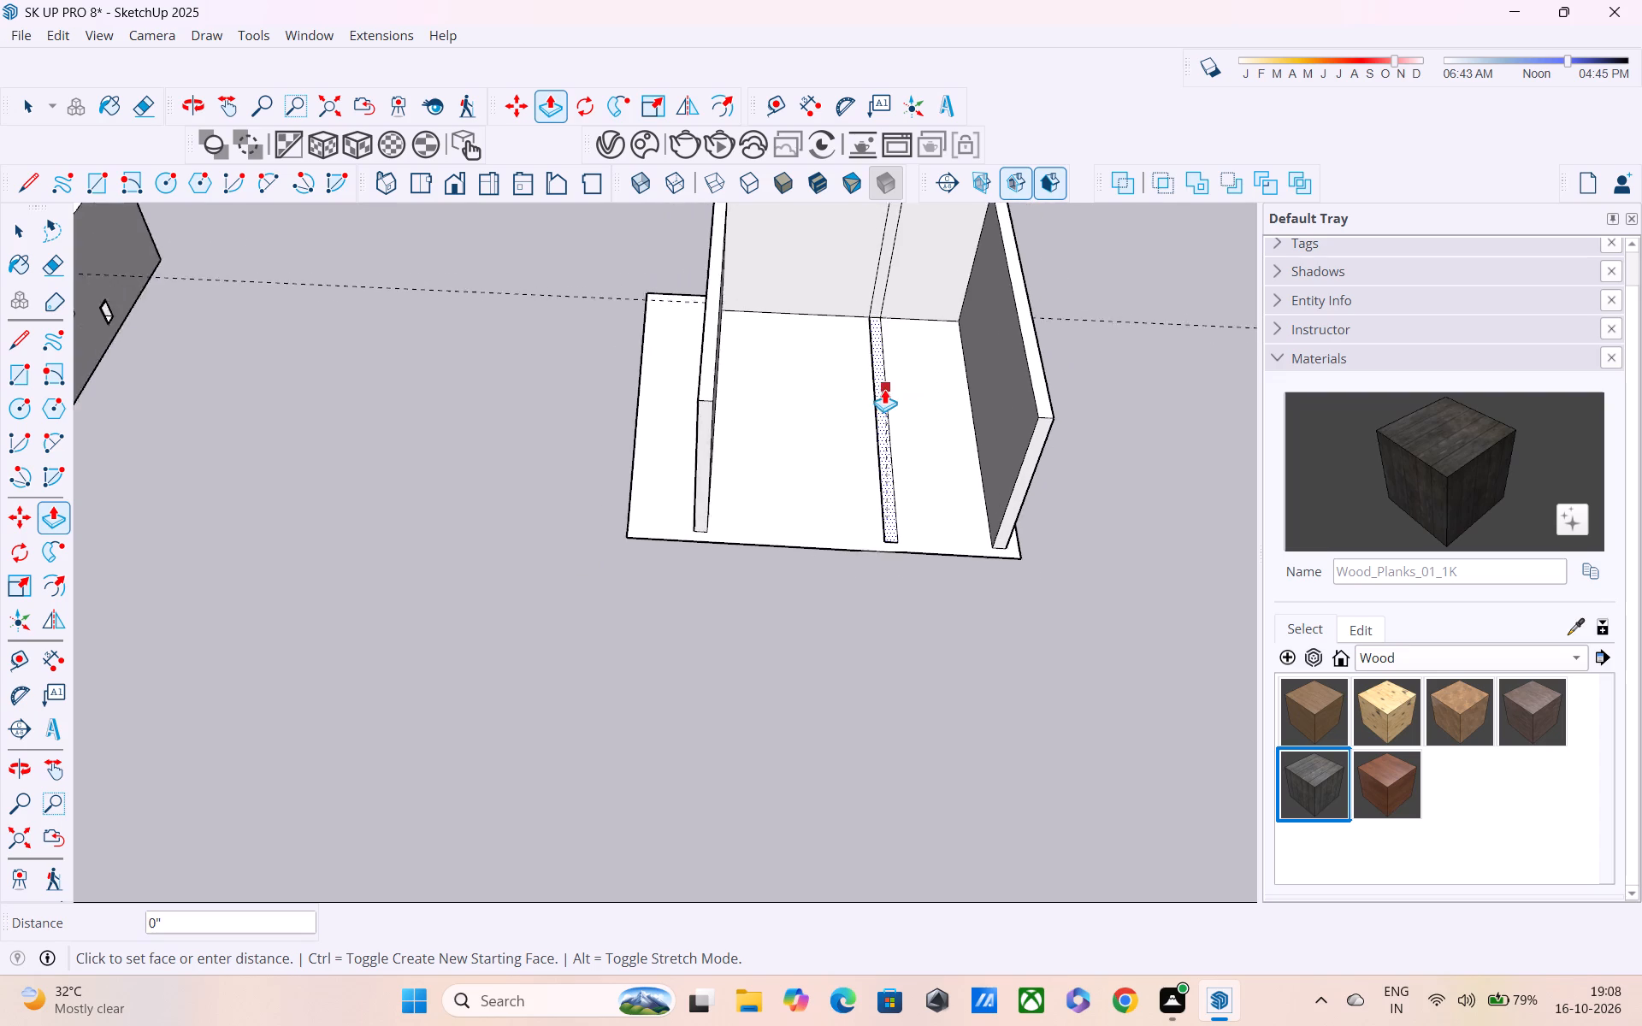
scroll(884, 389, "down", 2)
middle_click_drag(913, 348, 820, 185)
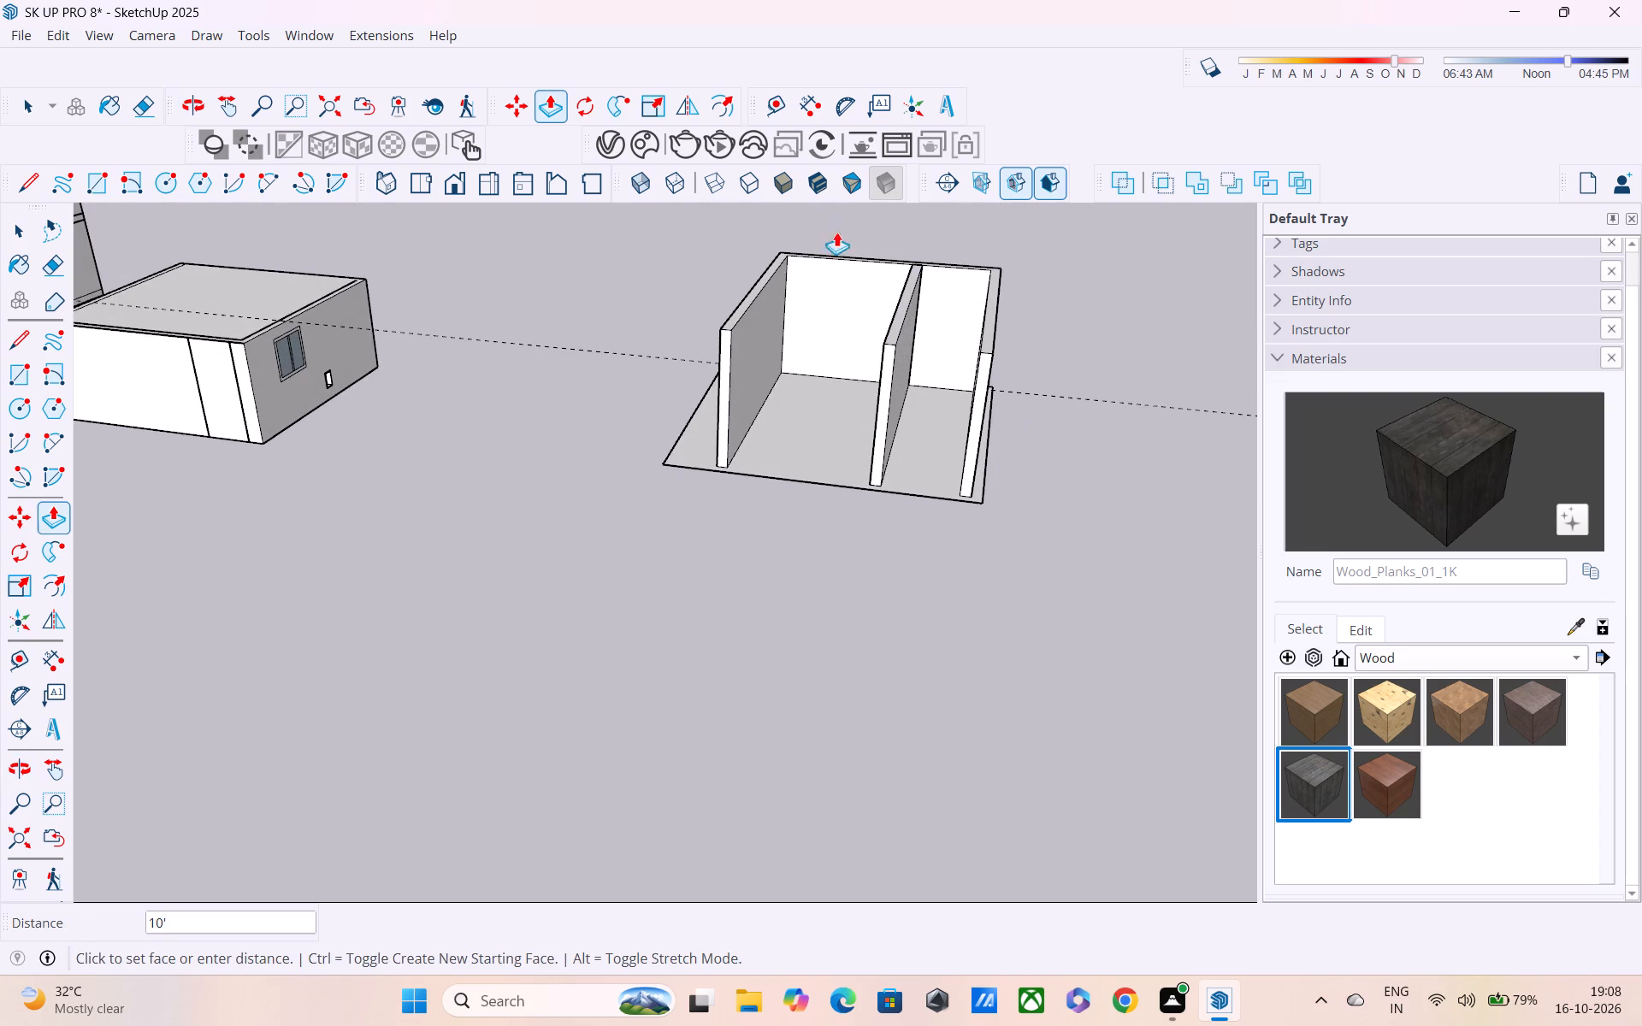
middle_click(861, 286)
middle_click_drag(806, 354, 704, 310)
left_click(724, 262)
Examine the raised walls from several angles alongside the separate room block and the apartment tower.
middle_click_drag(774, 297, 642, 360)
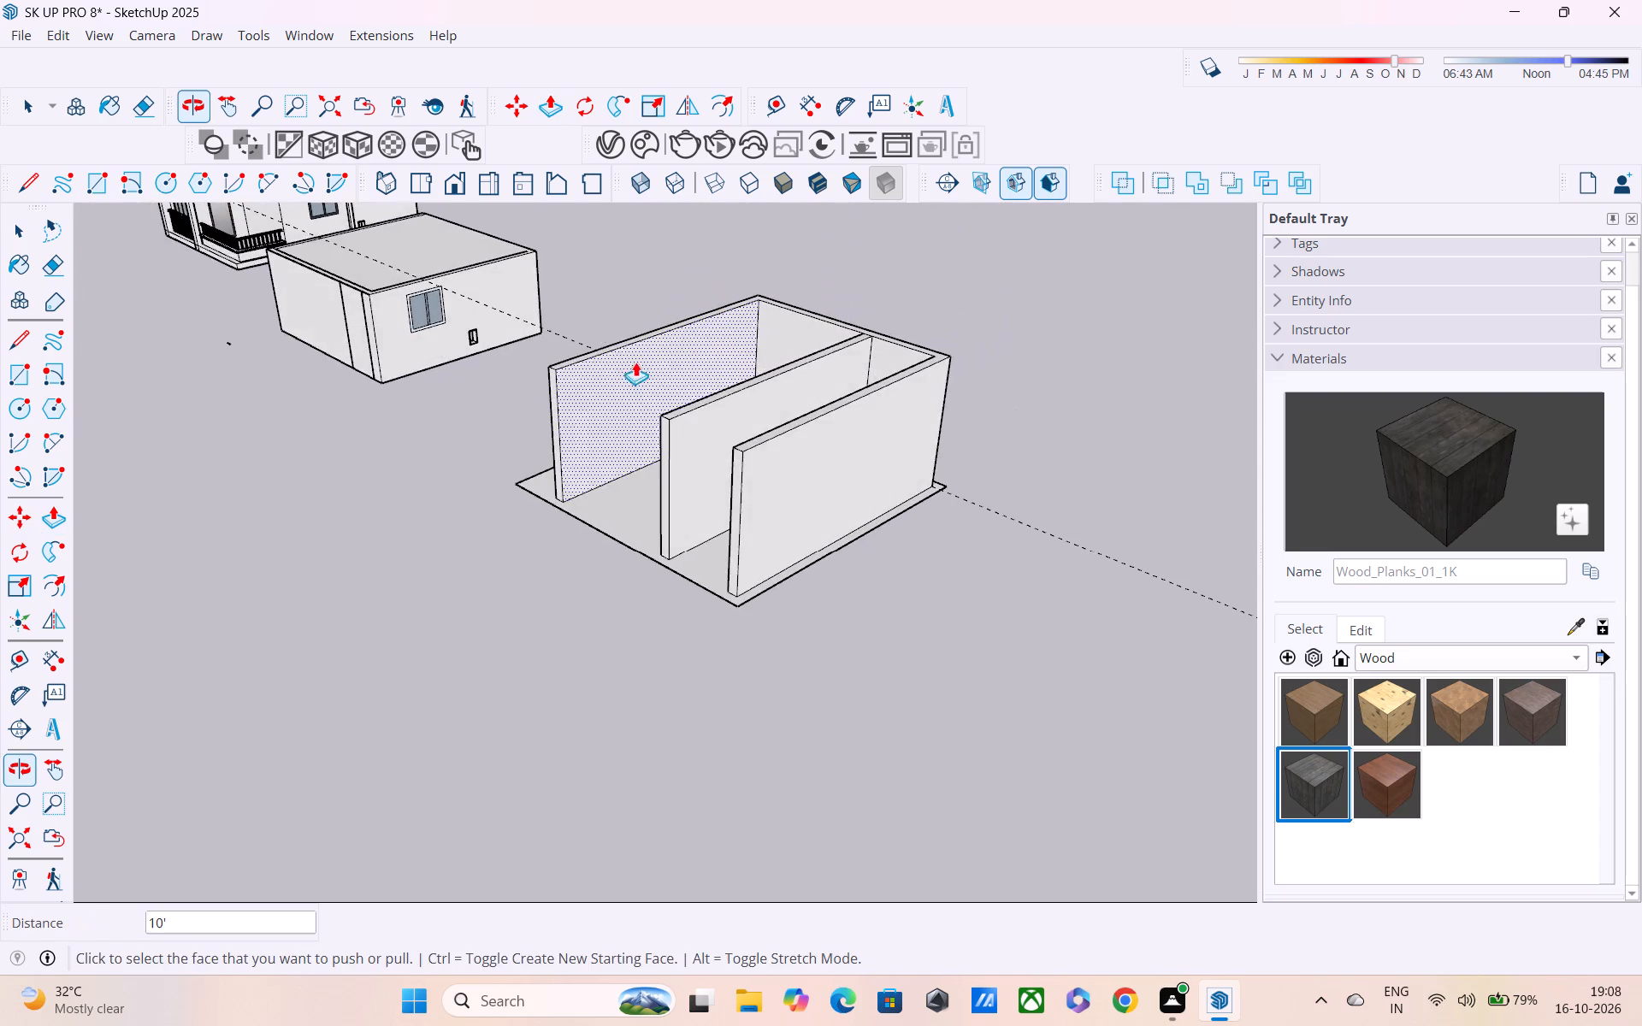
scroll(662, 395, "down", 5)
middle_click_drag(690, 470, 795, 378)
middle_click_drag(762, 392, 1021, 489)
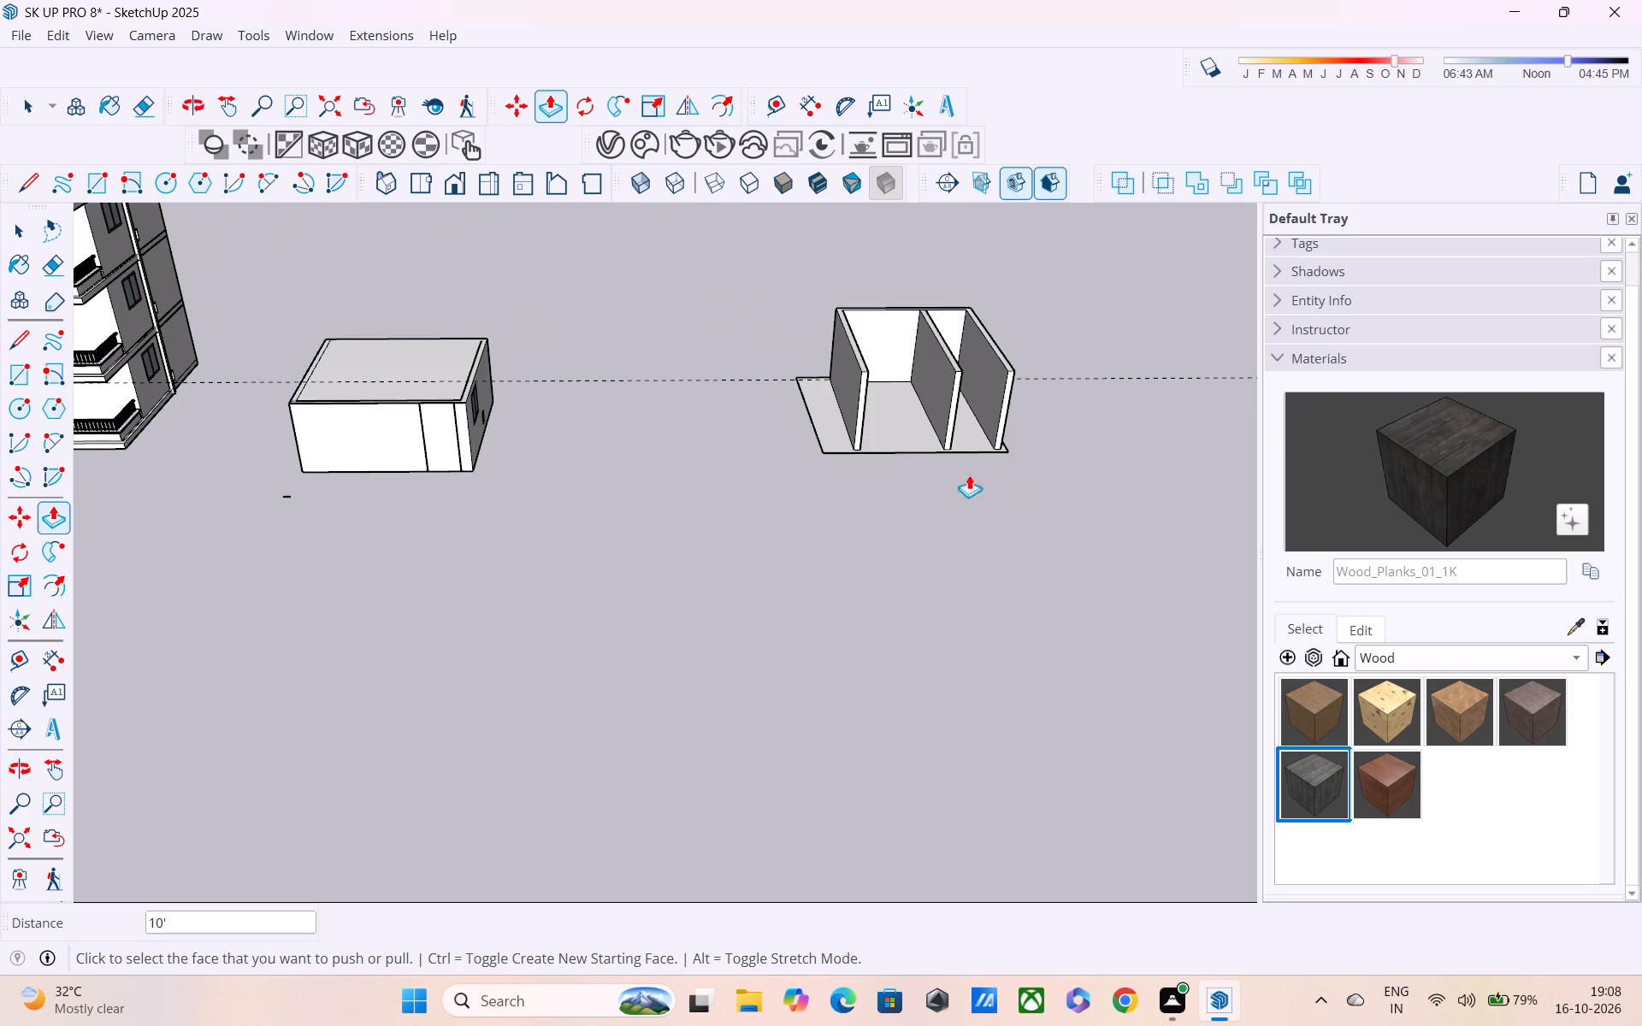
scroll(866, 428, "up", 5)
scroll(786, 477, "down", 1)
middle_click_drag(780, 491, 659, 396)
scroll(659, 396, "up", 1)
scroll(659, 402, "down", 6)
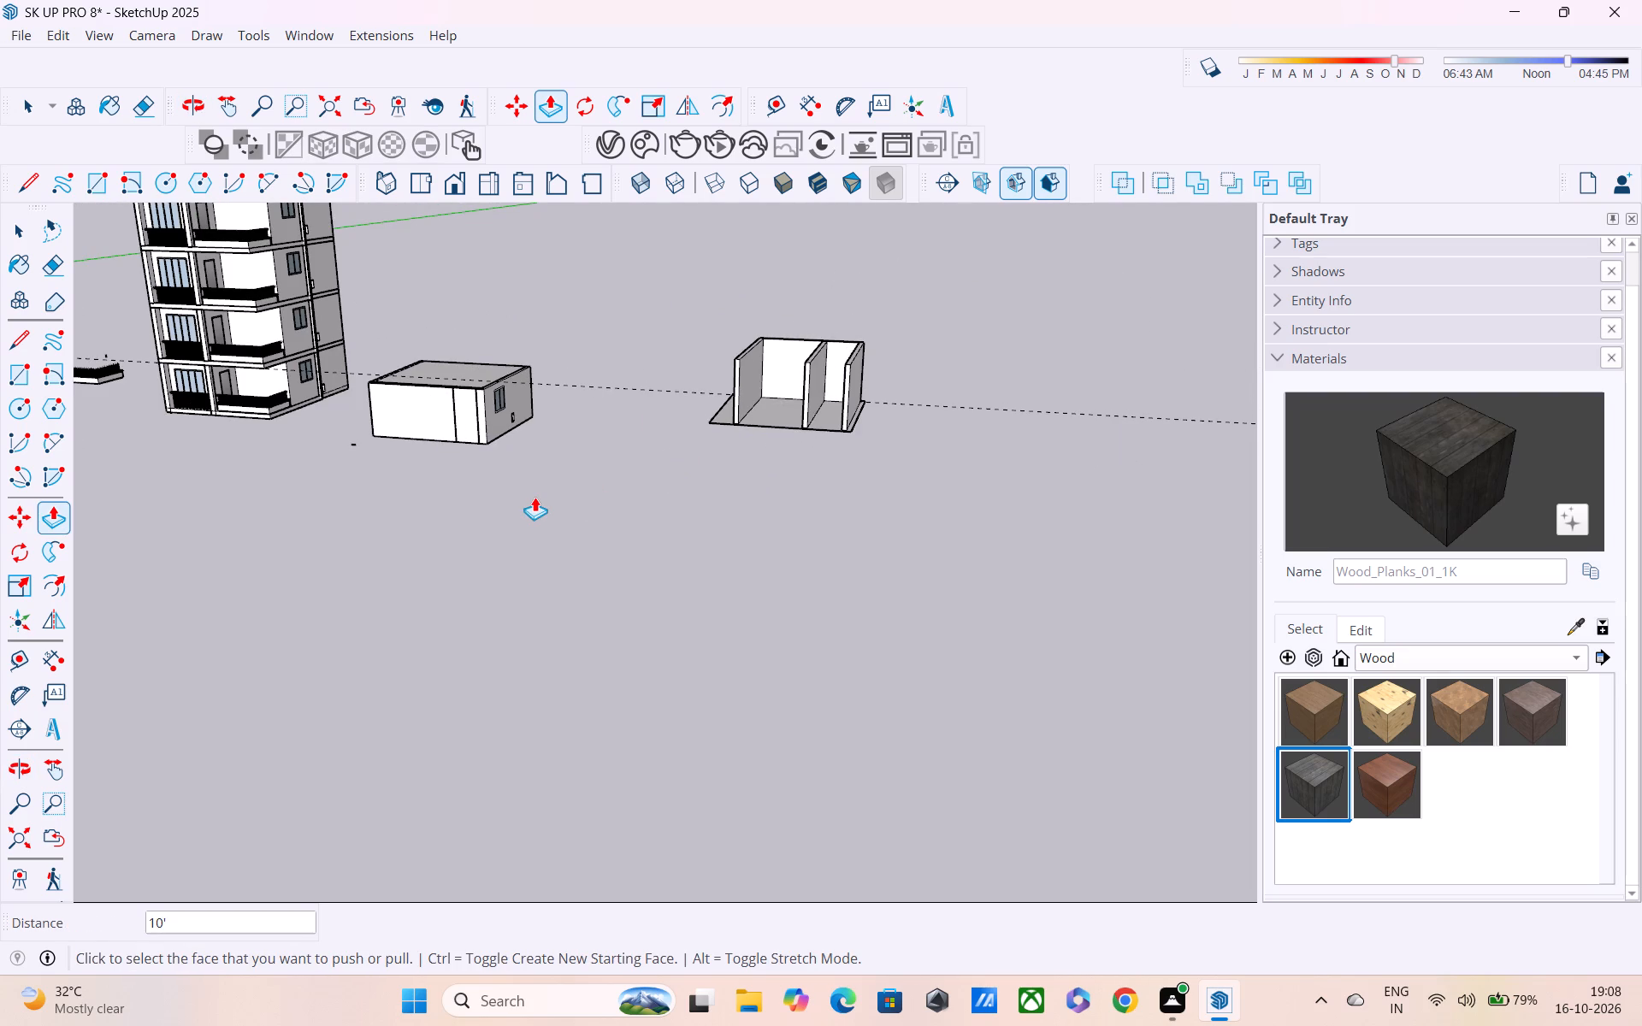
middle_click_drag(535, 500, 579, 659)
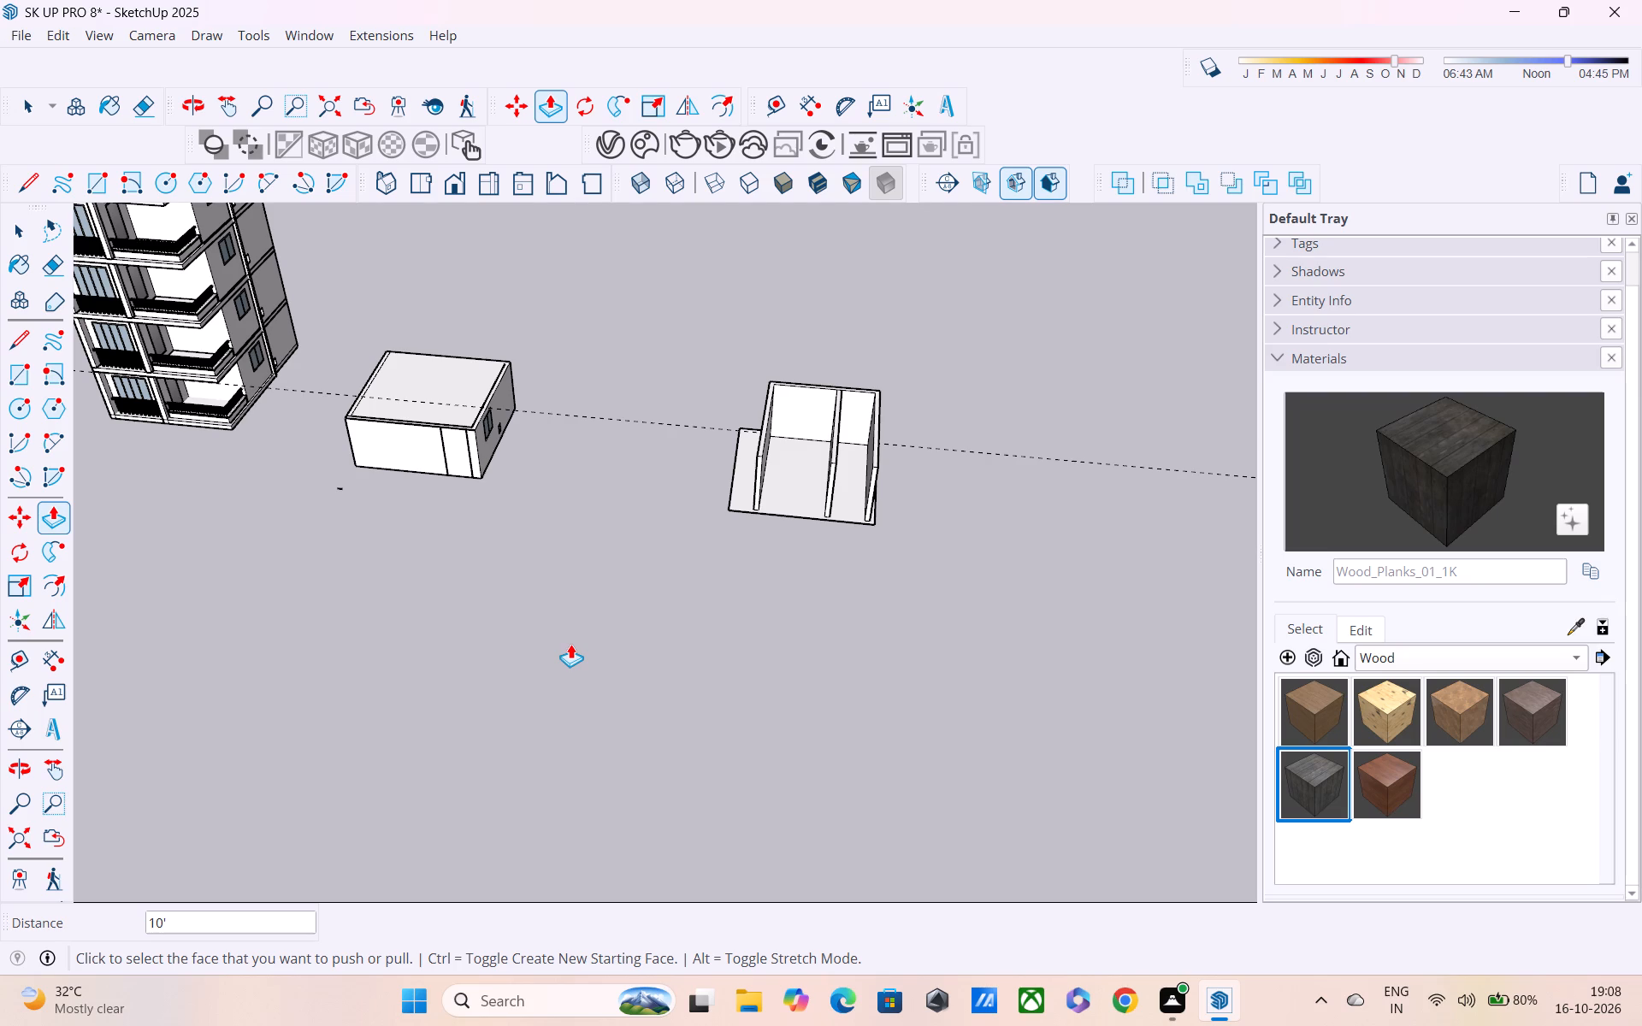
scroll(532, 681, "down", 2)
middle_click_drag(509, 687, 419, 393)
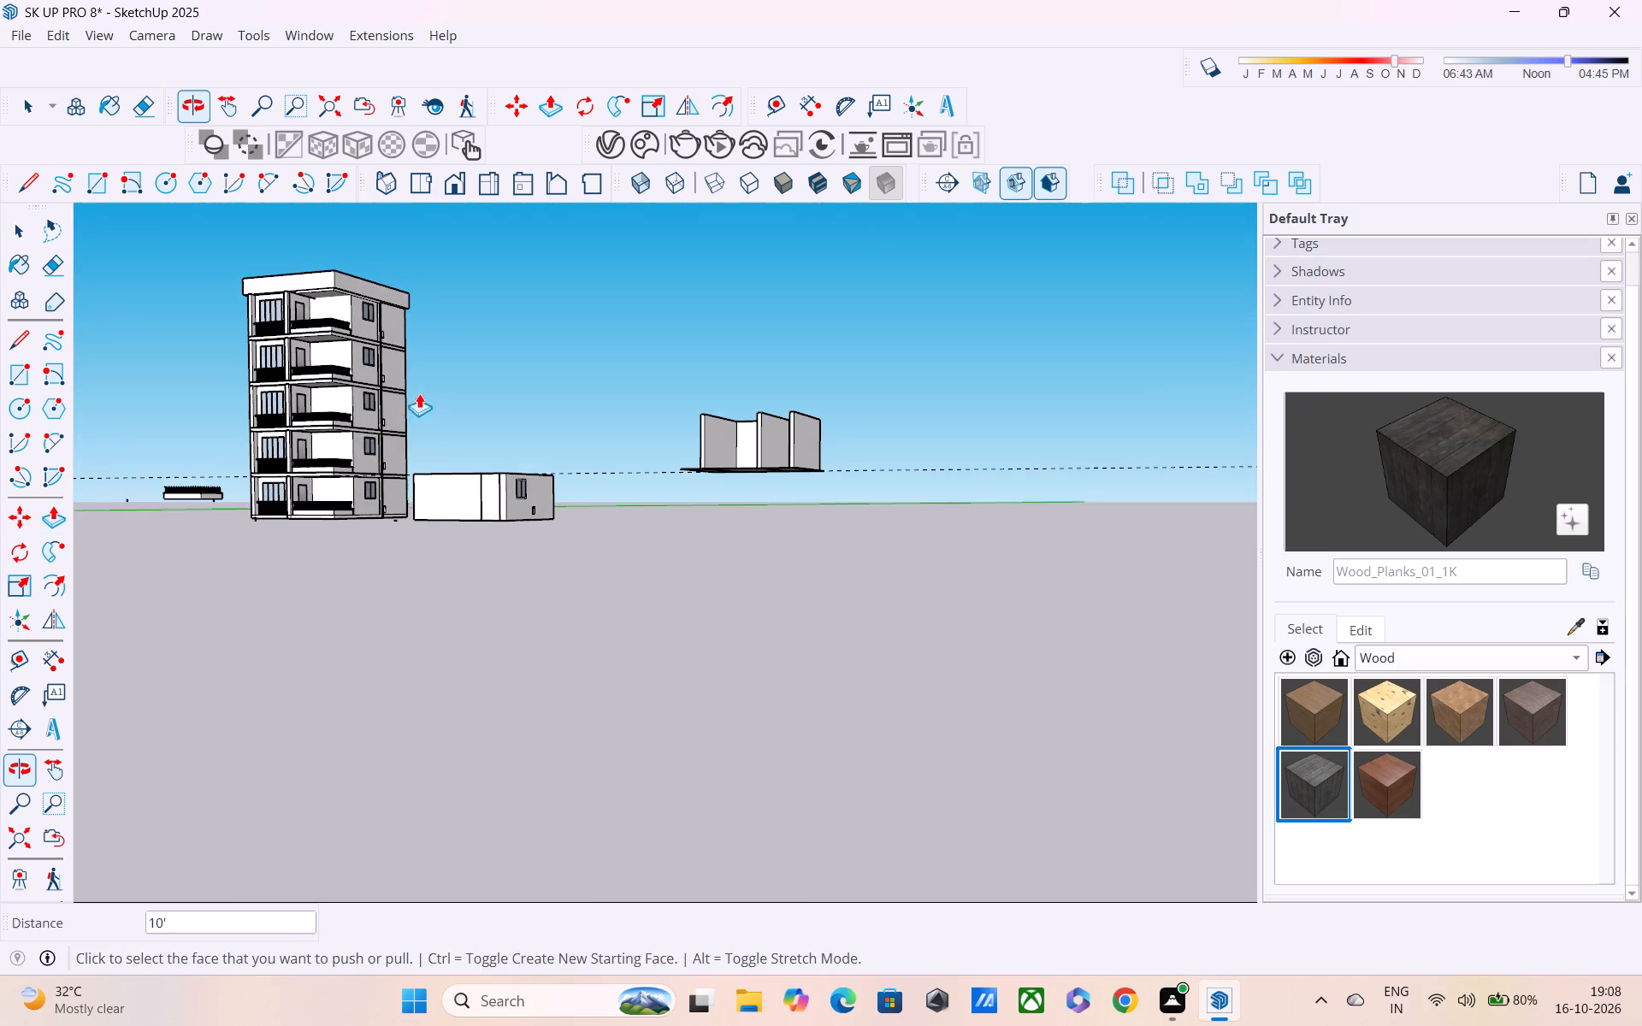
middle_click_drag(480, 560, 551, 749)
scroll(721, 604, "up", 4)
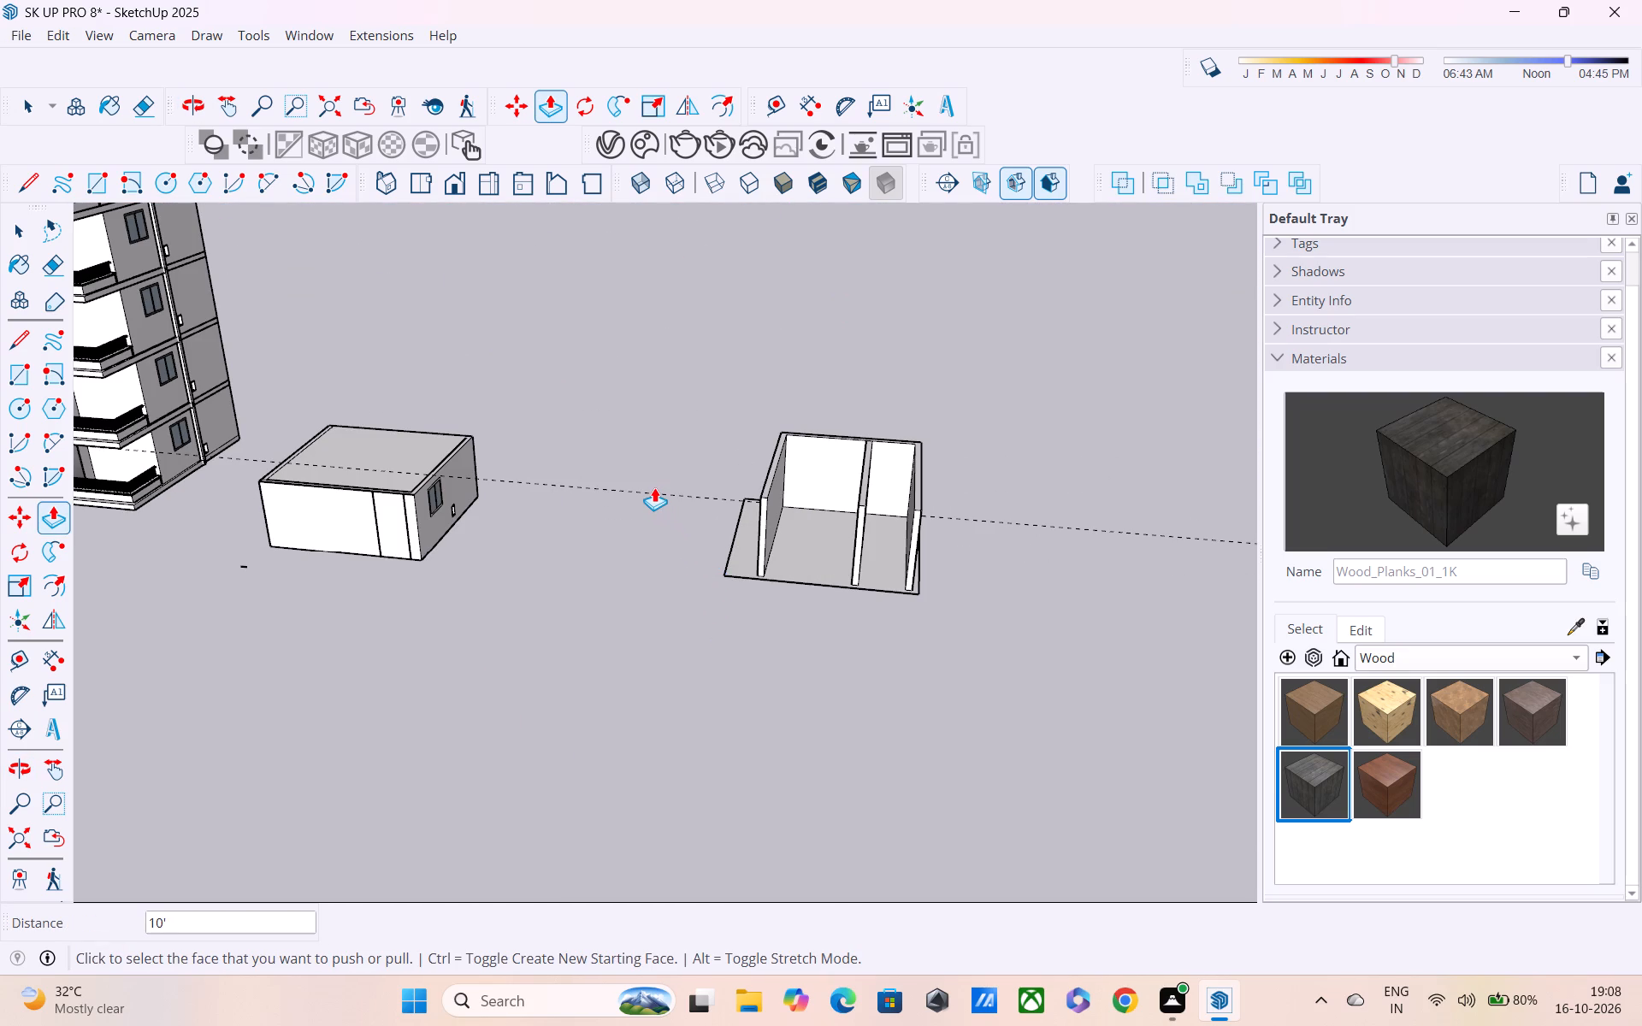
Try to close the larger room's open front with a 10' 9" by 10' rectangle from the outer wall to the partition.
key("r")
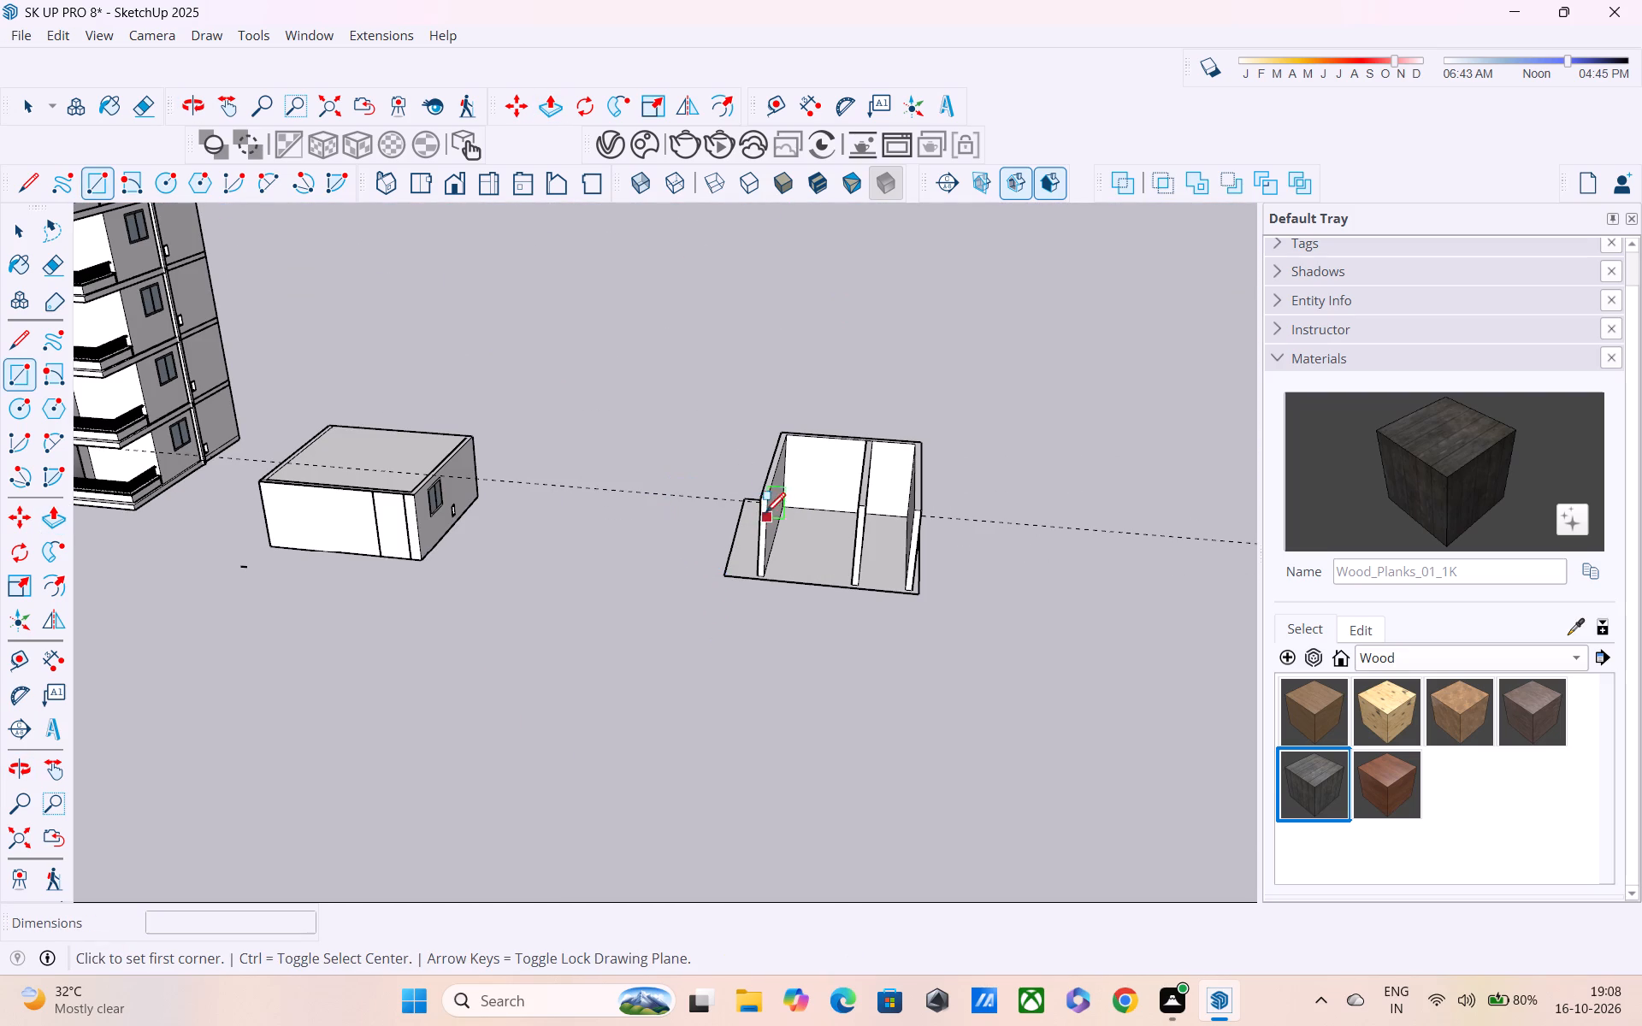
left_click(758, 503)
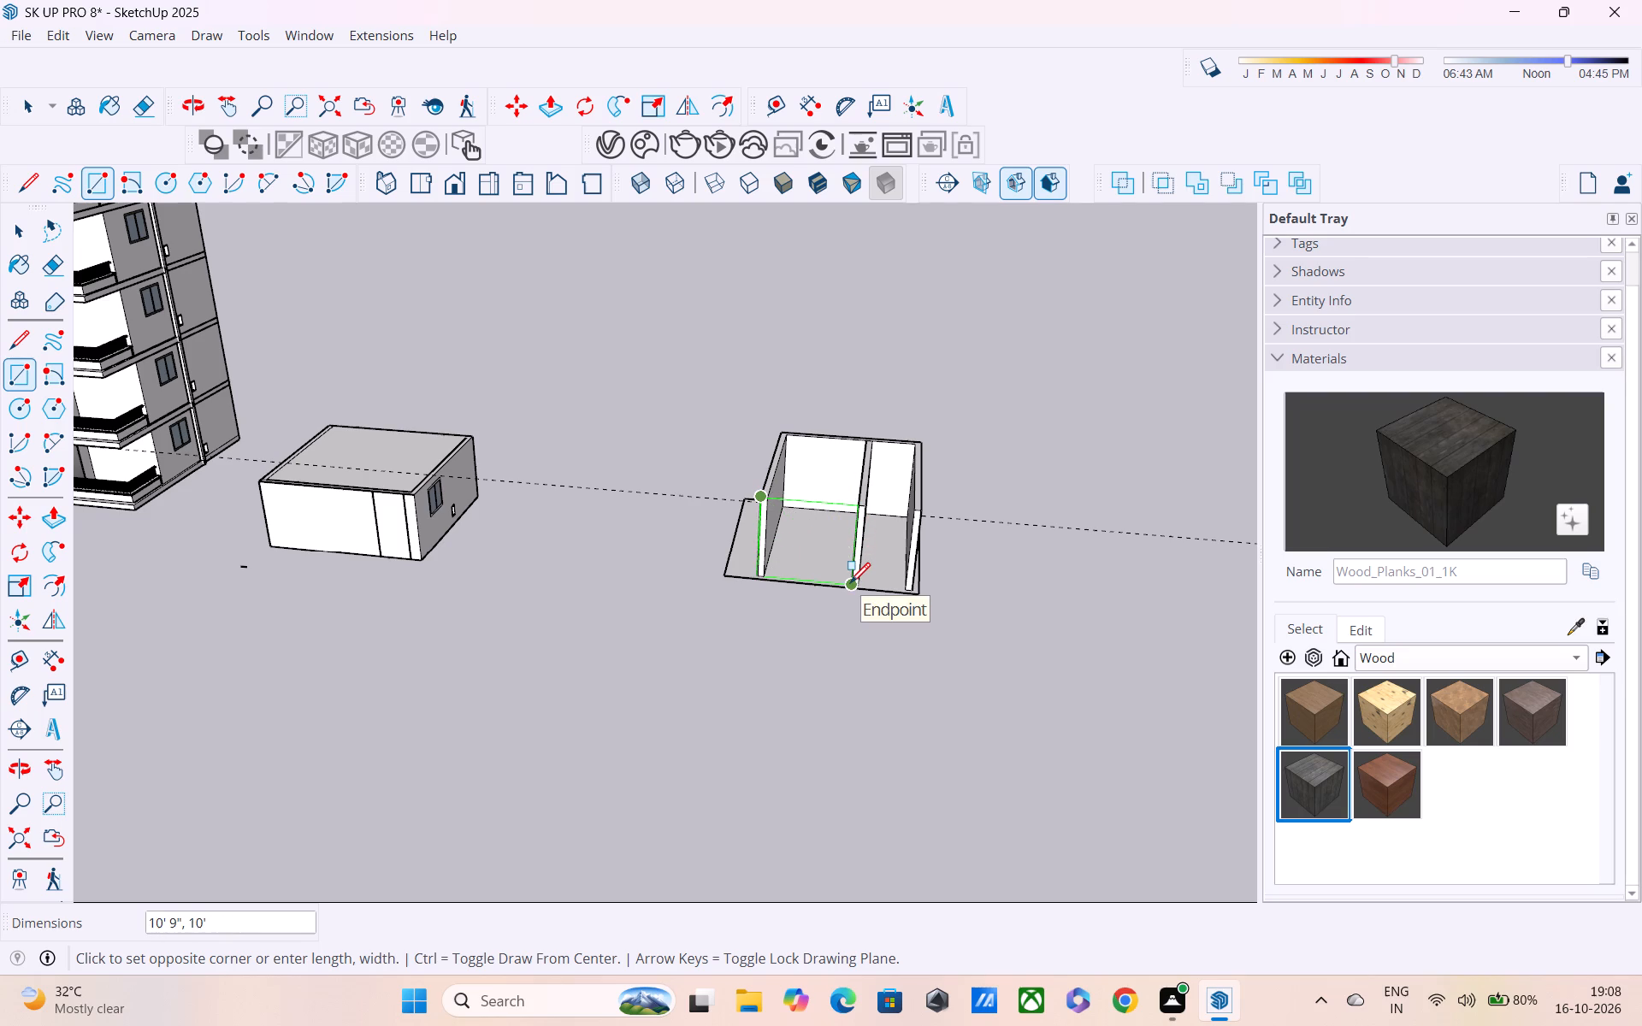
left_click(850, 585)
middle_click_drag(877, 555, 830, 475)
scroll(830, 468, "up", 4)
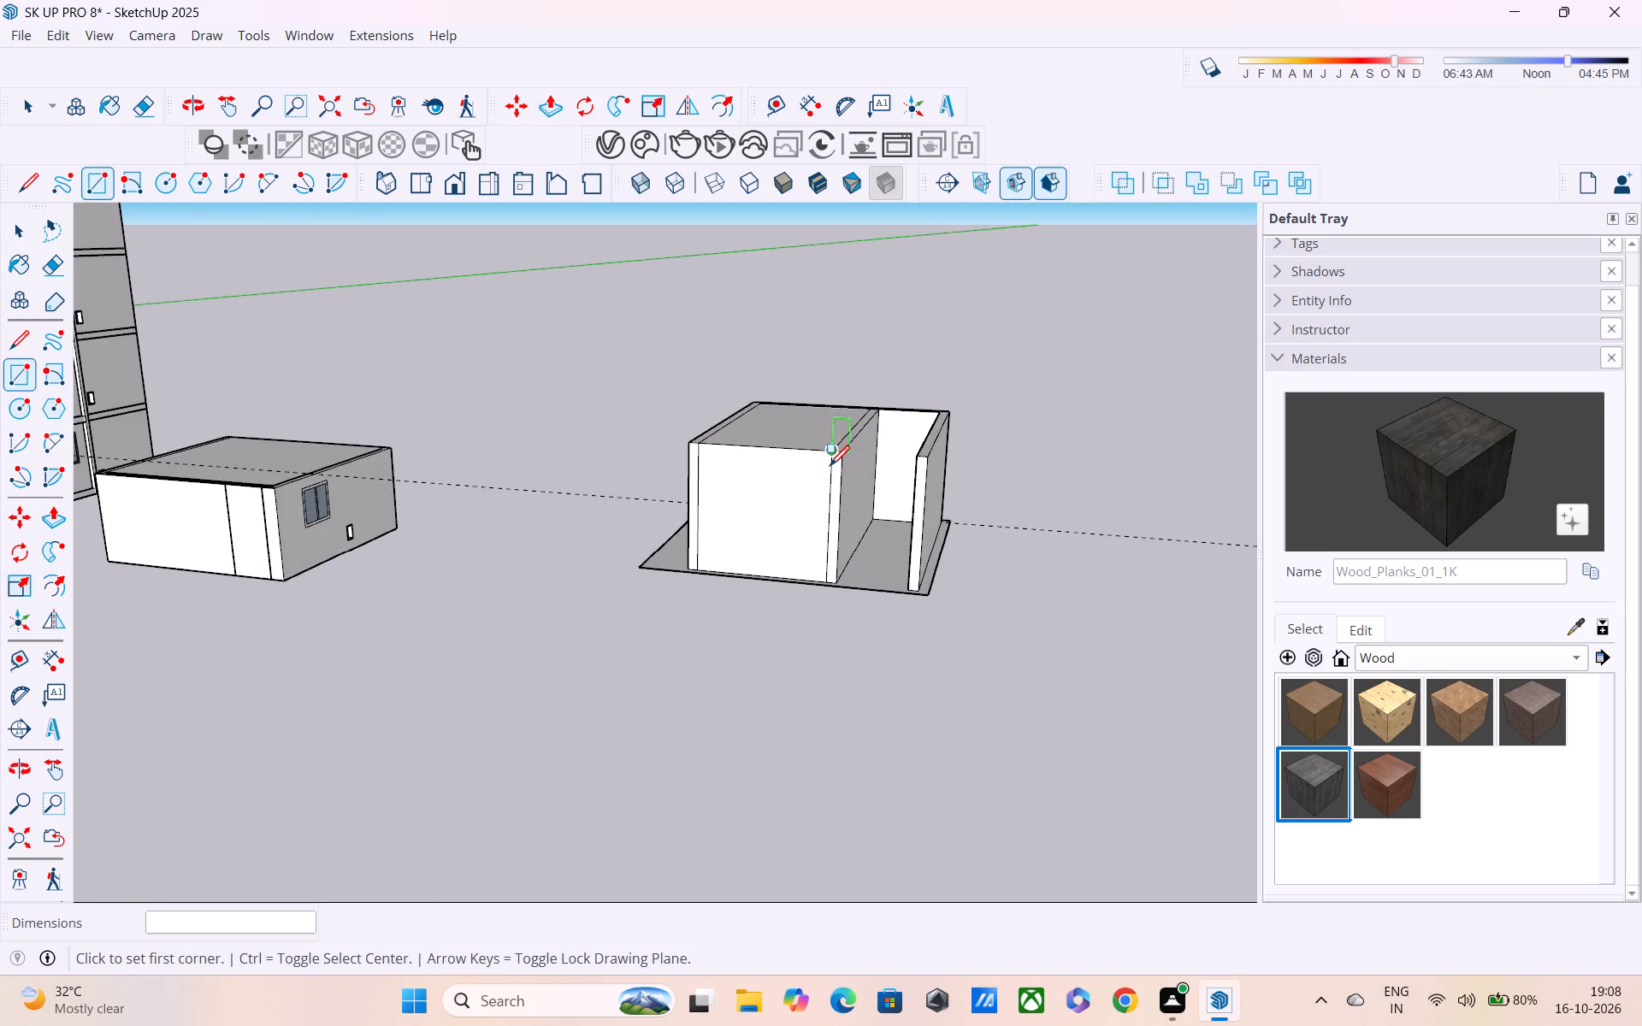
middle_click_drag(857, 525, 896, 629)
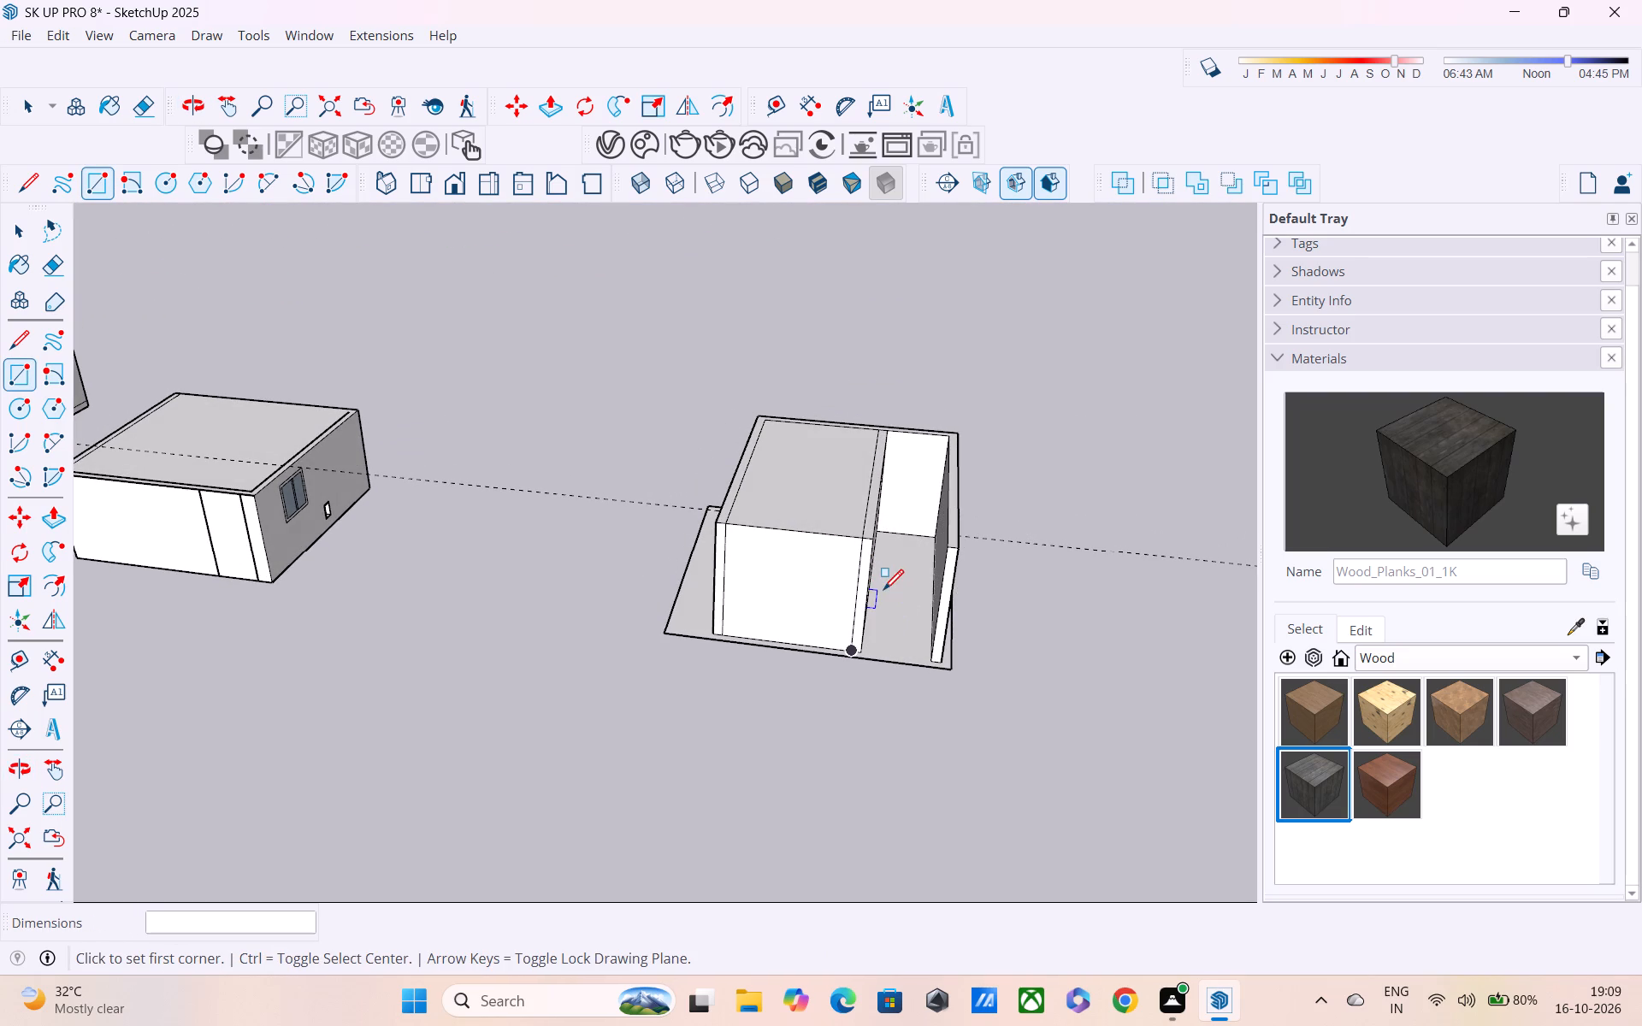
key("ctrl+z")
Draw a 10' vertical line on the inner face of the larger room's outer side wall, just behind its front end.
middle_click_drag(779, 569, 633, 585)
scroll(623, 580, "up", 6)
middle_click_drag(637, 542, 585, 546)
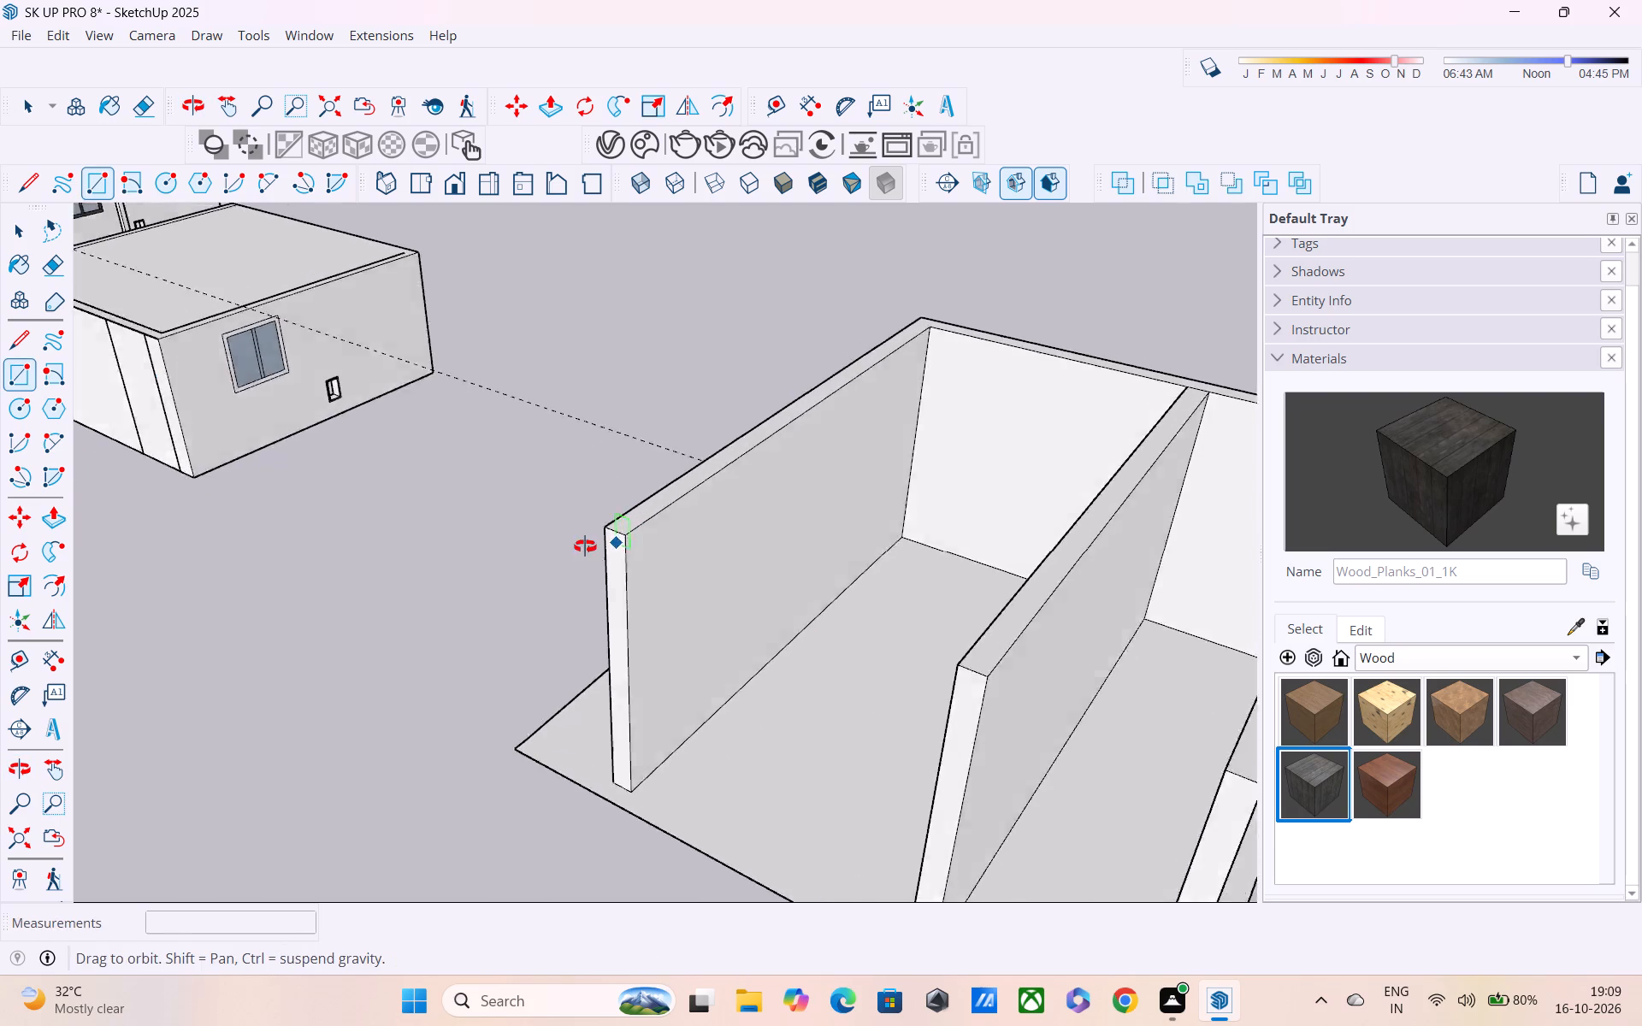
middle_click_drag(585, 546, 550, 530)
key("space")
key("l")
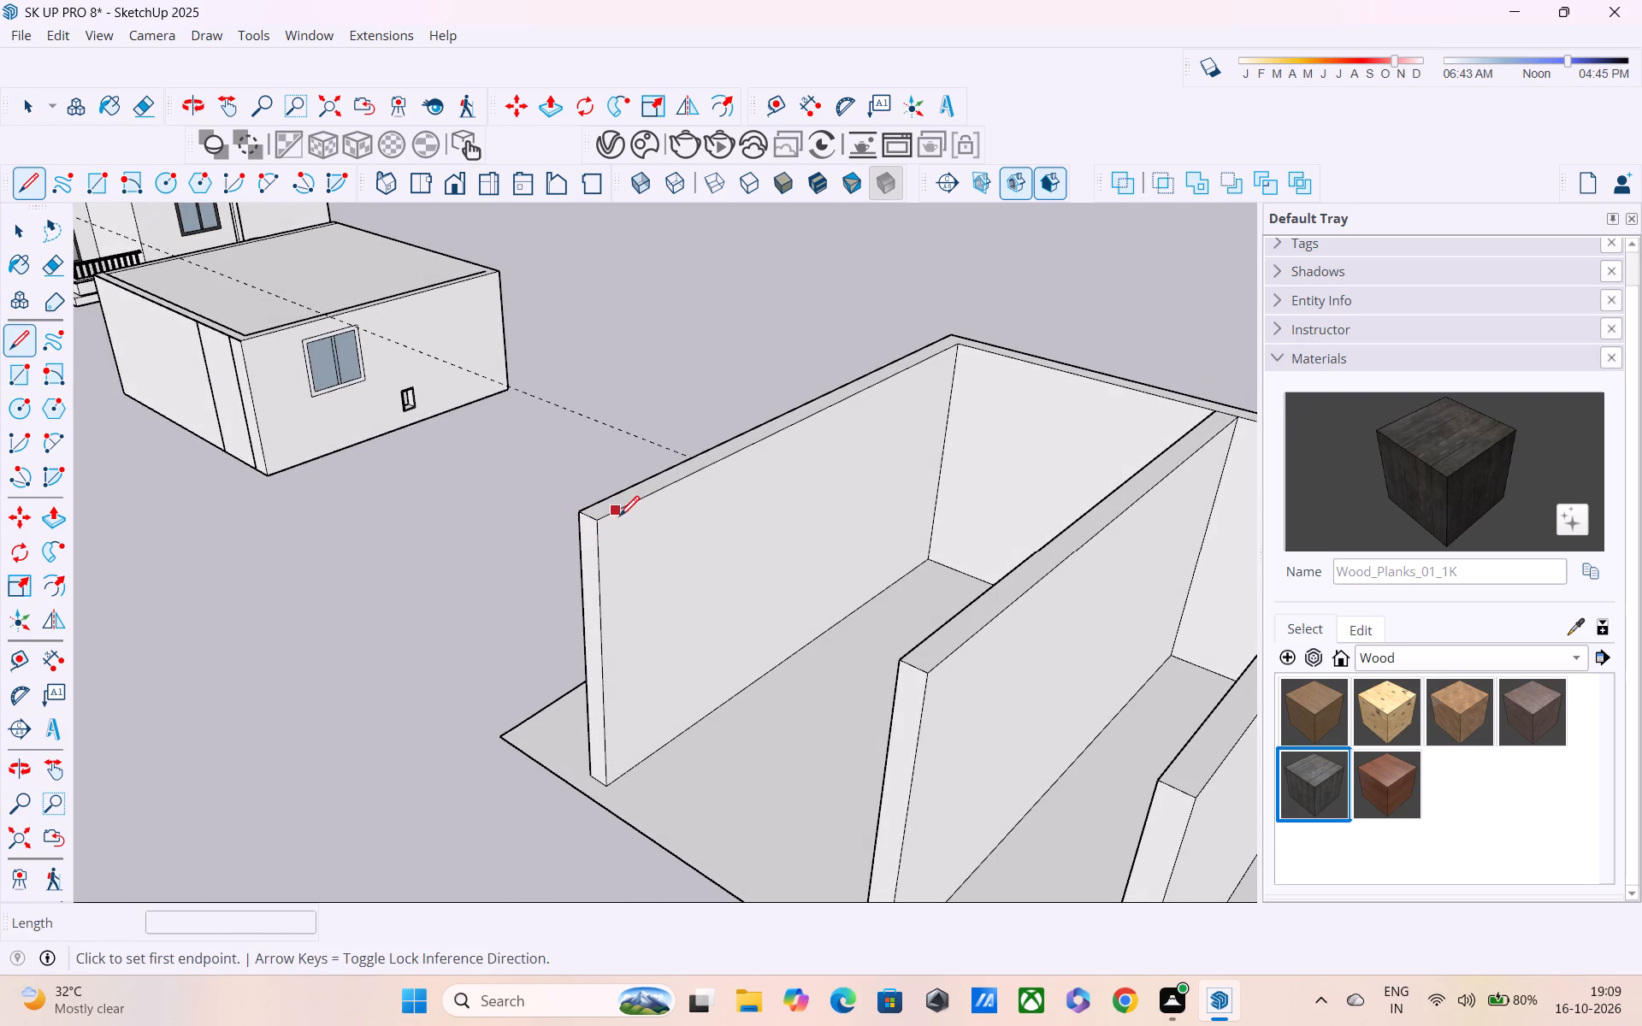
left_click(619, 516)
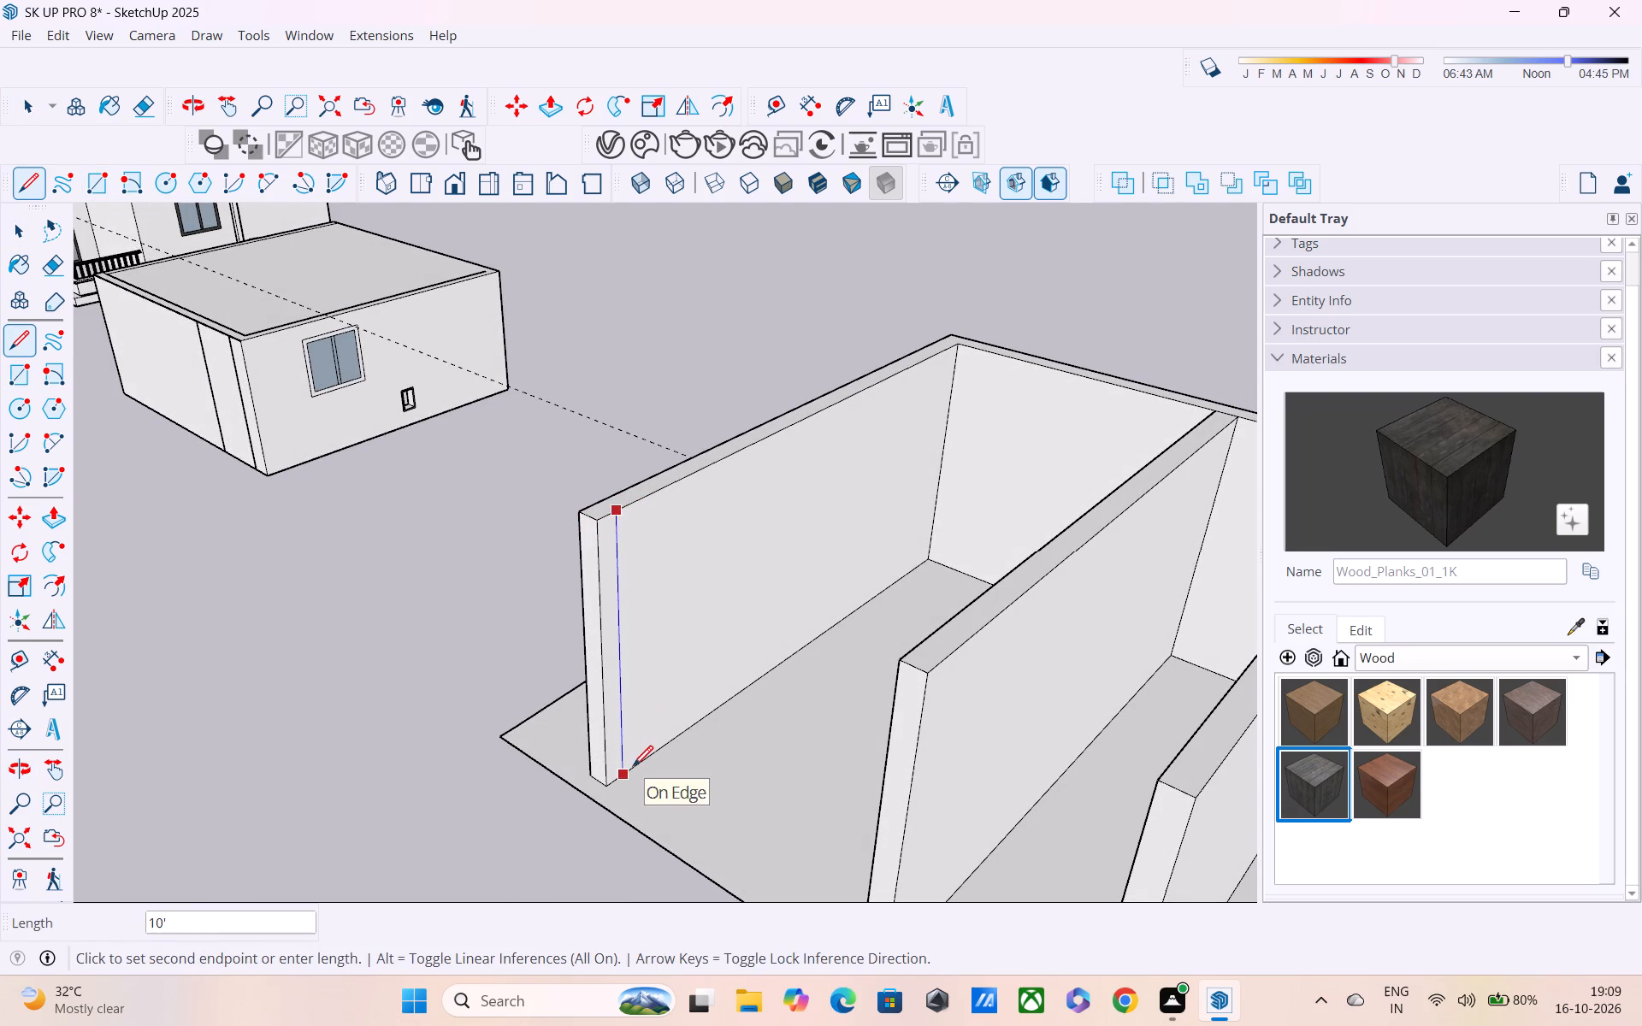
left_click(633, 768)
Draw a 3" line along the partition's top edge, aligned with the outer wall's line, and a 10' vertical line down its larger-room face.
middle_click_drag(641, 769, 989, 663)
scroll(1154, 425, "up", 3)
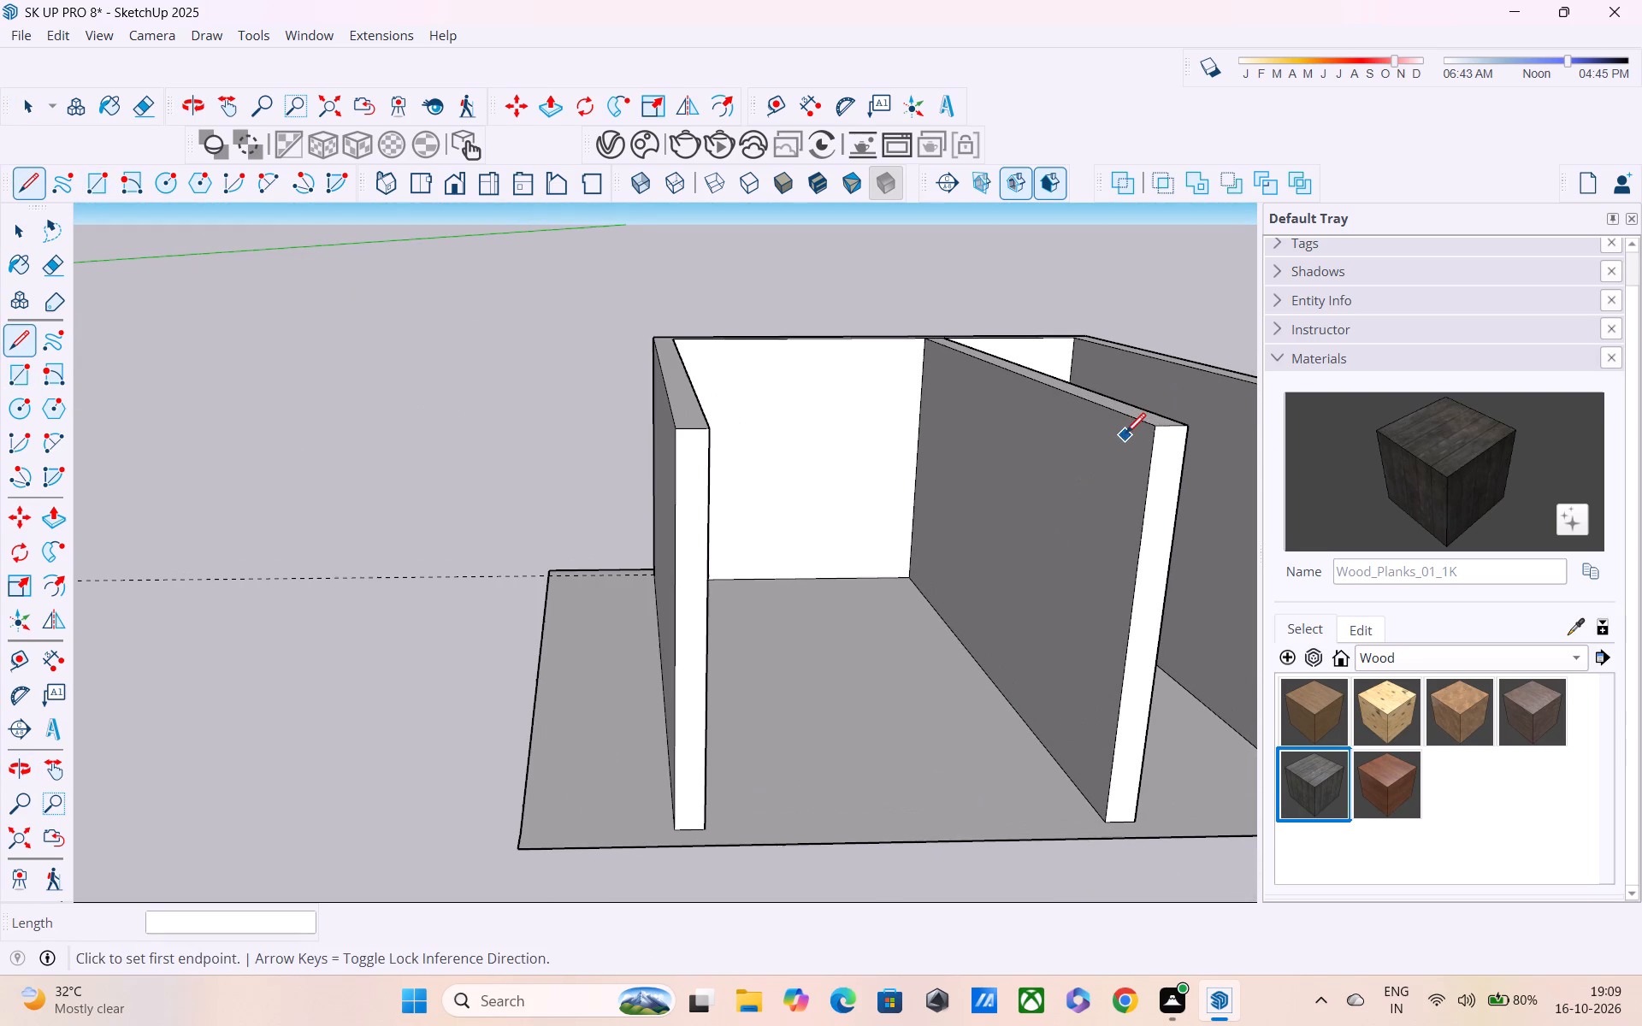
scroll(1149, 424, "up", 4)
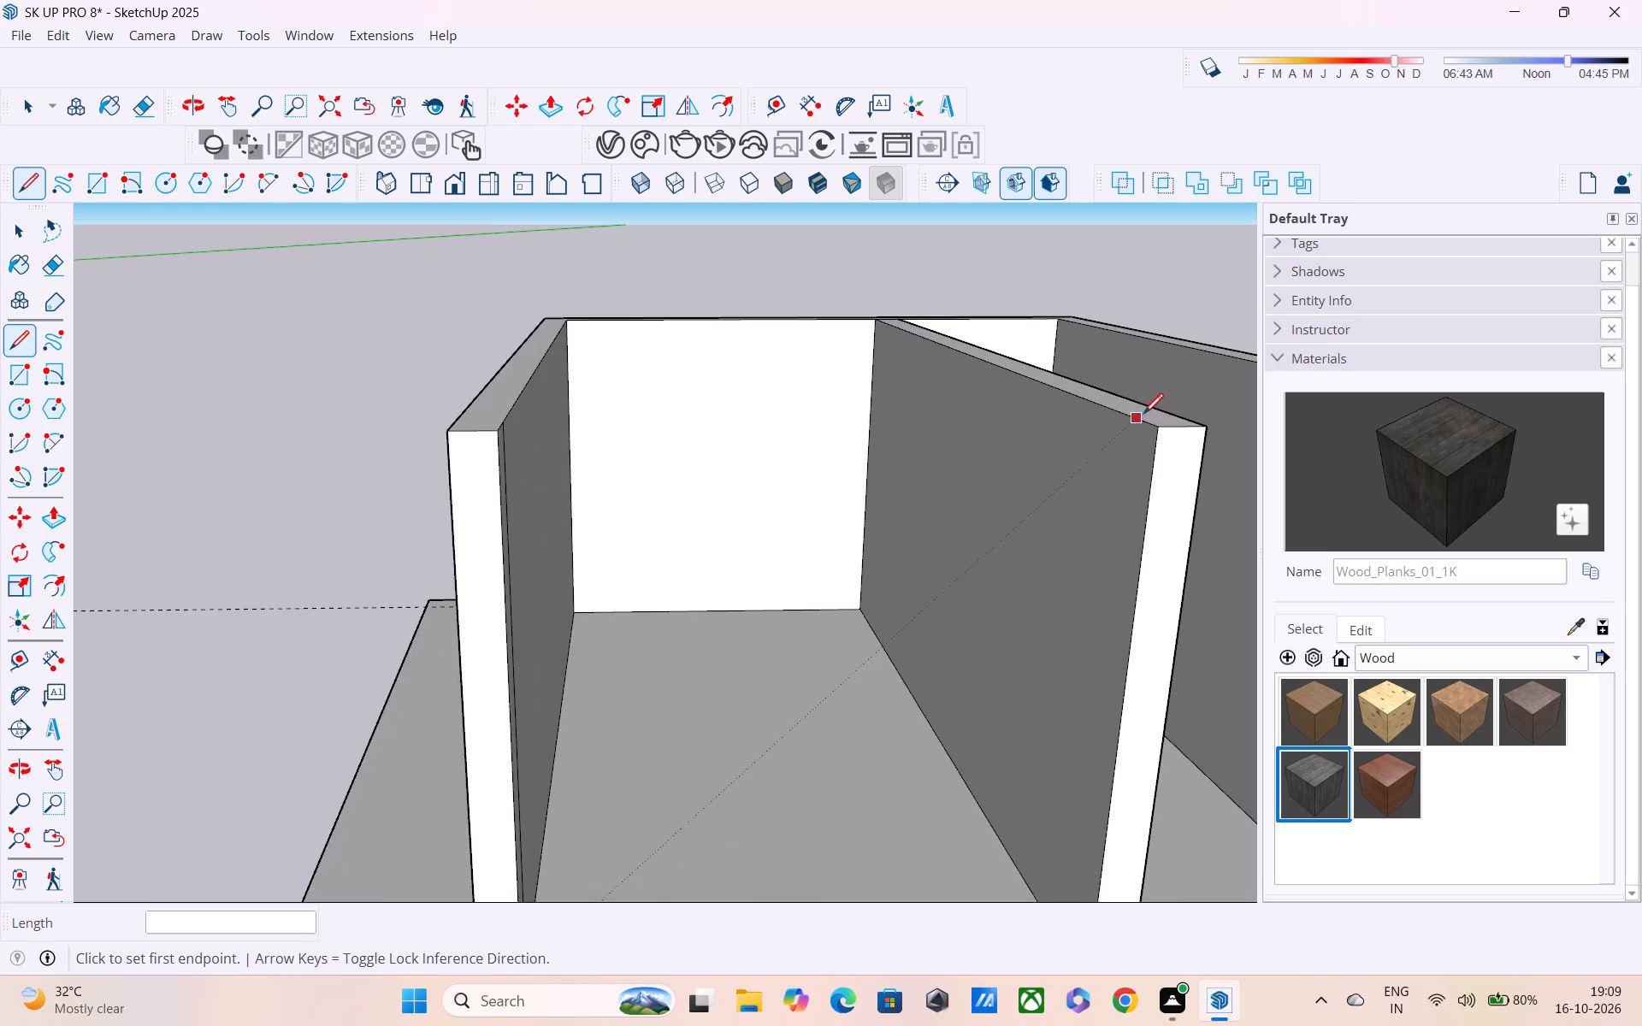
scroll(1143, 416, "up", 4)
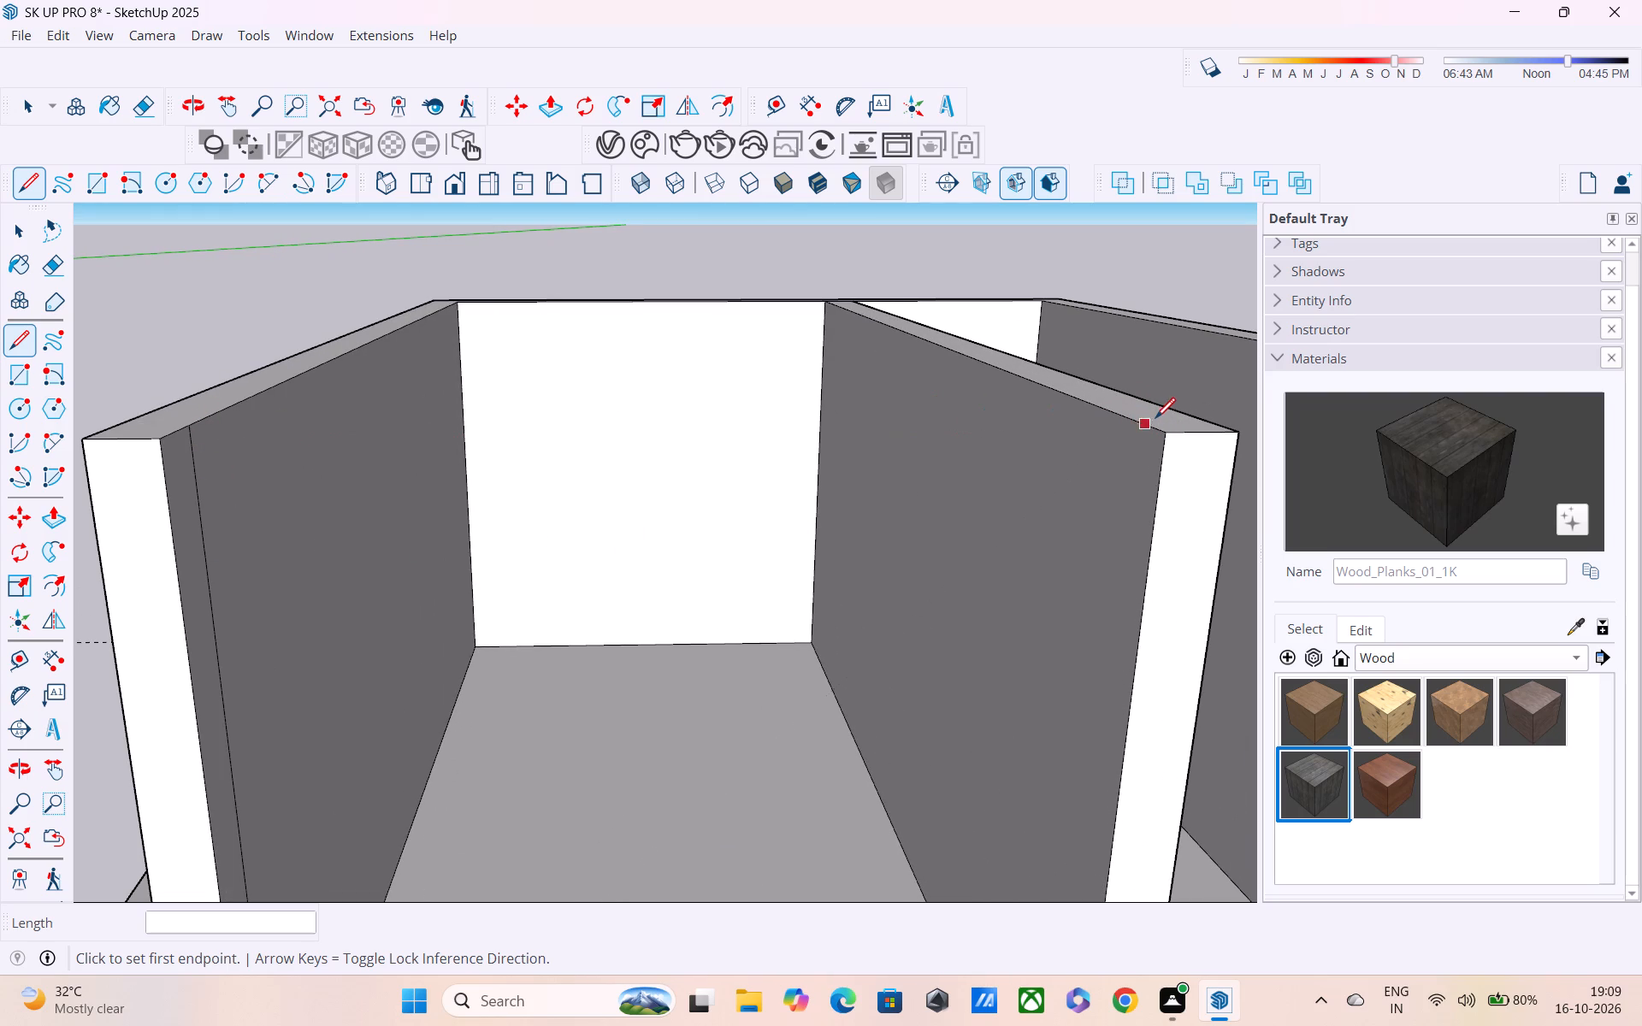
middle_click_drag(1247, 523, 1343, 575)
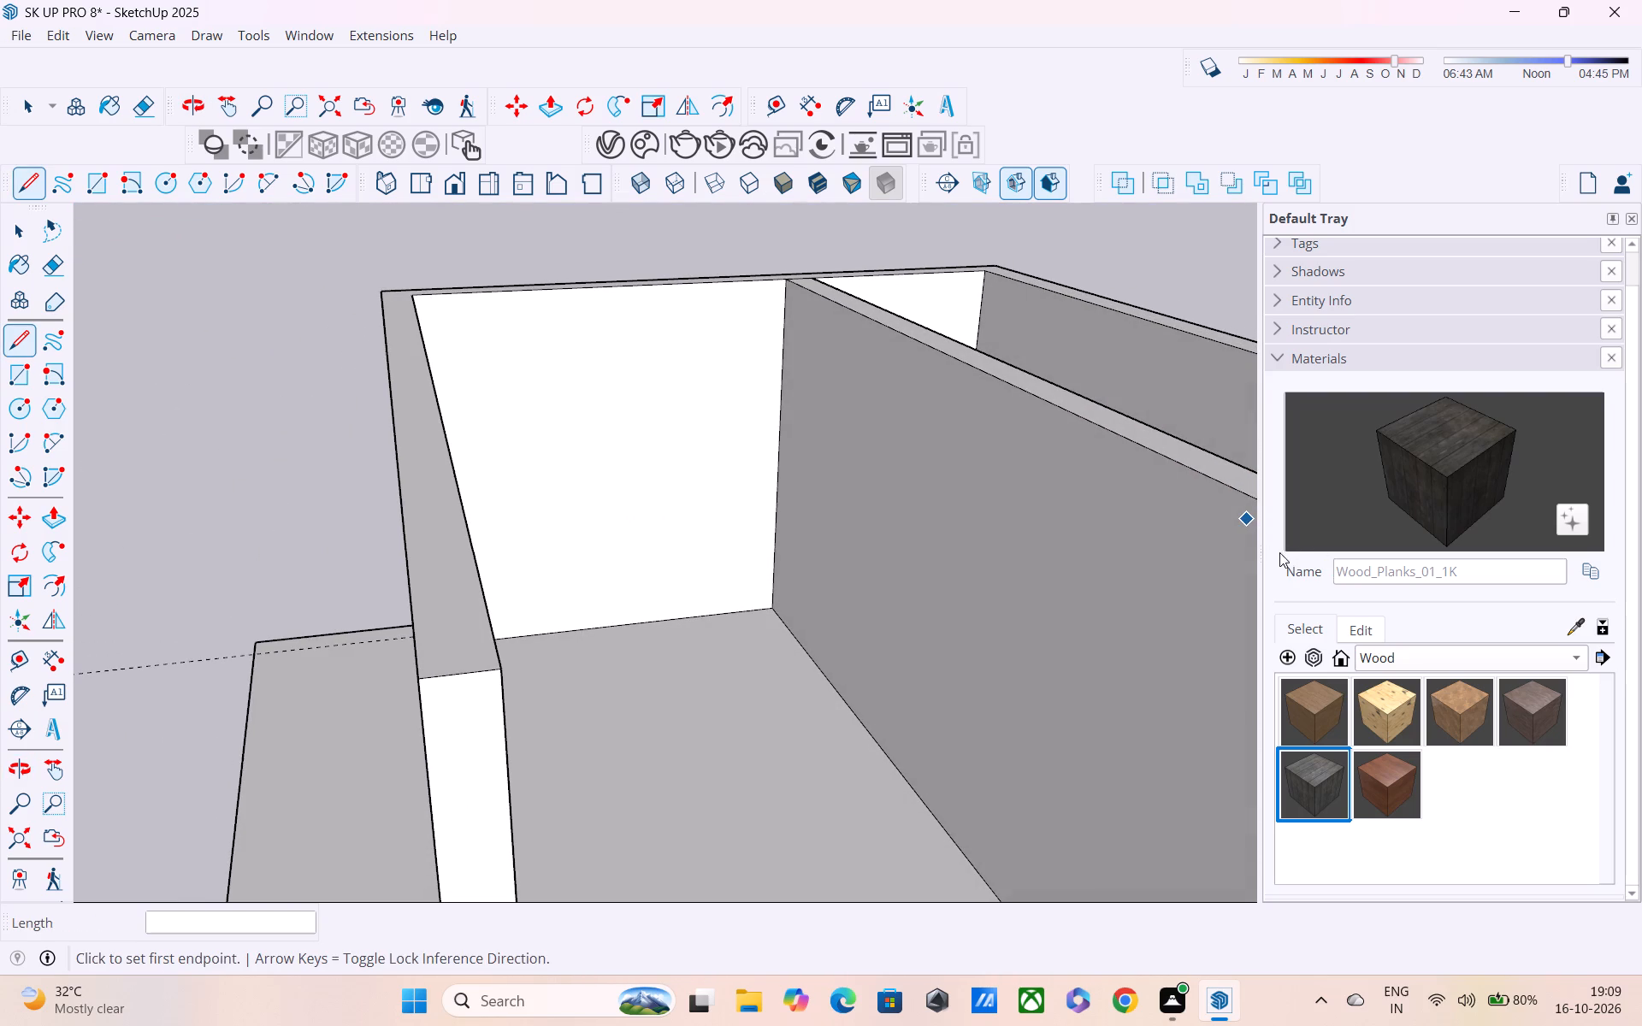
middle_click_drag(1255, 551, 919, 520, "shift")
middle_click_drag(444, 559, 544, 552, "shift")
scroll(509, 561, "up", 5)
scroll(424, 567, "down", 2)
scroll(463, 469, "down", 6)
middle_click_drag(477, 498, 422, 497, "shift")
middle_click_drag(434, 494, 528, 482, "shift")
scroll(470, 482, "up", 4)
middle_click_drag(370, 436, 139, 447)
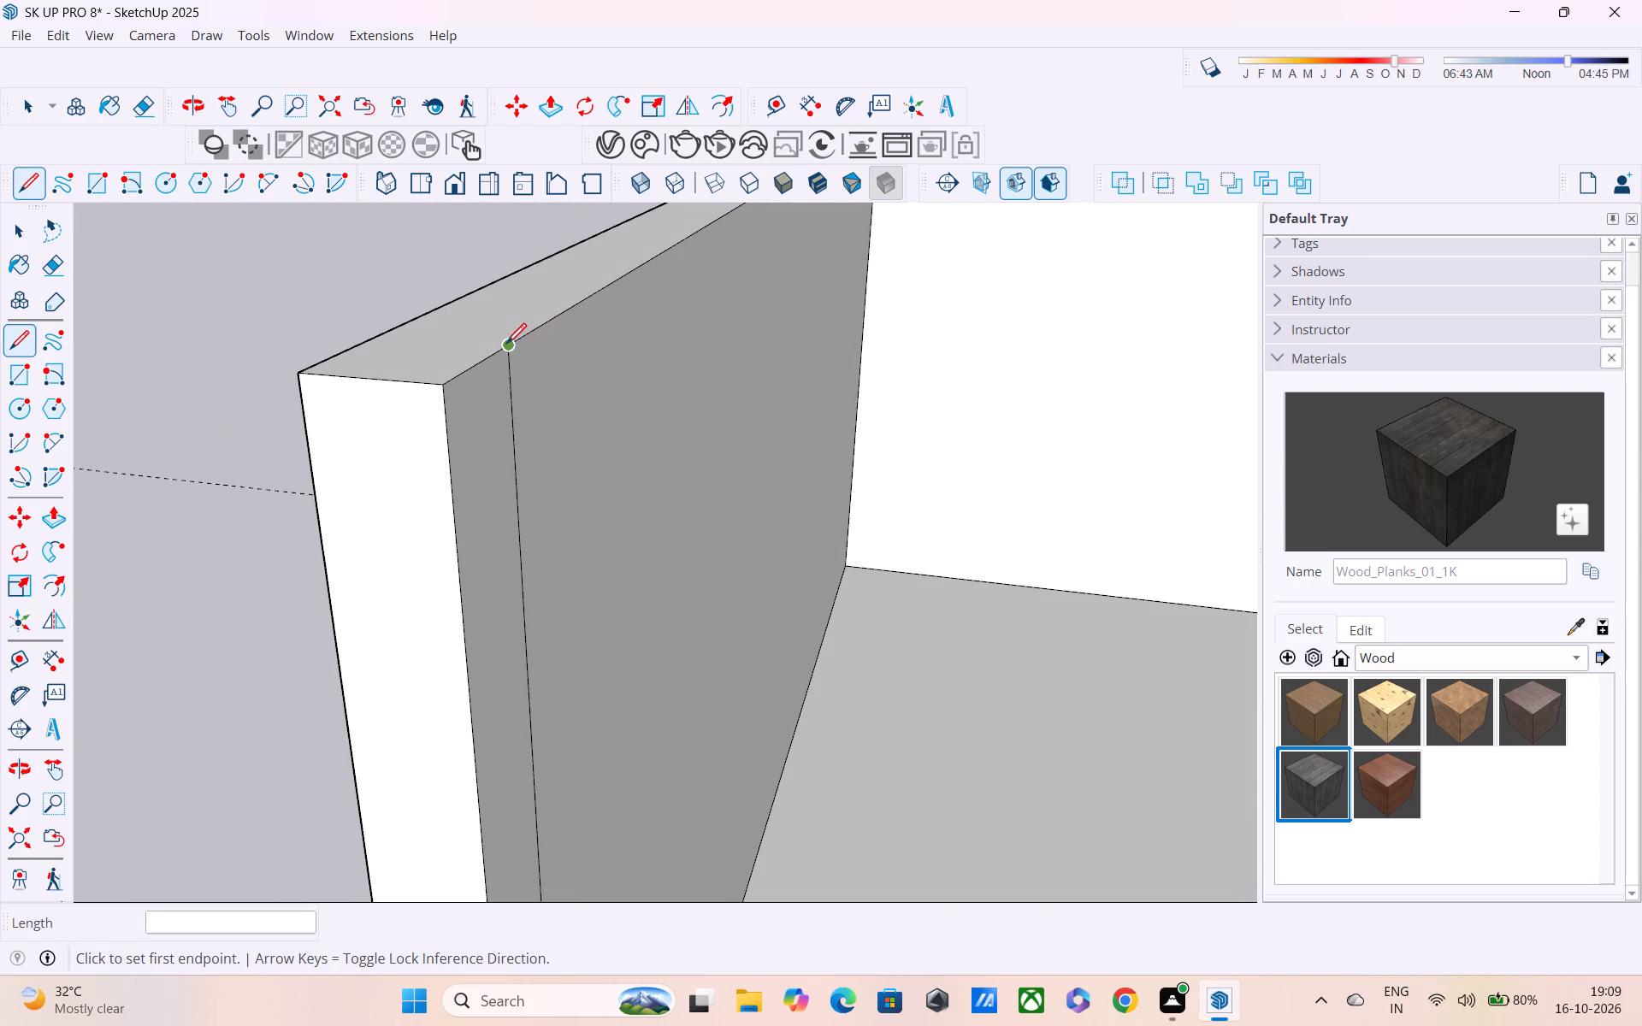
middle_click_drag(682, 368, 483, 328, "shift")
scroll(486, 329, "down", 1, "shift")
scroll(482, 327, "up", 1)
scroll(482, 327, "down", 4)
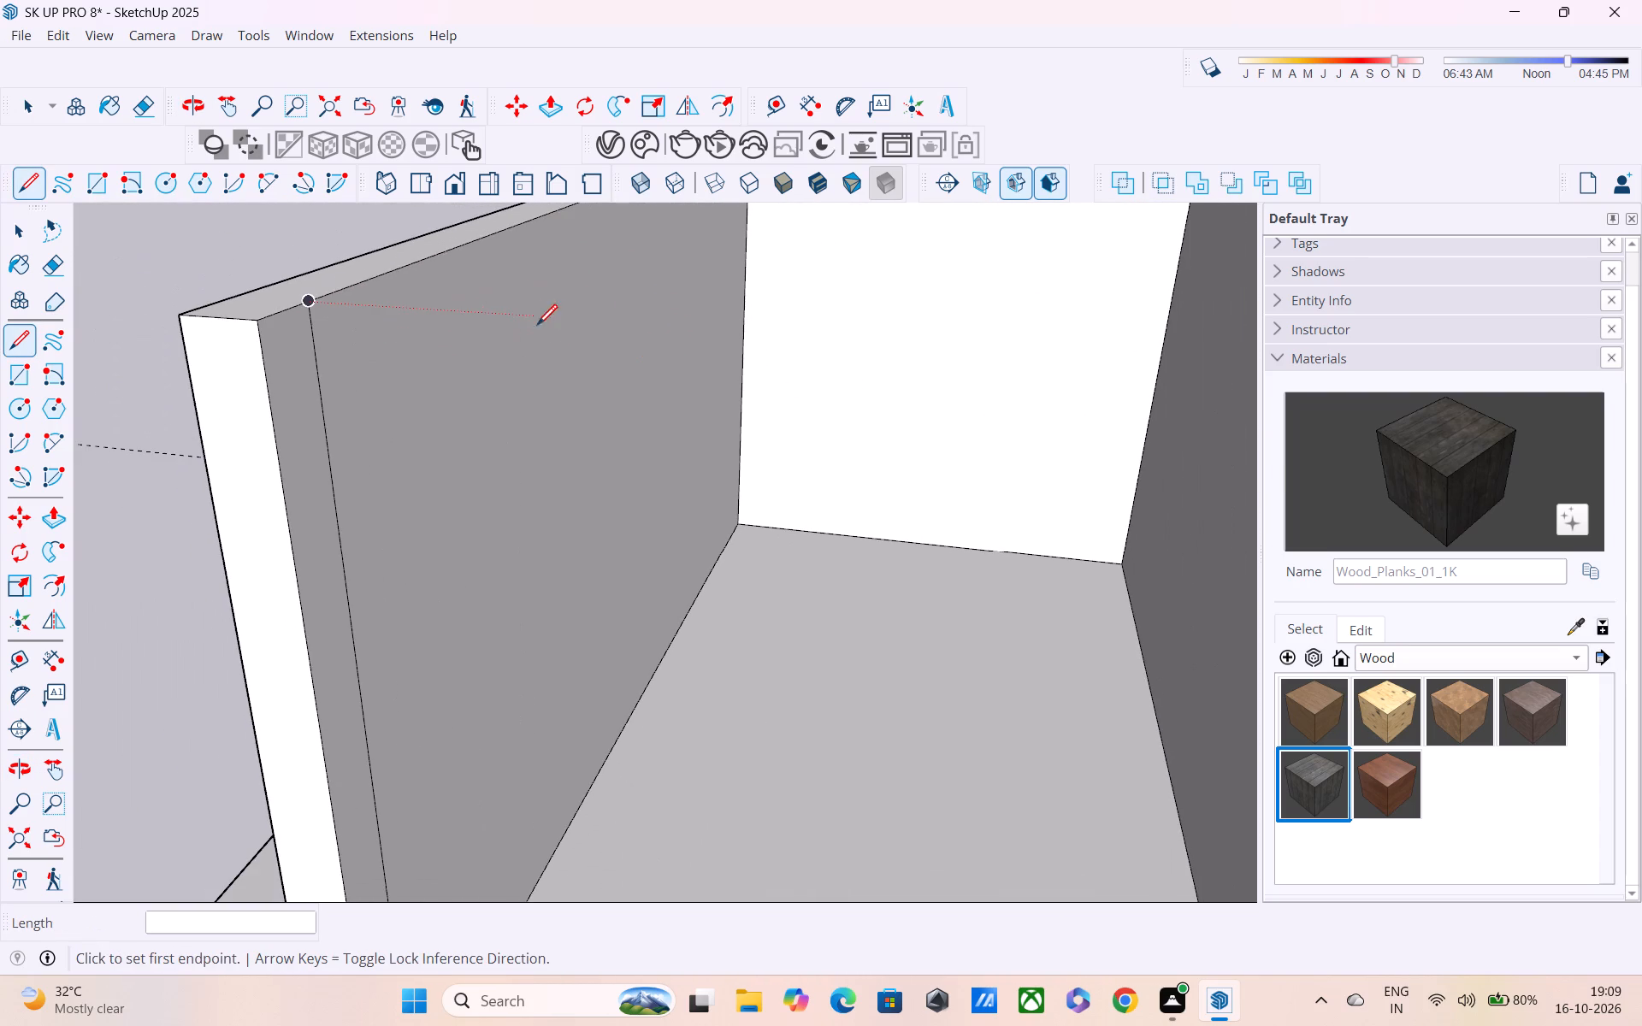
middle_click_drag(602, 327, 385, 312, "shift")
scroll(453, 321, "down", 2)
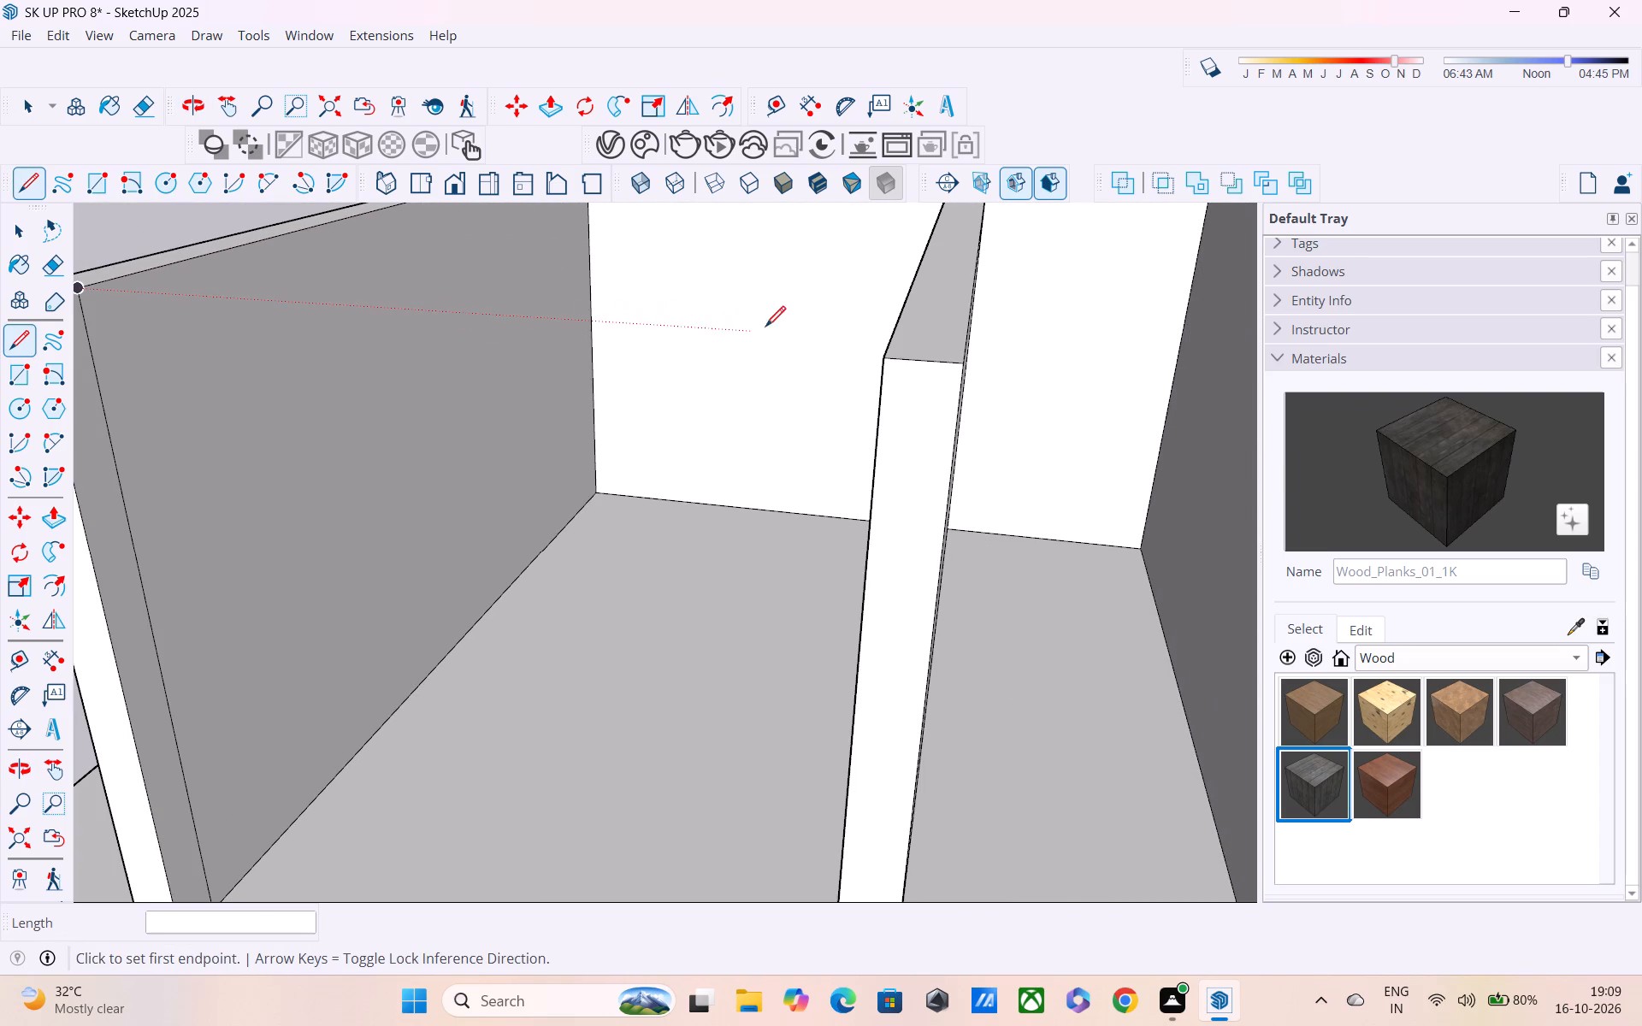
left_click(893, 336)
middle_click_drag(896, 341, 969, 357)
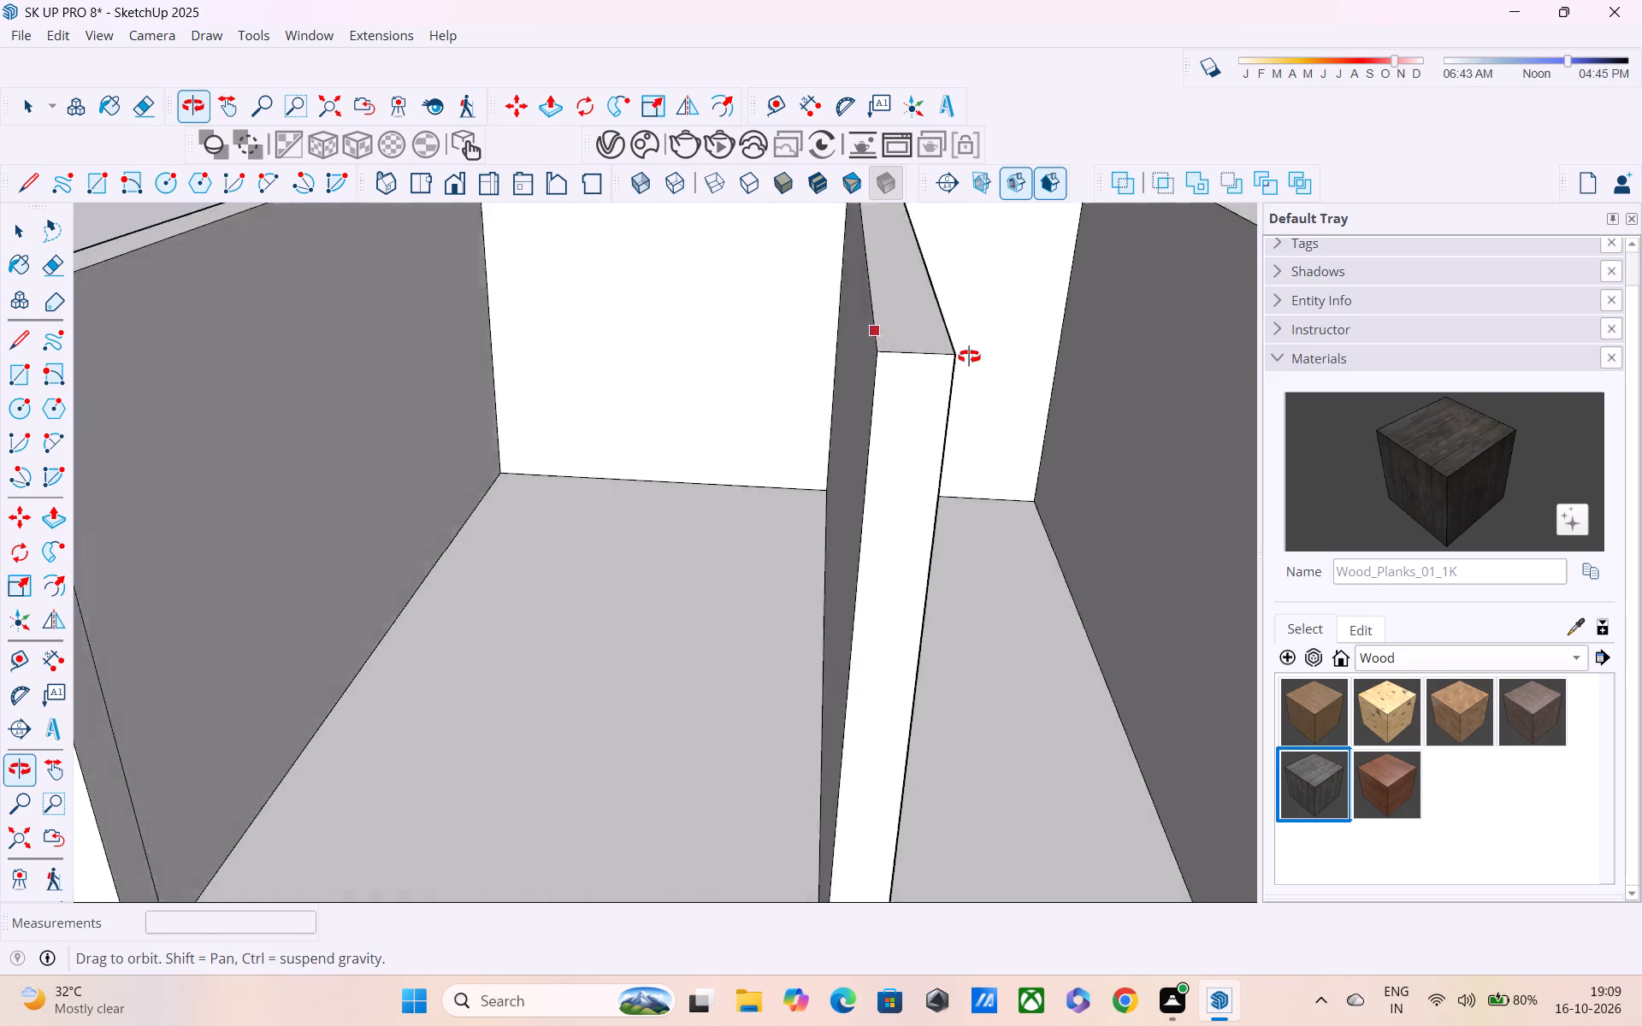
middle_click_drag(969, 357, 1243, 277)
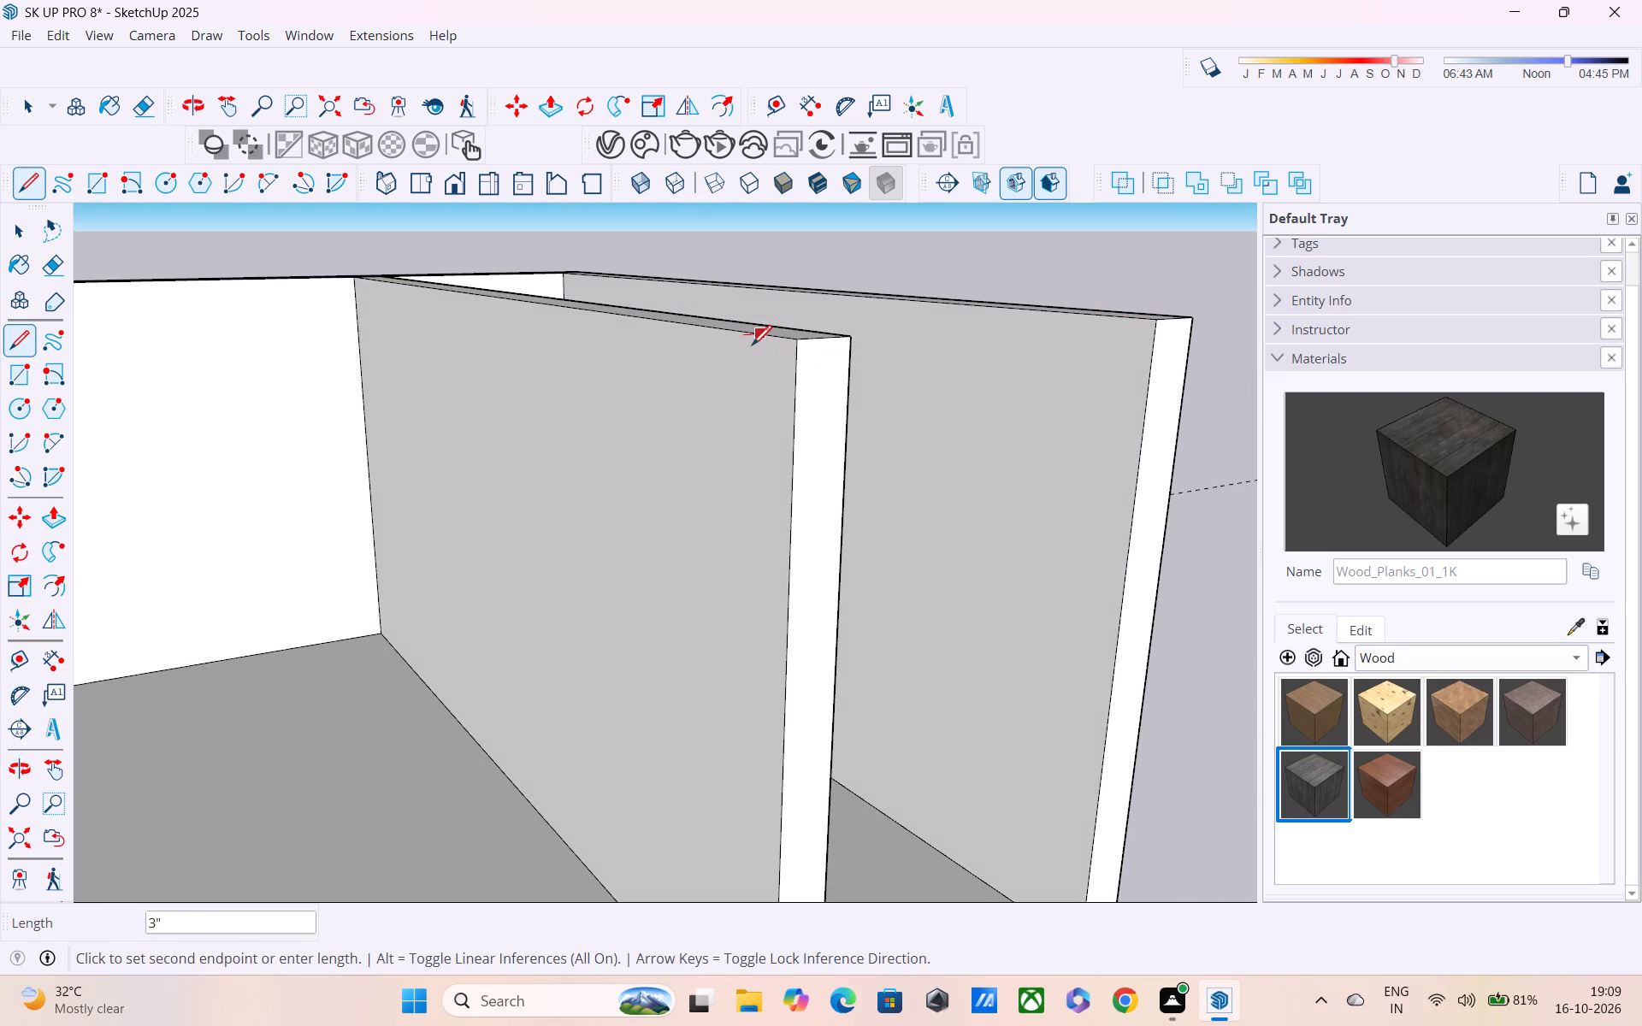
left_click(757, 339)
middle_click_drag(764, 498, 772, 277, "shift")
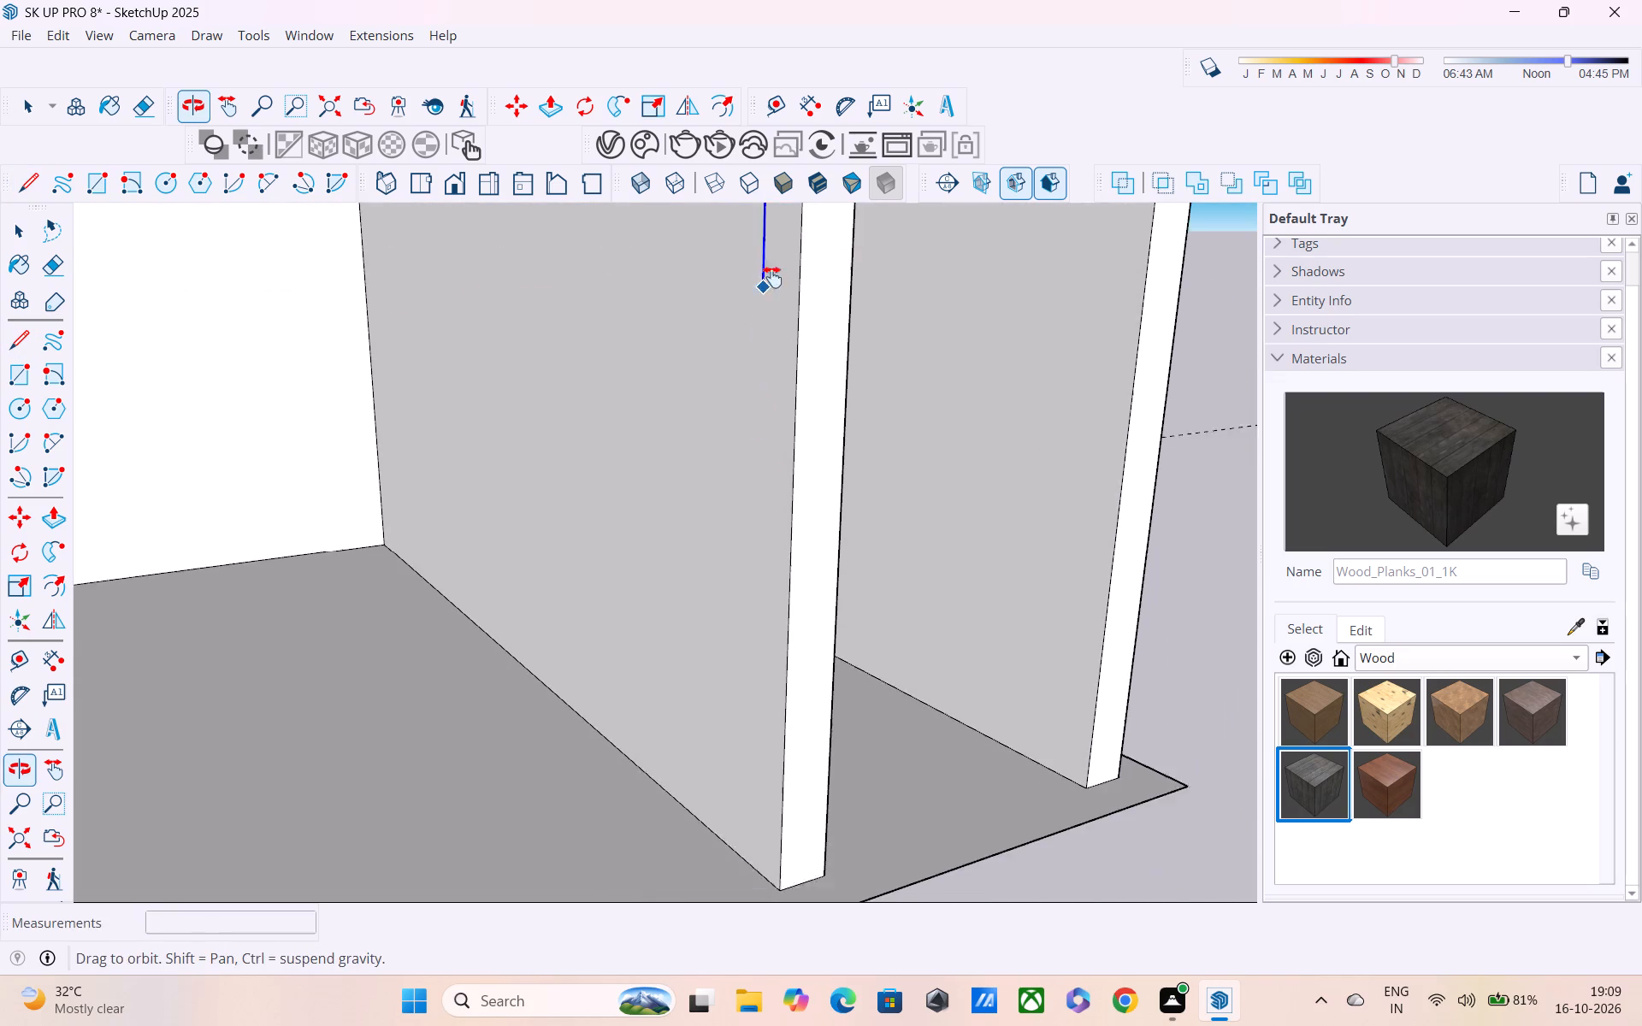
middle_click_drag(772, 277, 779, 209, "shift")
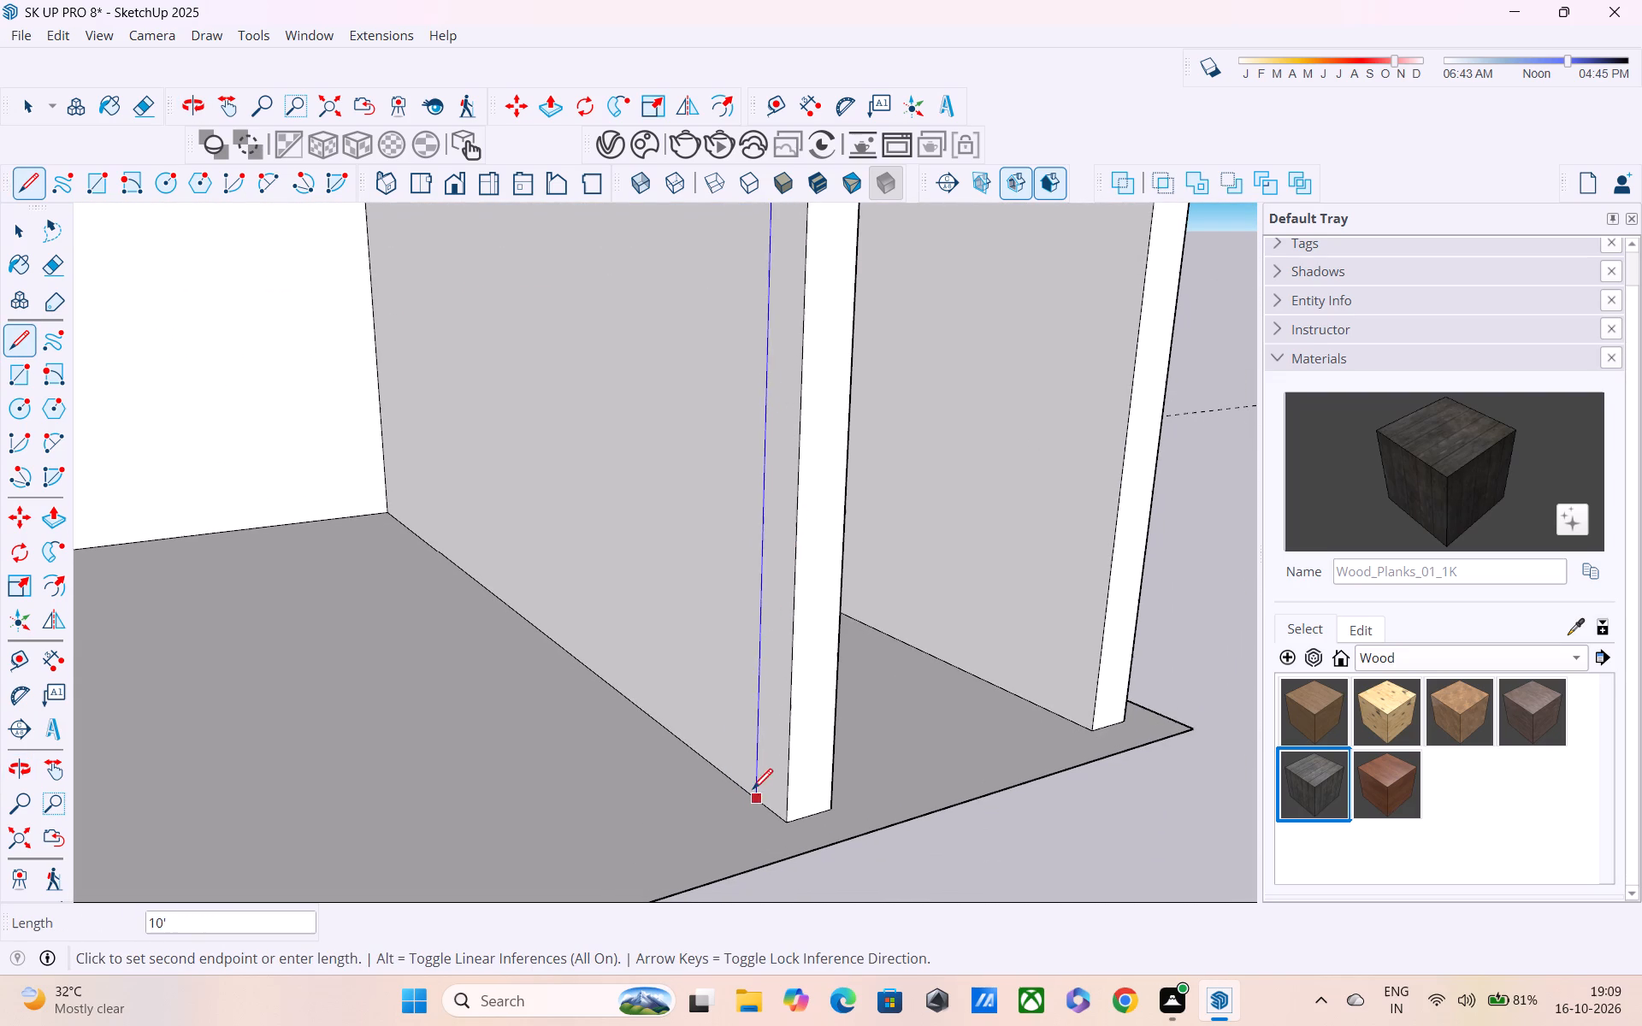
left_click(758, 798)
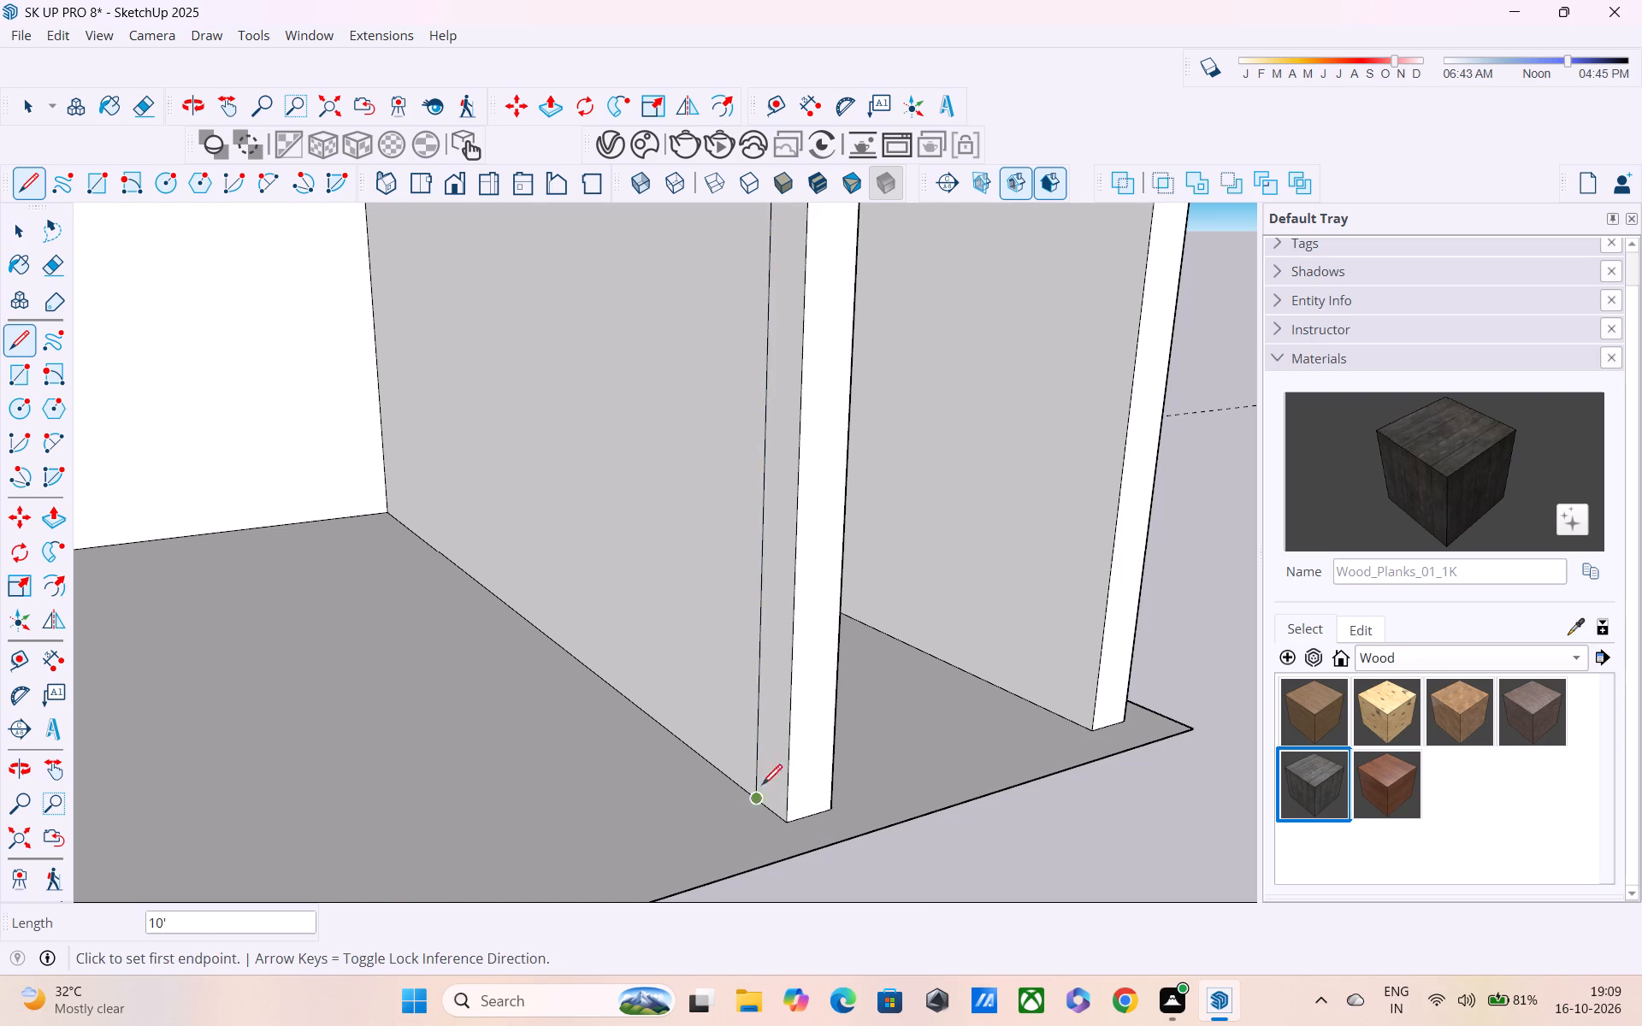
Draw a line across the partition's top from the new vertical line's upper end to the opposite edge.
scroll(770, 770, "down", 2)
middle_click_drag(706, 776, 416, 775)
scroll(414, 773, "up", 1)
scroll(415, 763, "down", 4)
middle_click_drag(466, 699, 370, 825)
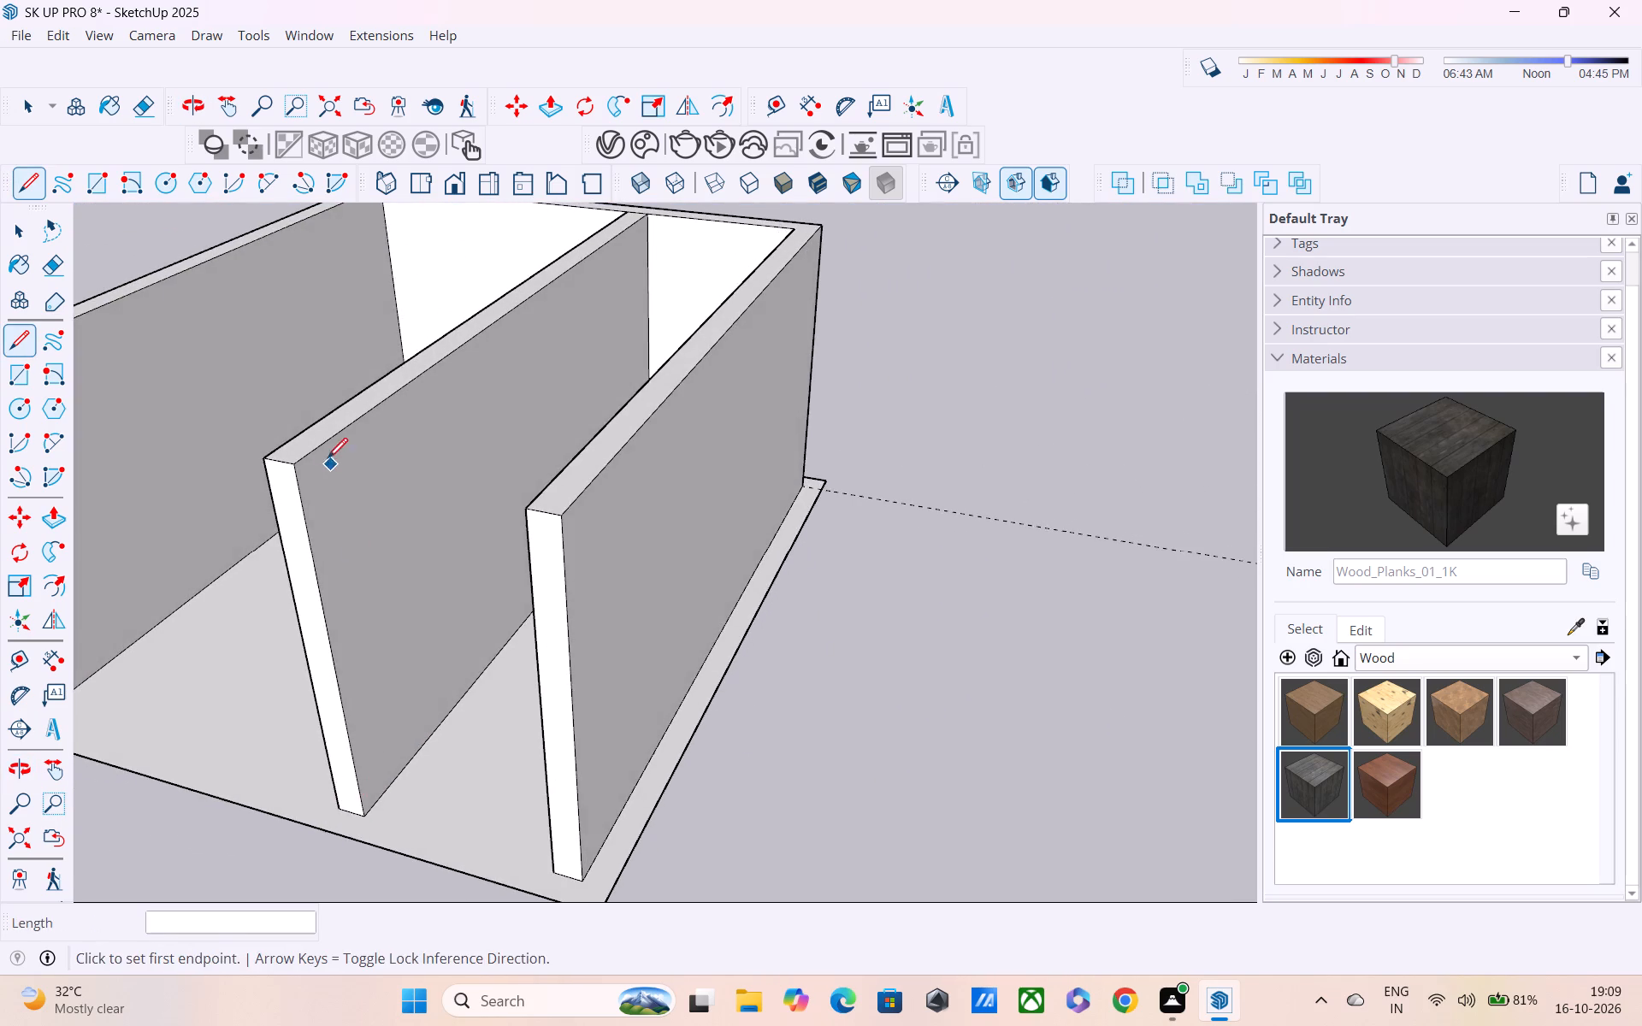
middle_click_drag(325, 457, 438, 555)
scroll(405, 583, "up", 4)
middle_click_drag(351, 603, 709, 484)
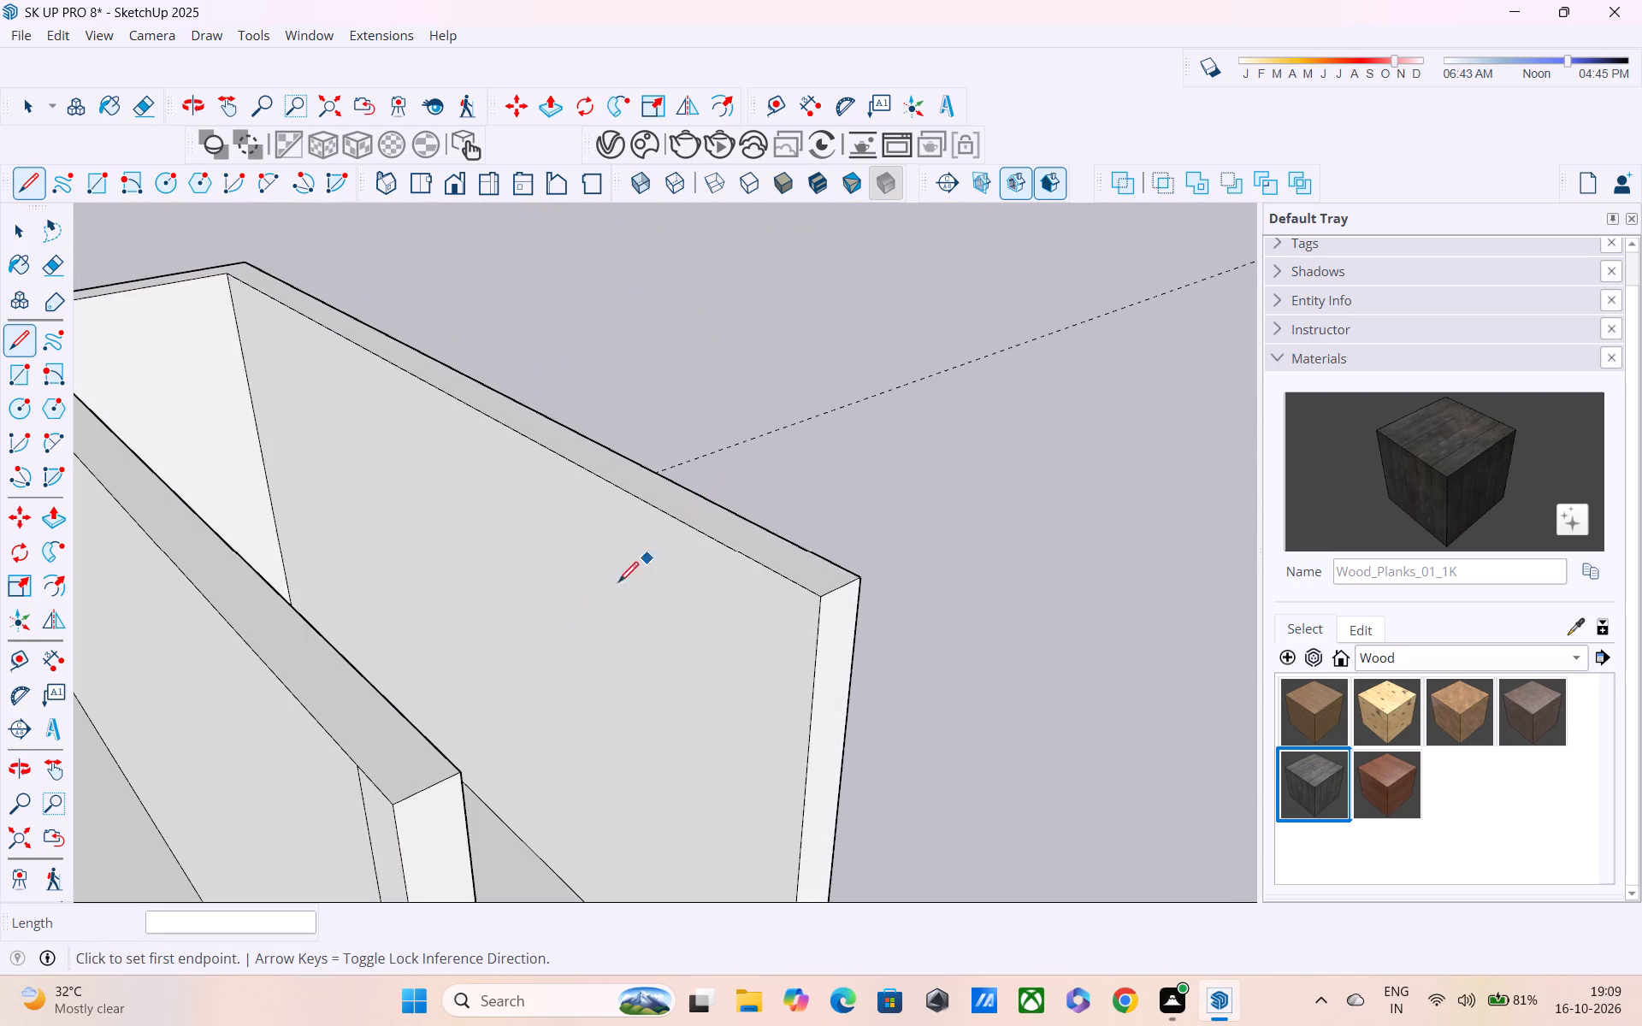
left_click(362, 766)
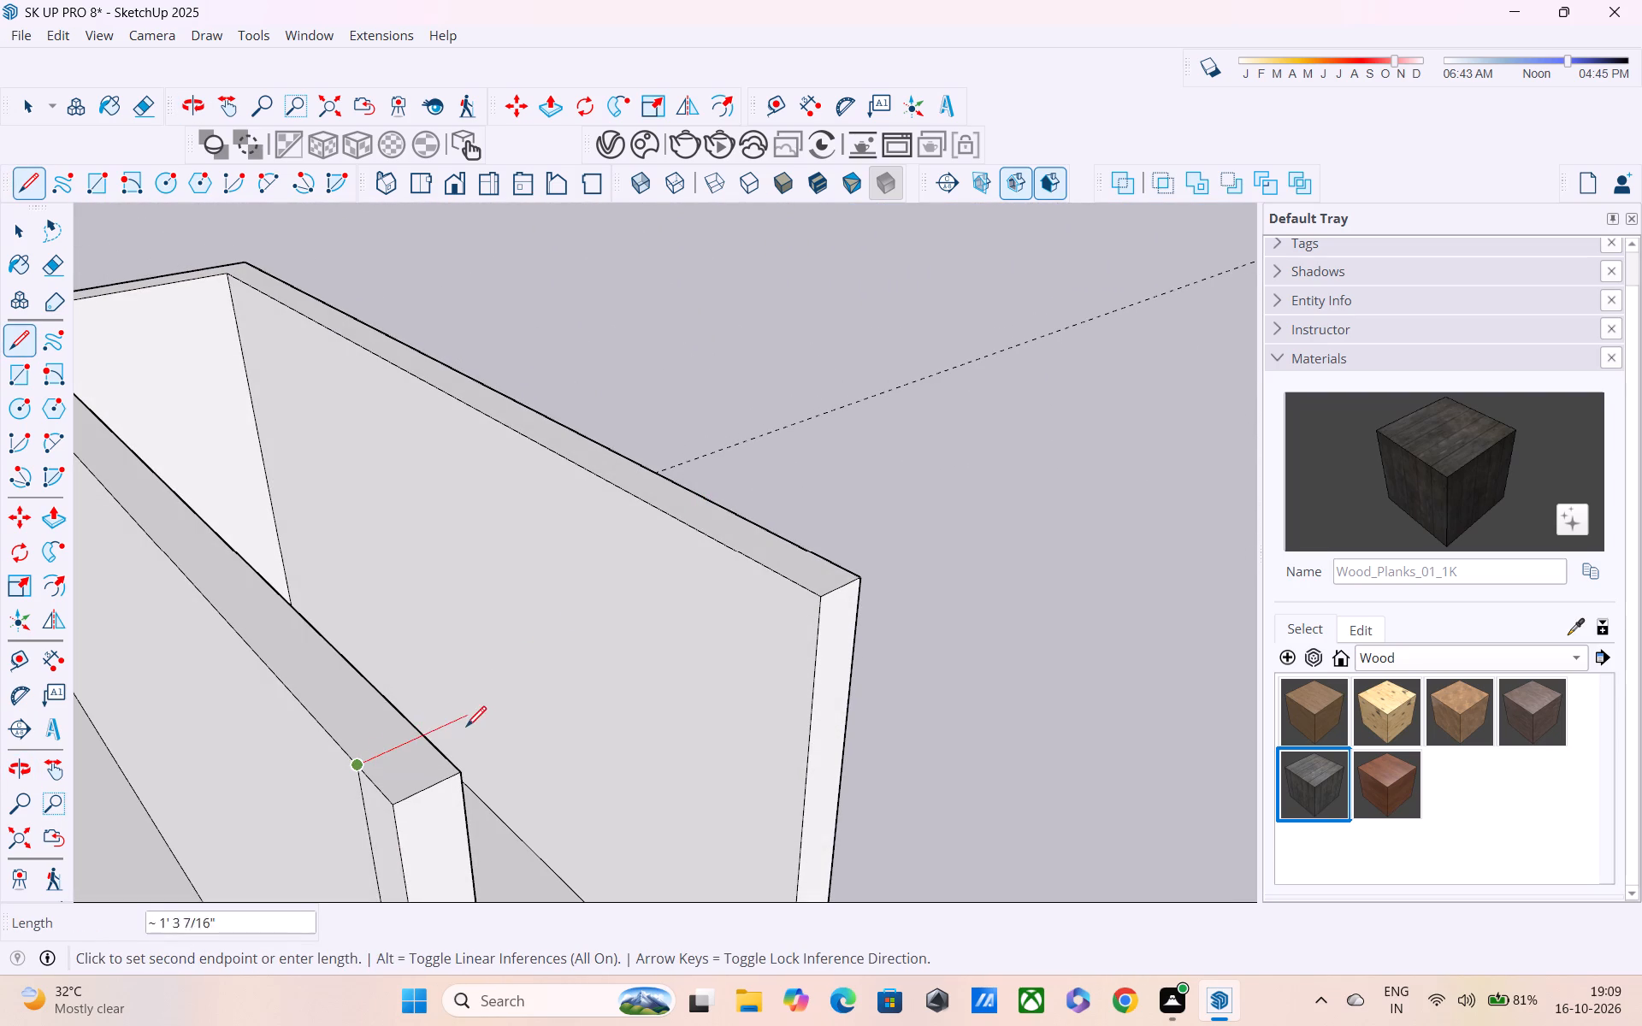
left_click(422, 738)
Draw a vertical line about 10' long down the partition's narrow-room face from the end of the top line.
middle_click_drag(408, 747, 92, 716)
middle_click_drag(412, 693, 314, 692)
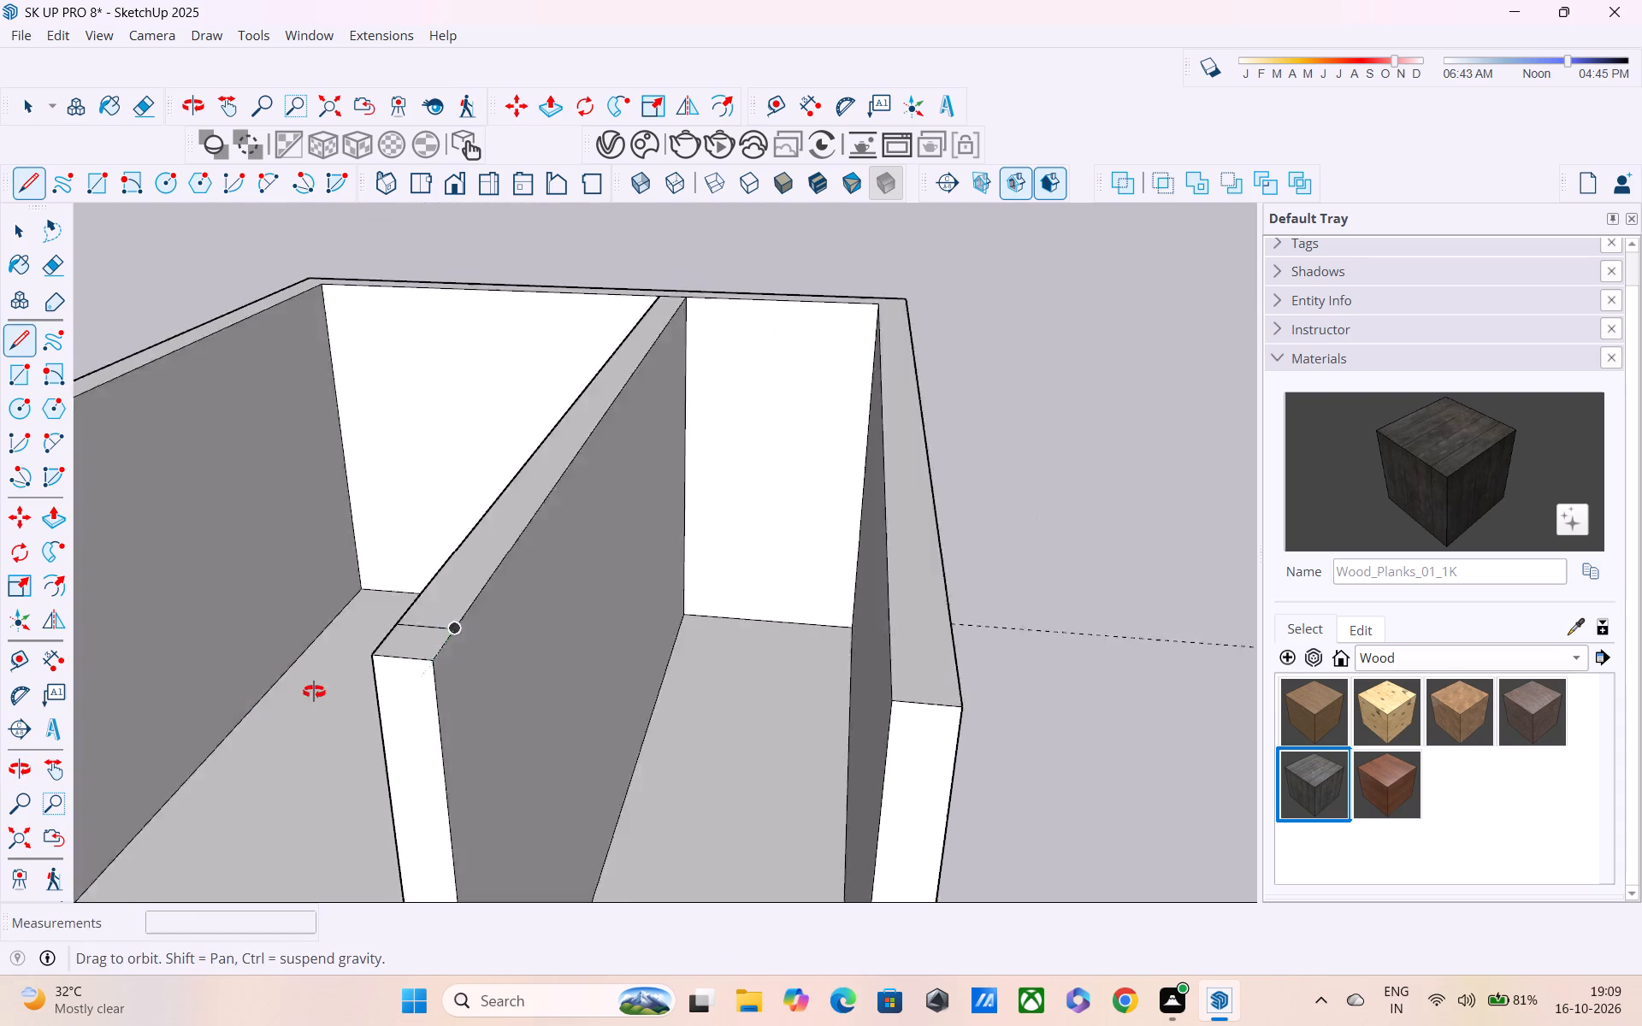
middle_click_drag(314, 692, 176, 639)
left_click(490, 617)
middle_click_drag(531, 693, 426, 425, "shift")
scroll(446, 487, "down", 5)
middle_click_drag(470, 557, 432, 344, "shift")
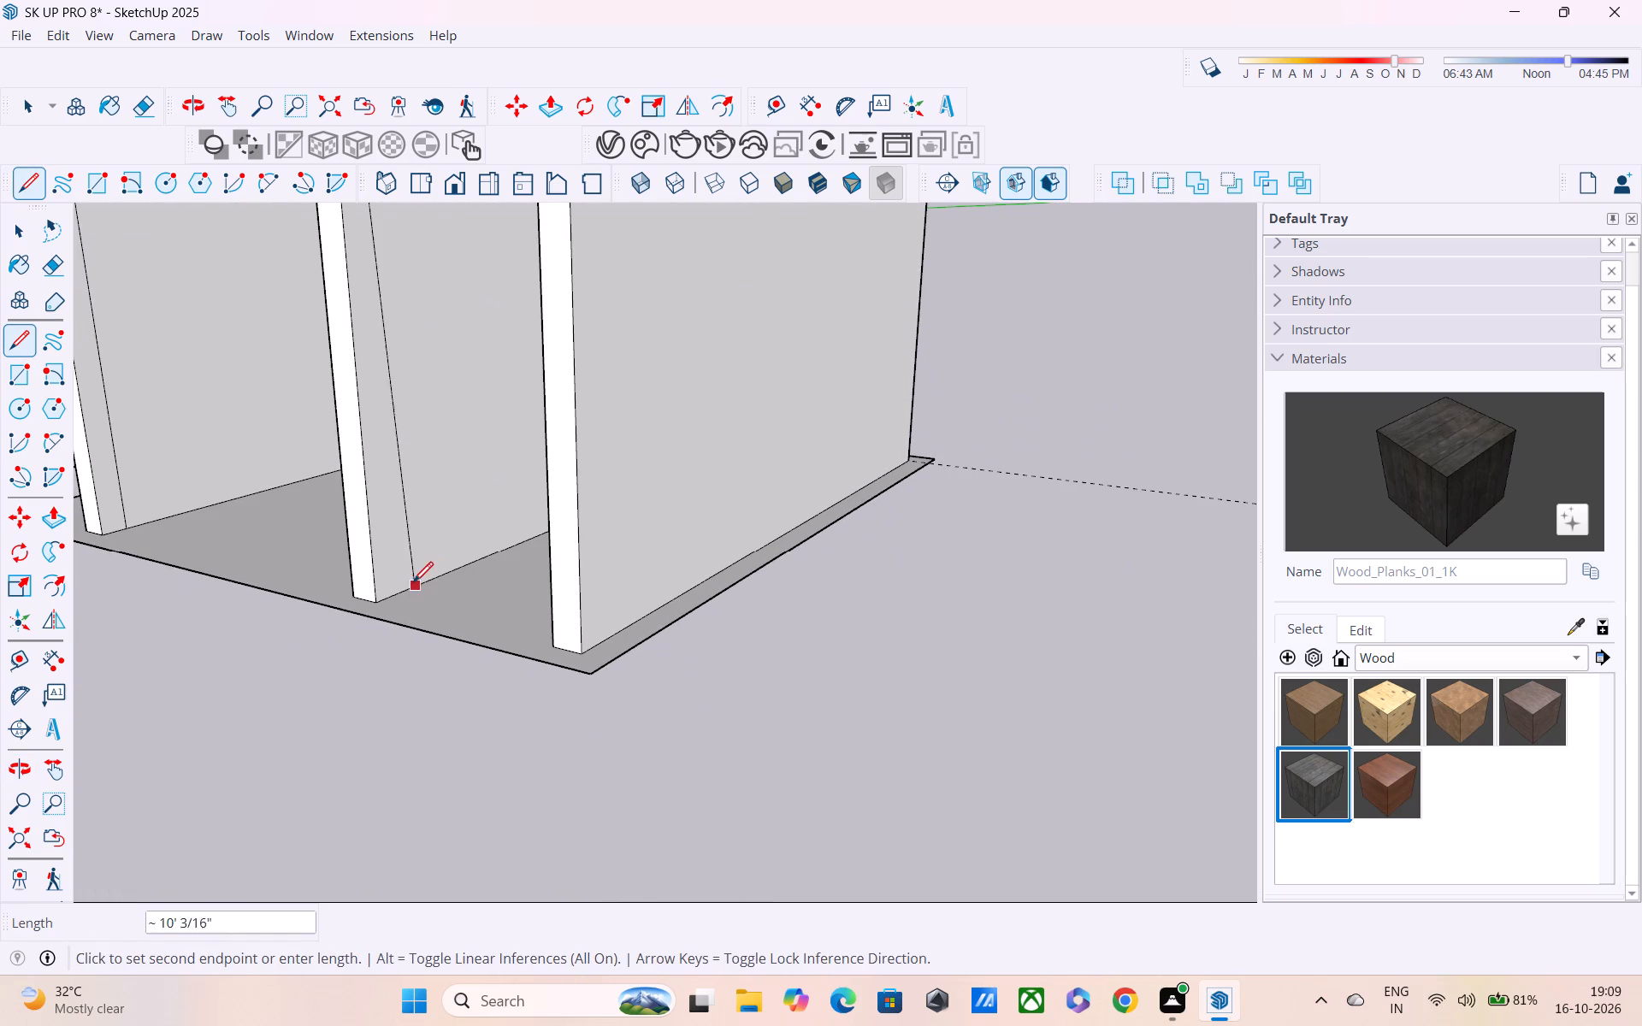
left_click(407, 587, "shift")
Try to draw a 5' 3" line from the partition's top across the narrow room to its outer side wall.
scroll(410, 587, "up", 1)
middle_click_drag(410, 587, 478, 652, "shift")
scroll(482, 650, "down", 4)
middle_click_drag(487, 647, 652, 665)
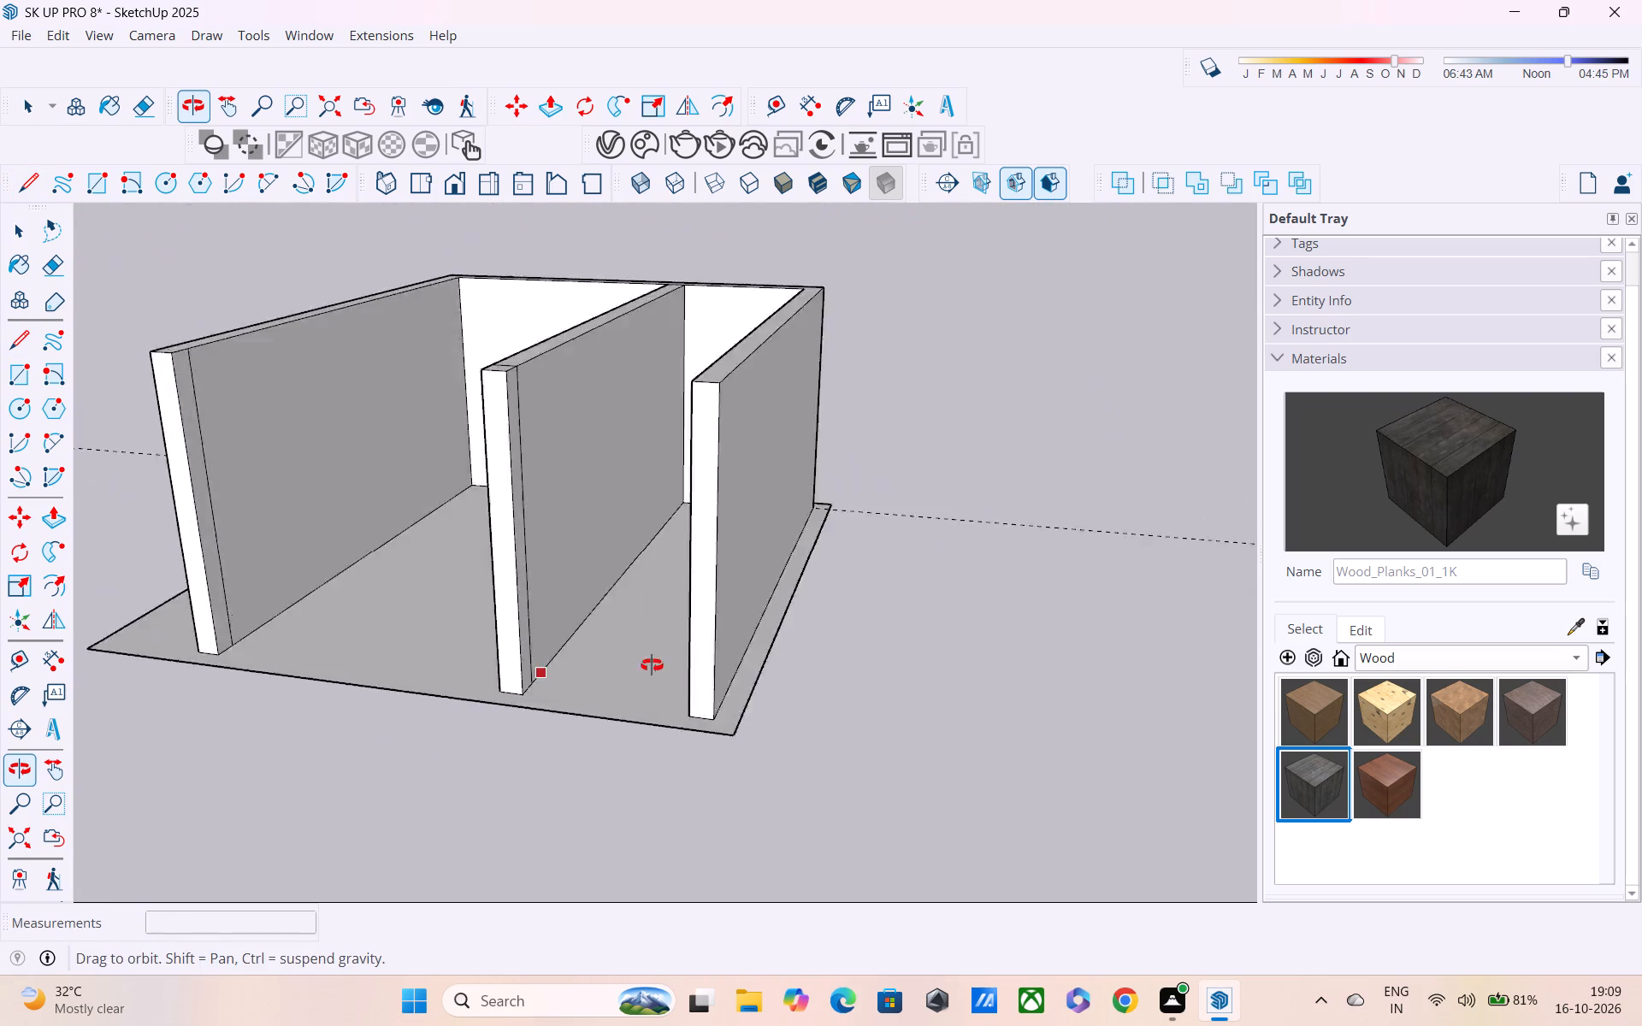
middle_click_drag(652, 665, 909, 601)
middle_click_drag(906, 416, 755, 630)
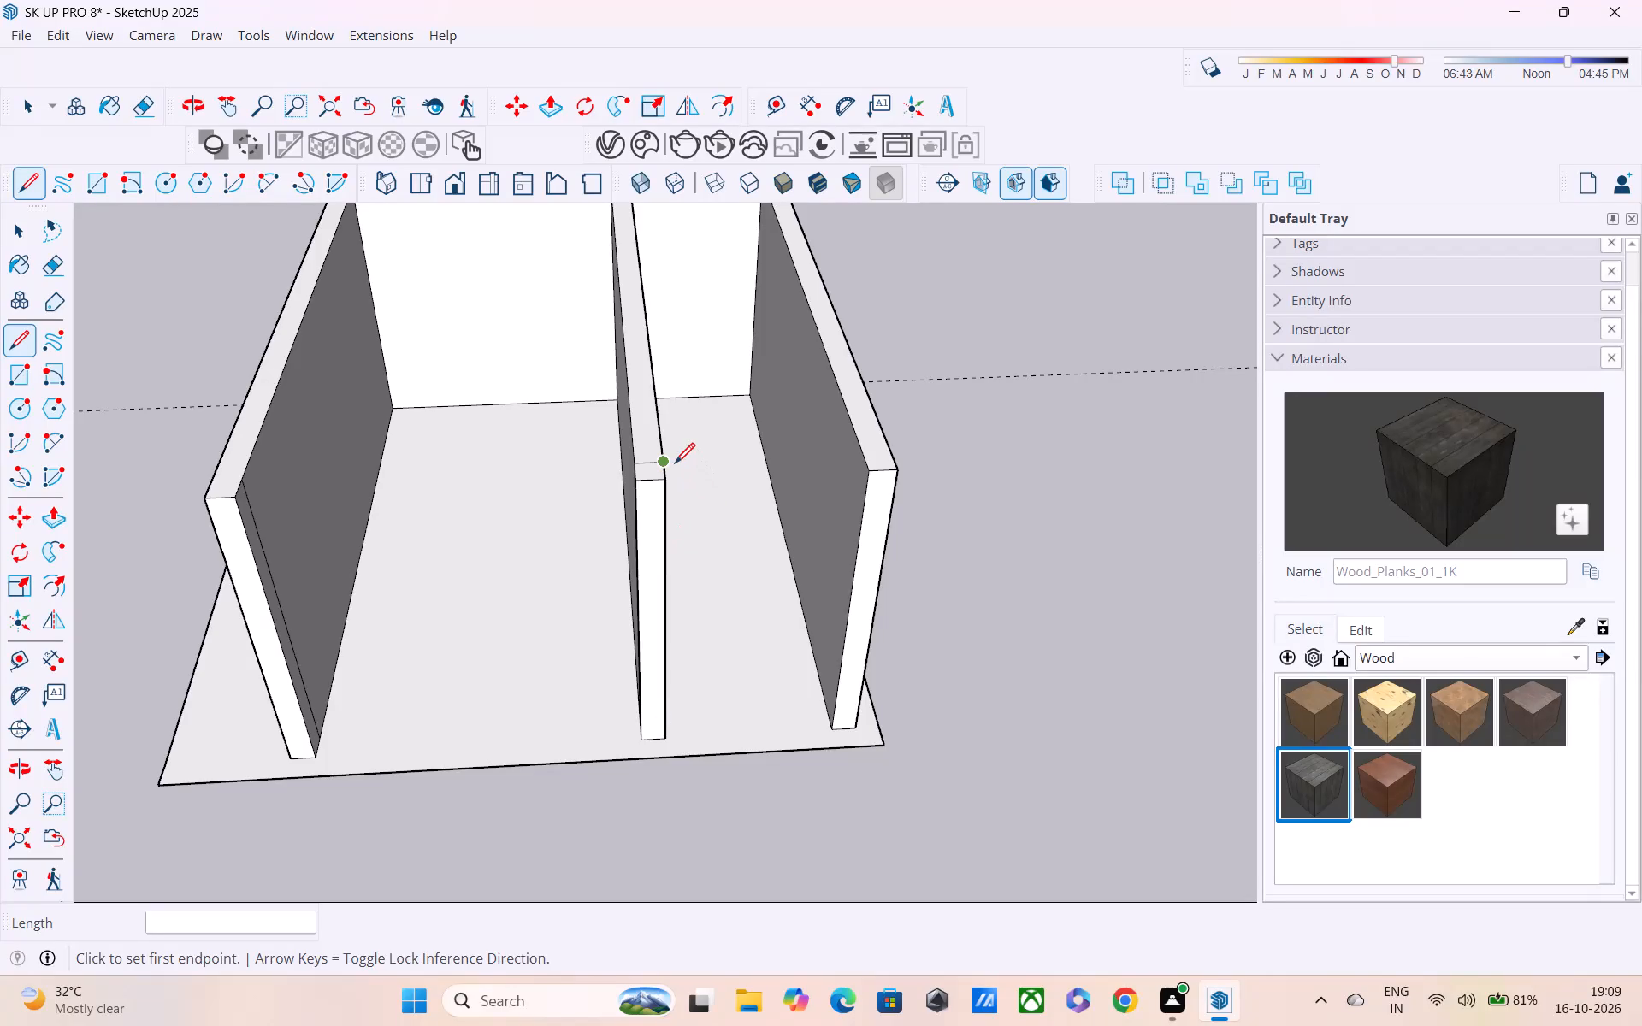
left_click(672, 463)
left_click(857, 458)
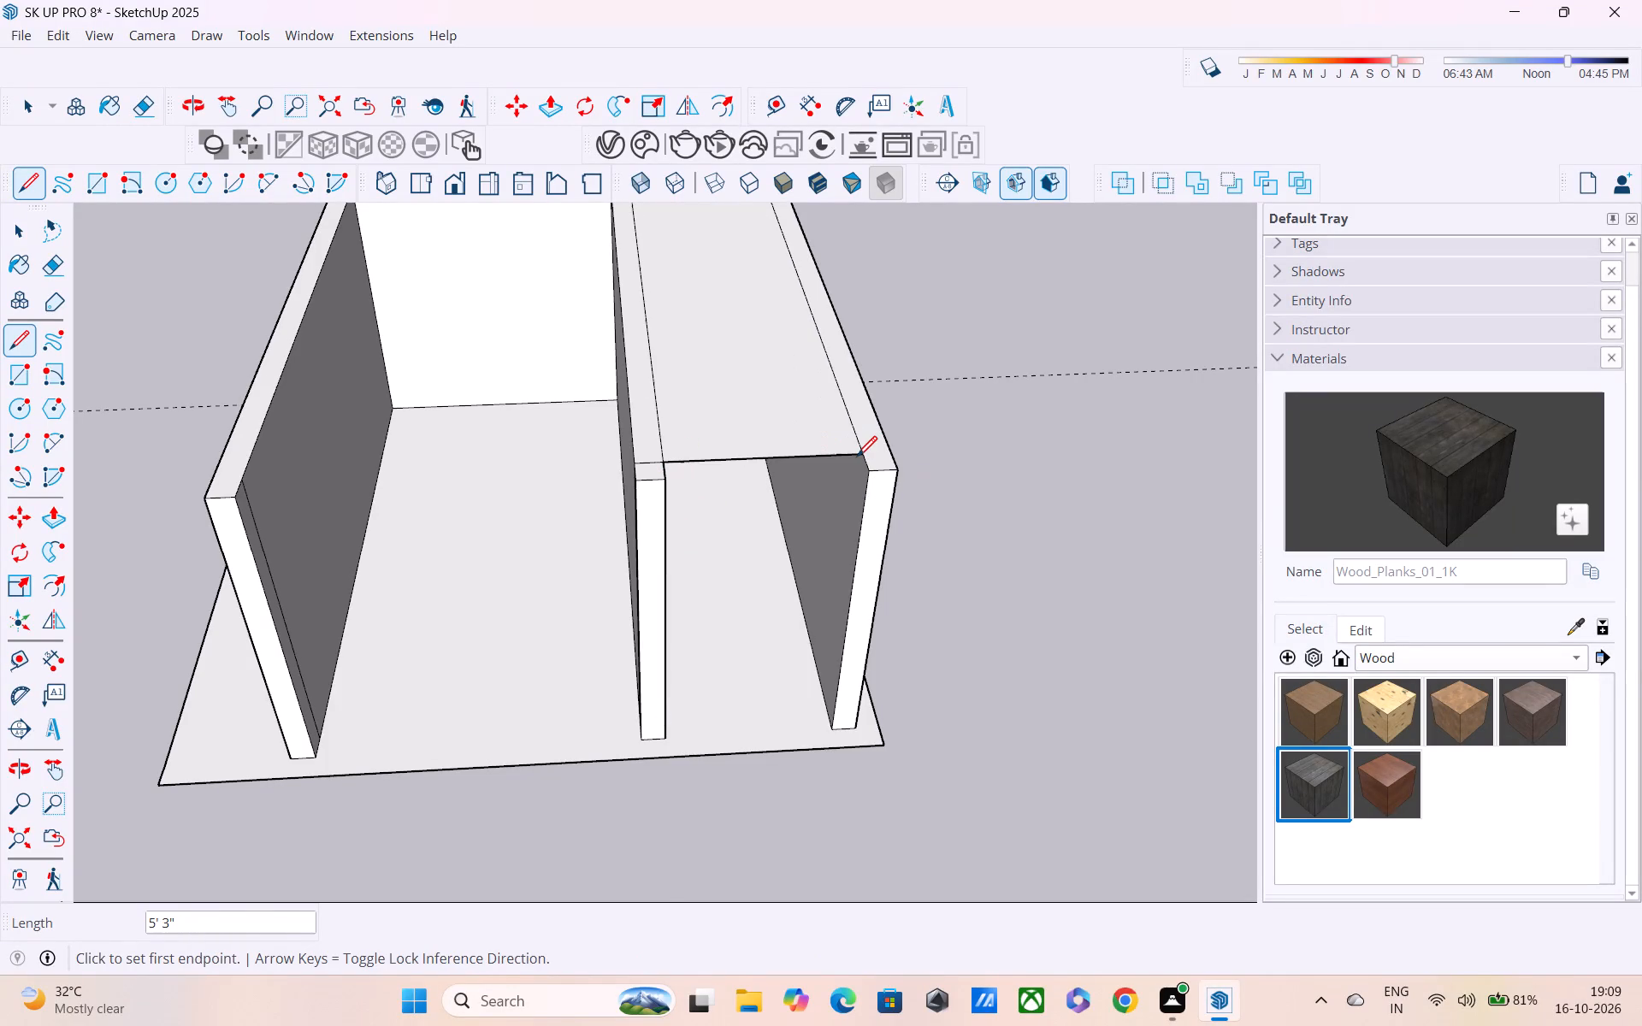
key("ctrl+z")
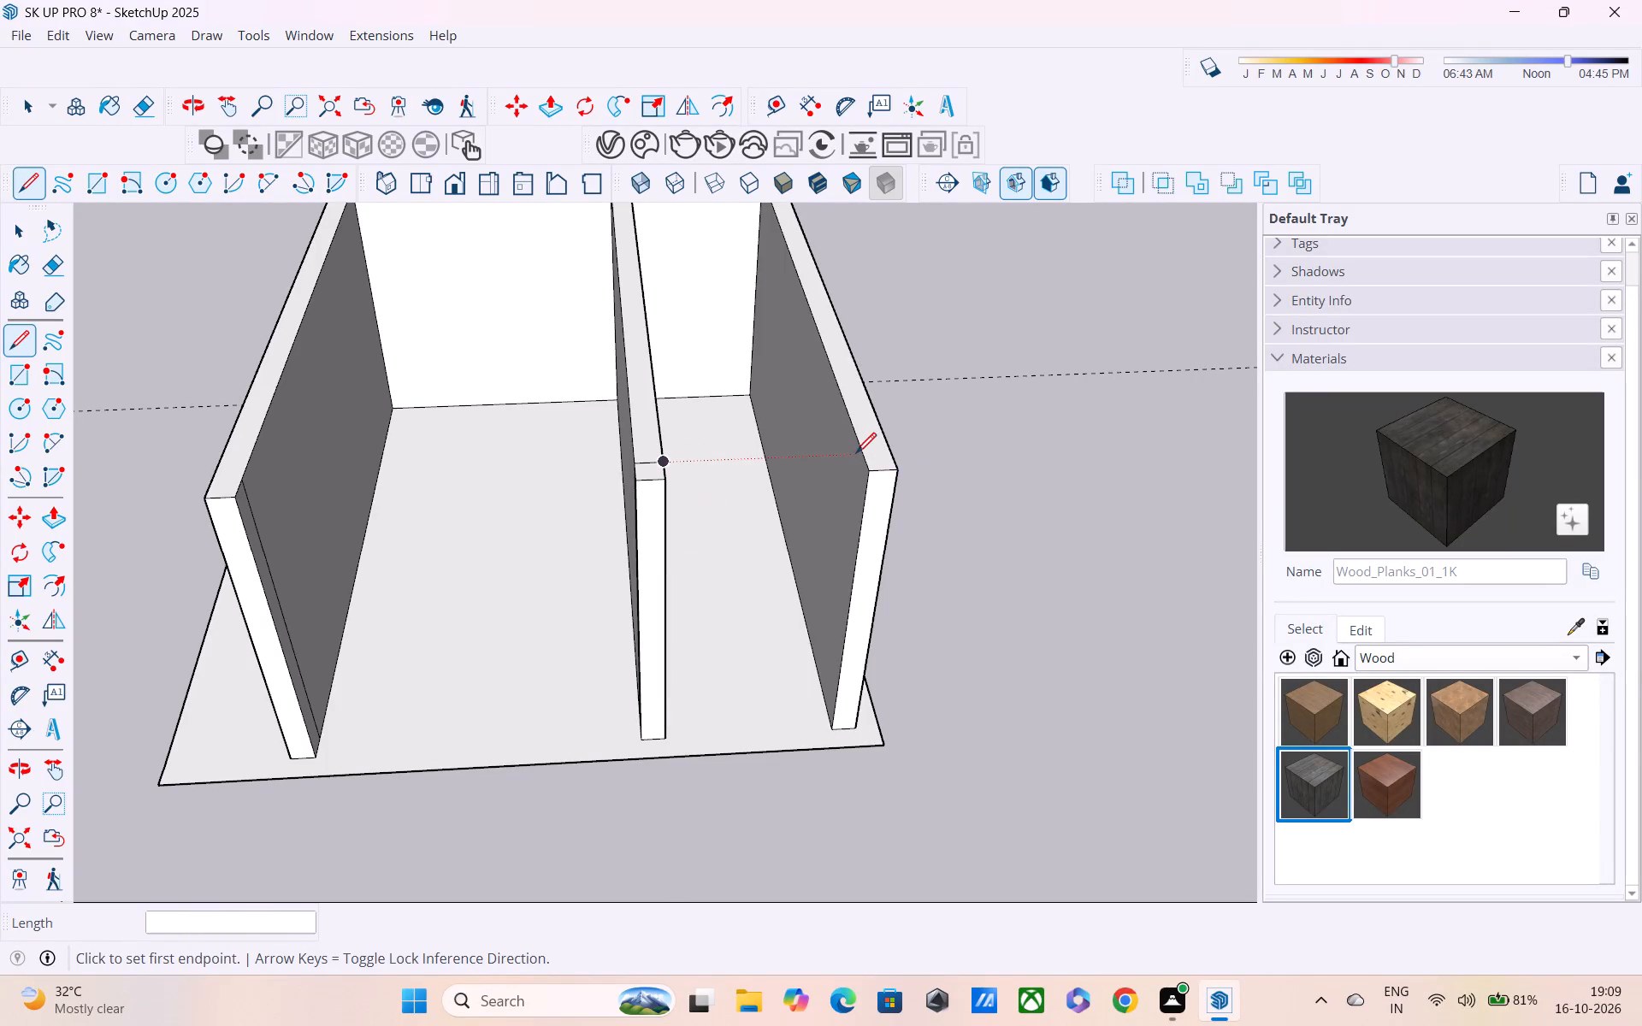
Draw a 10' vertical line on the inner face of the narrow room's outer side wall, aligned with the partition's lines.
left_click(864, 456)
middle_click_drag(838, 492, 874, 327)
scroll(875, 327, "up", 1)
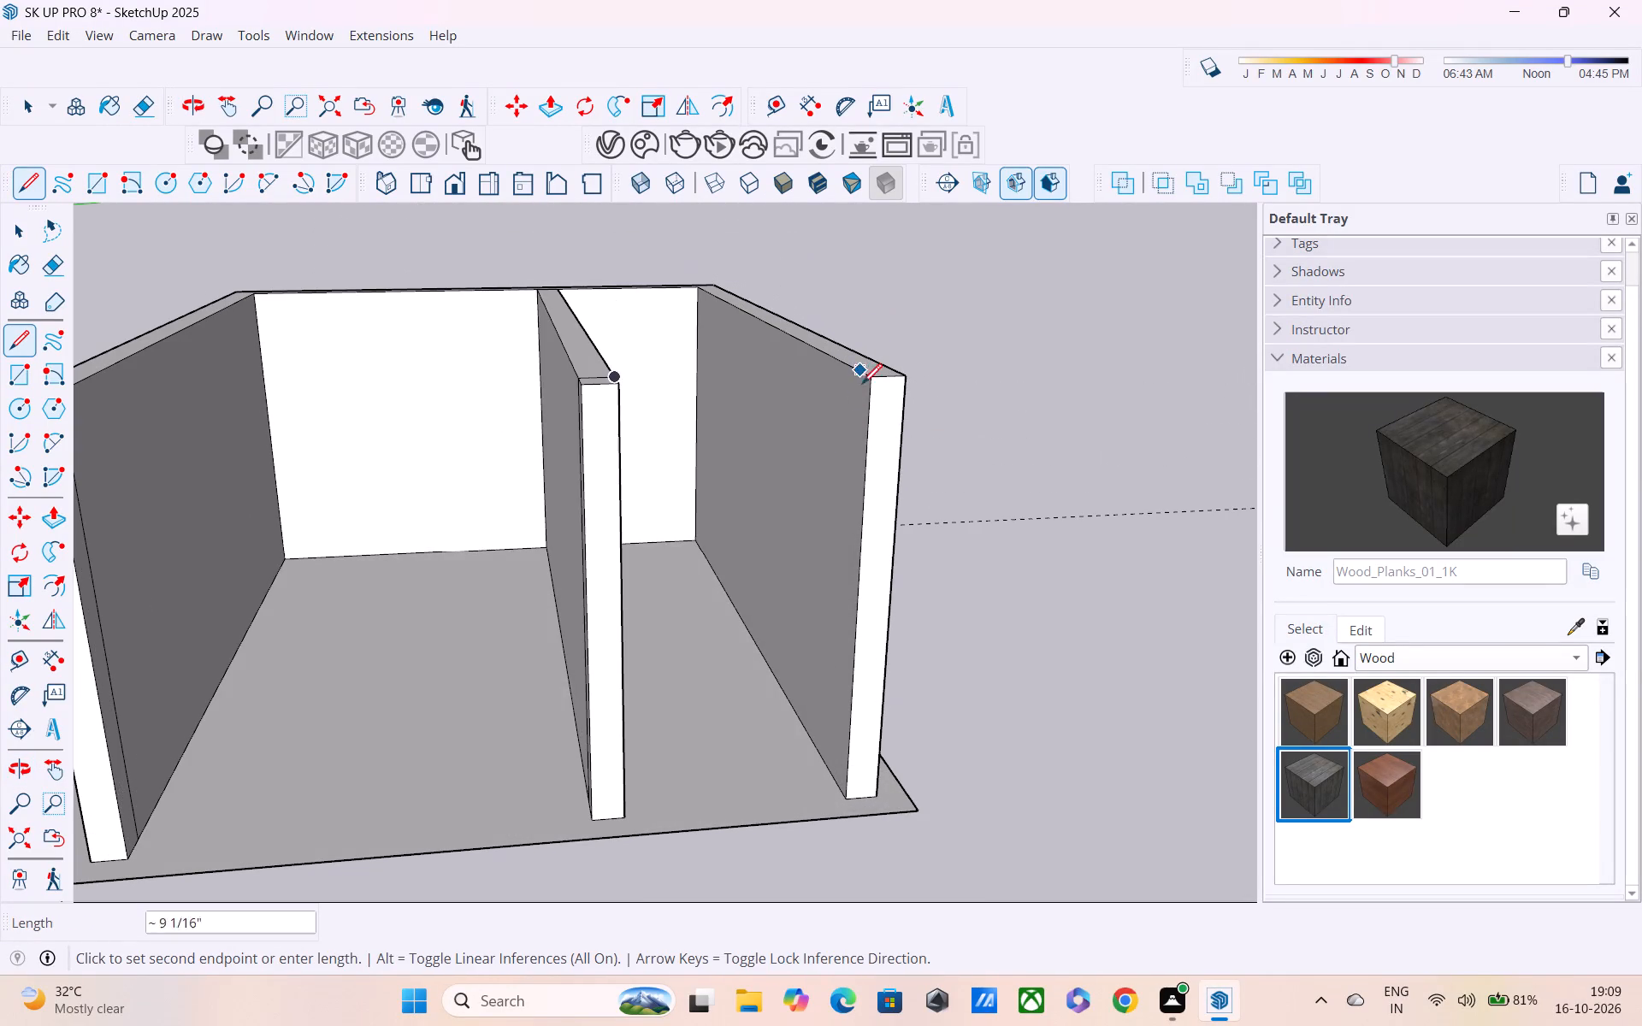
middle_click_drag(846, 488, 939, 194, "shift")
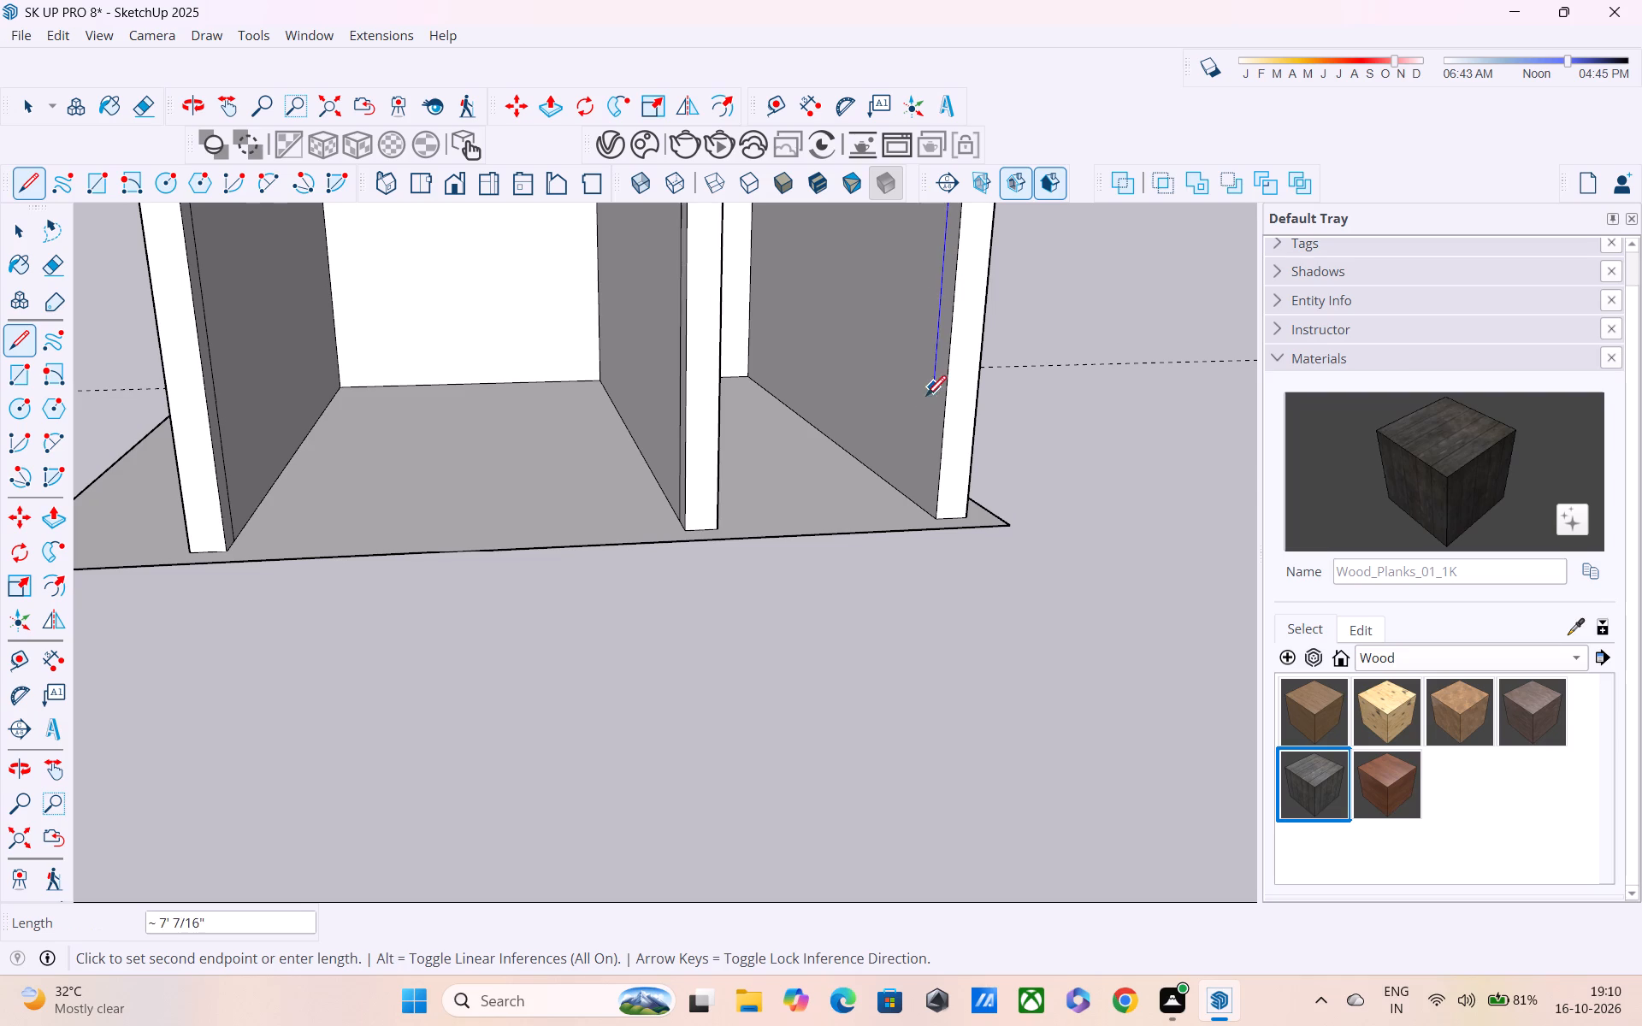
left_click(929, 504)
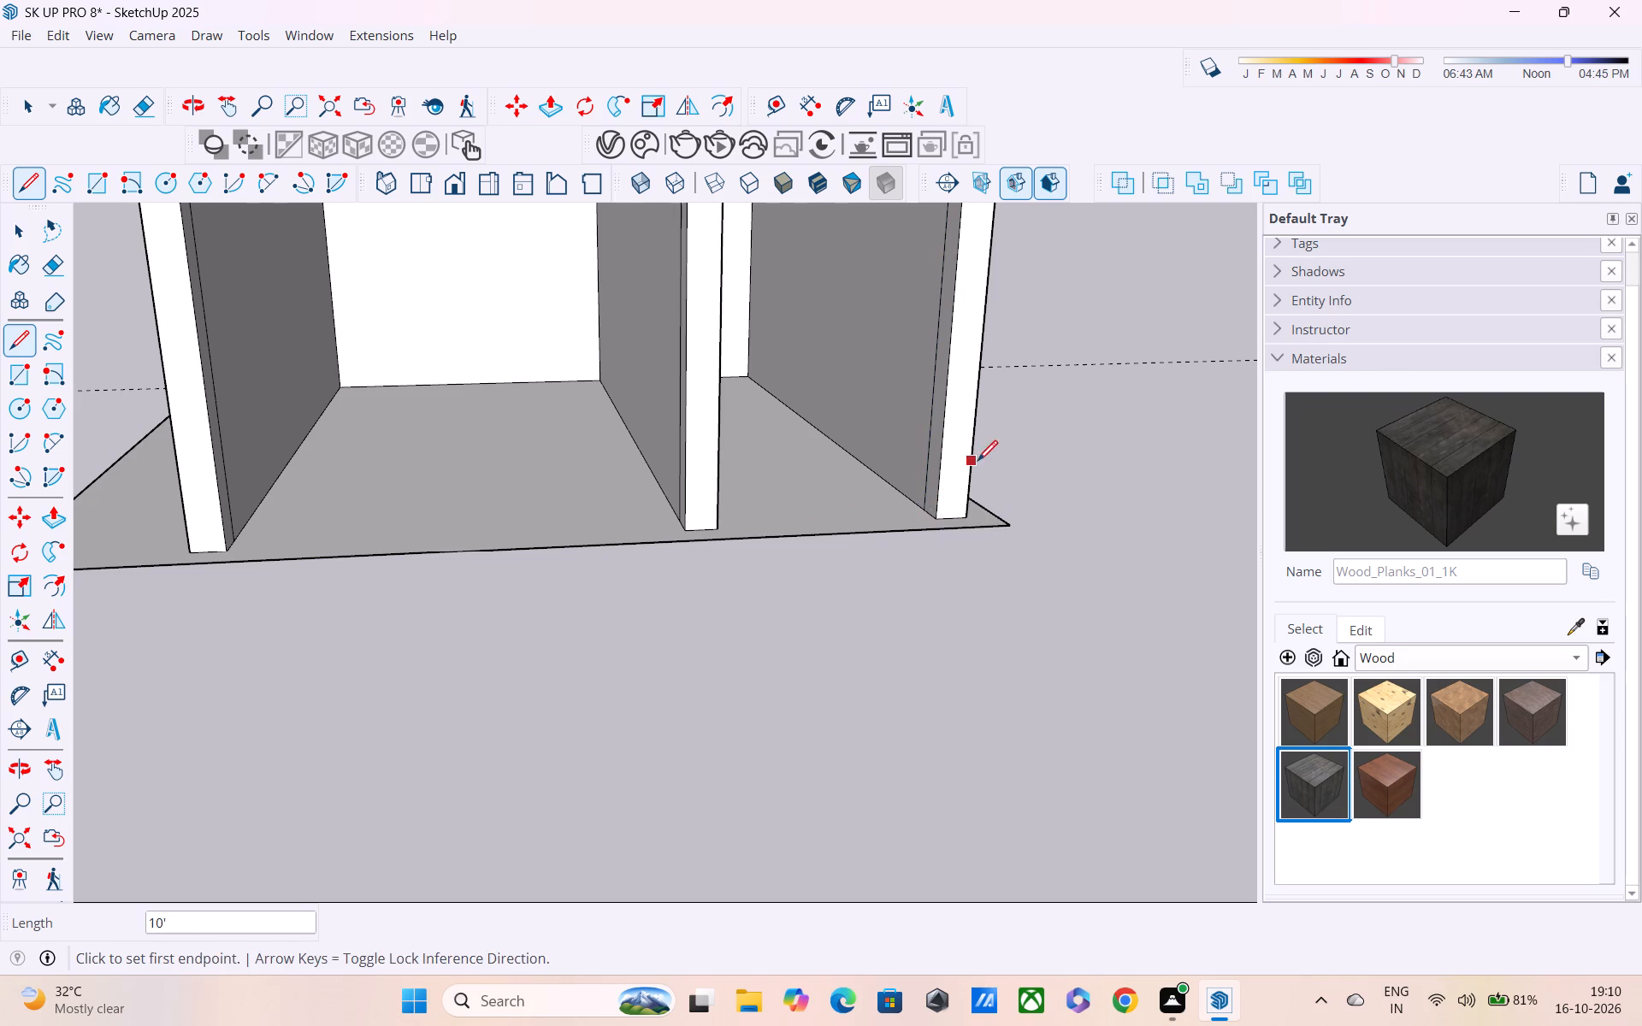
Draw a 9" line across the top of the narrow room's outer side wall from the new vertical line's upper end.
middle_click_drag(978, 463, 588, 575)
scroll(667, 416, "down", 3)
middle_click_drag(670, 431, 529, 552, "shift")
scroll(527, 374, "up", 2)
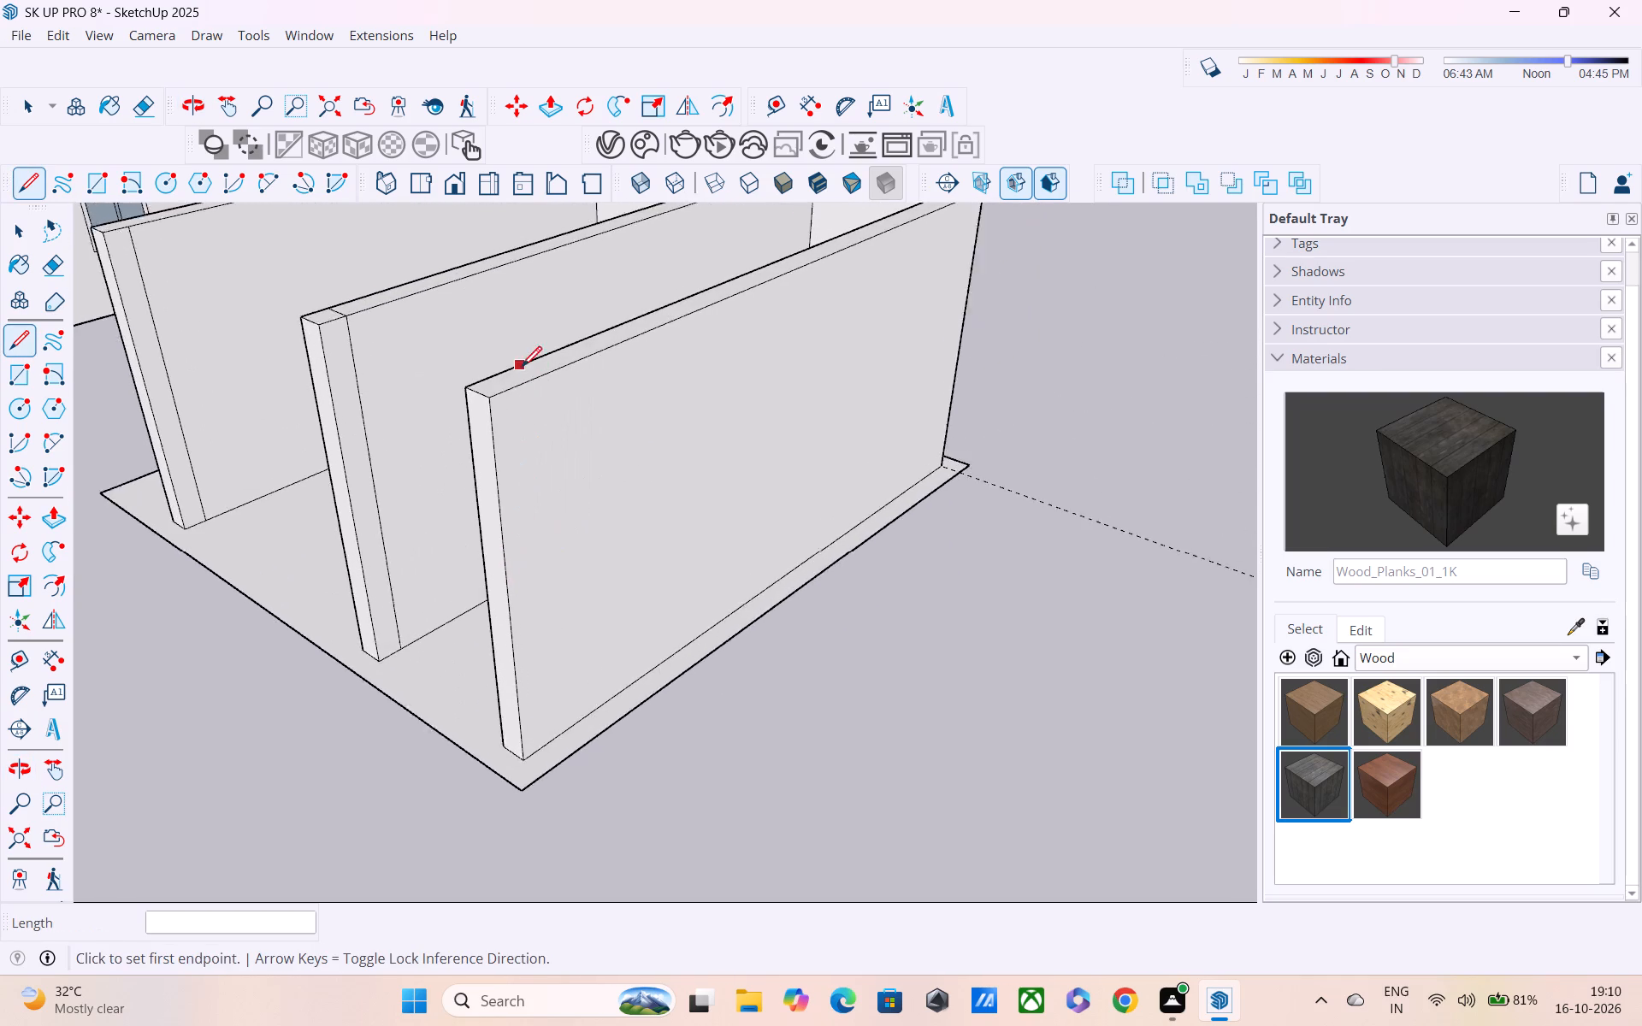
scroll(522, 369, "up", 1)
middle_click_drag(496, 385, 729, 540)
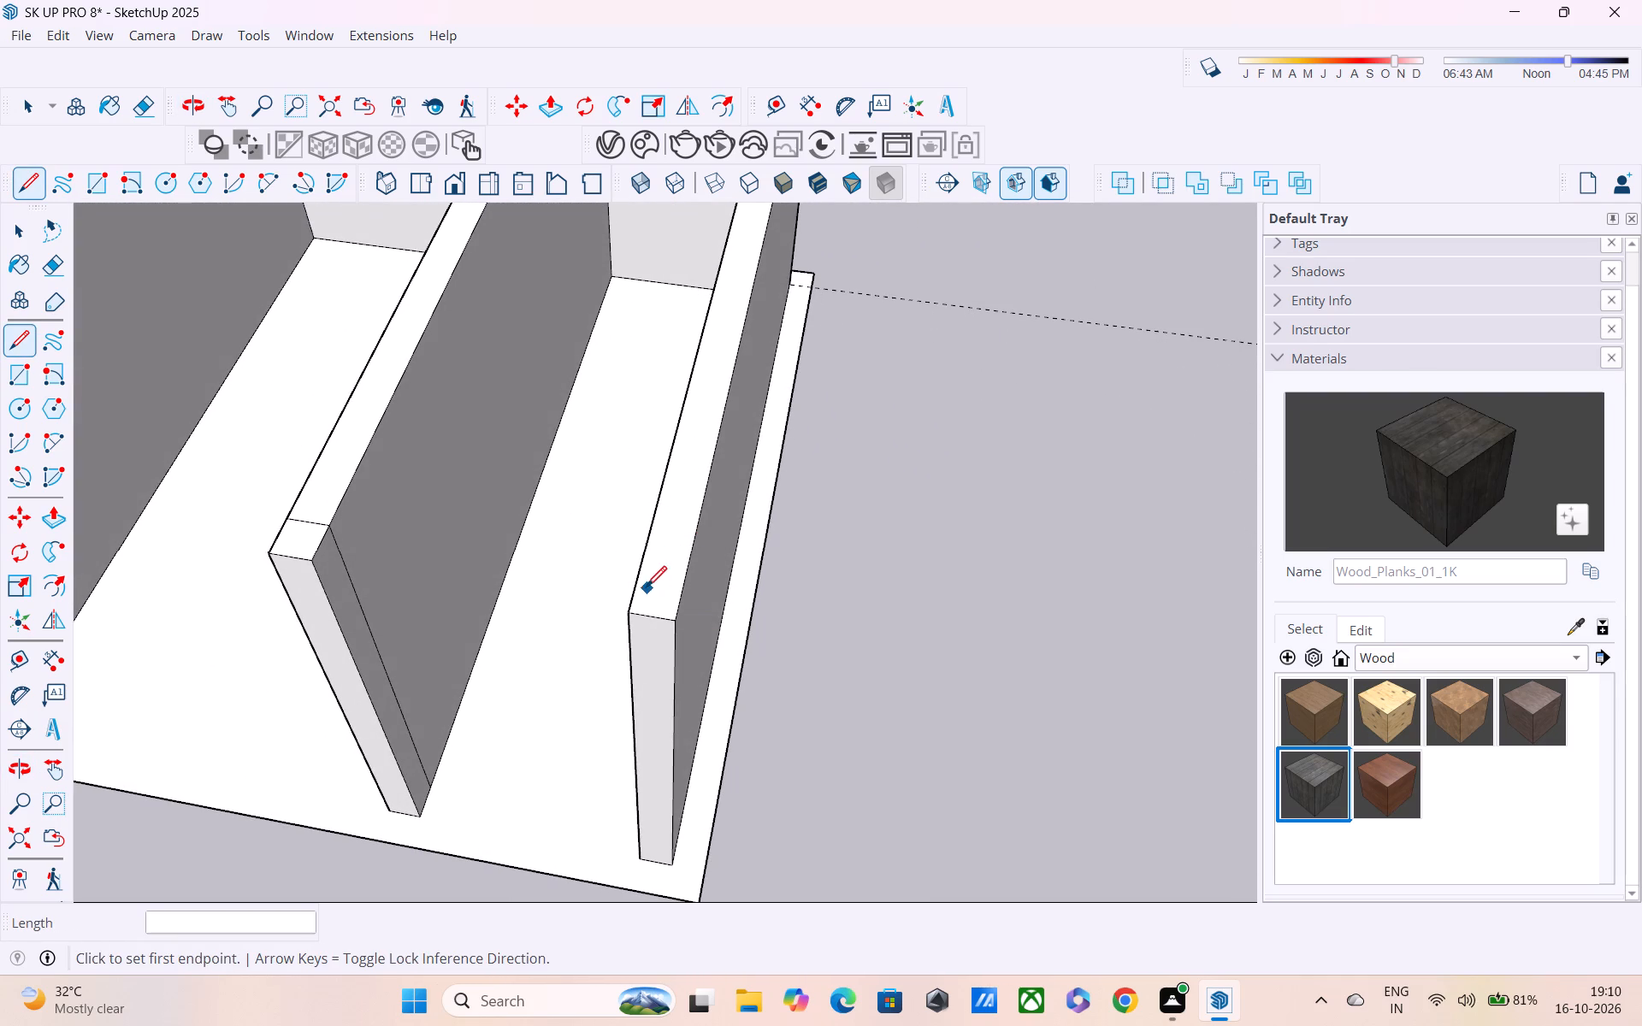
left_click(635, 576)
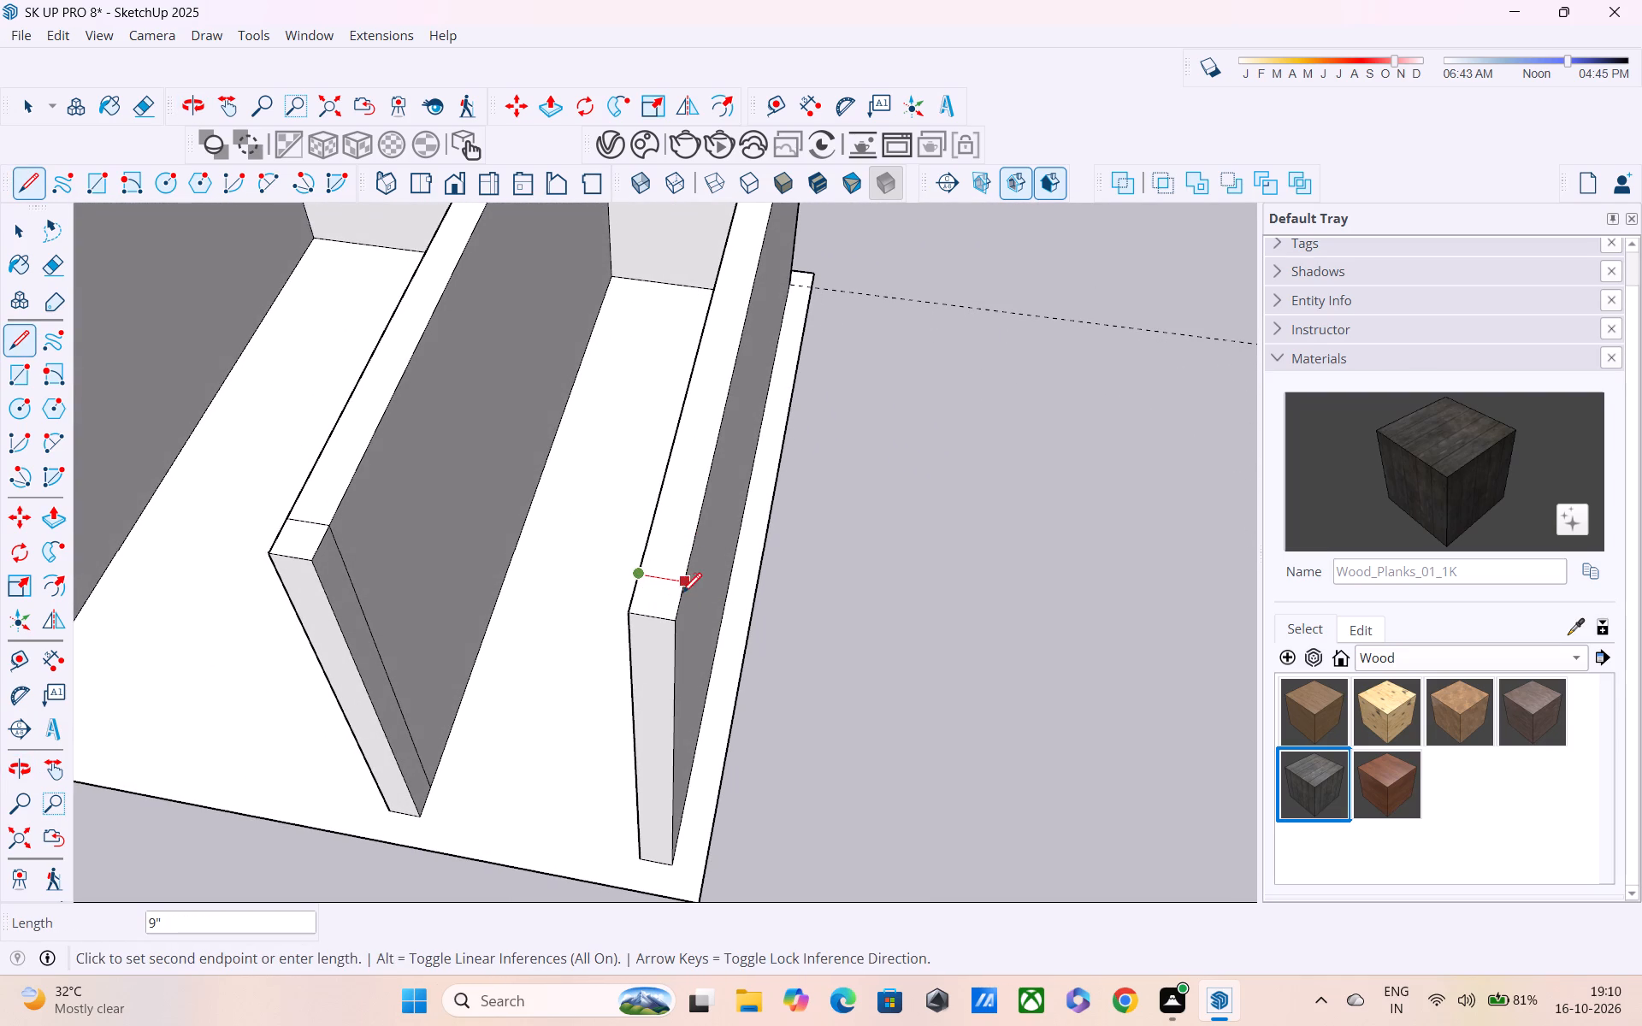
left_click(685, 589)
middle_click_drag(686, 589, 490, 518)
scroll(576, 526, "up", 3)
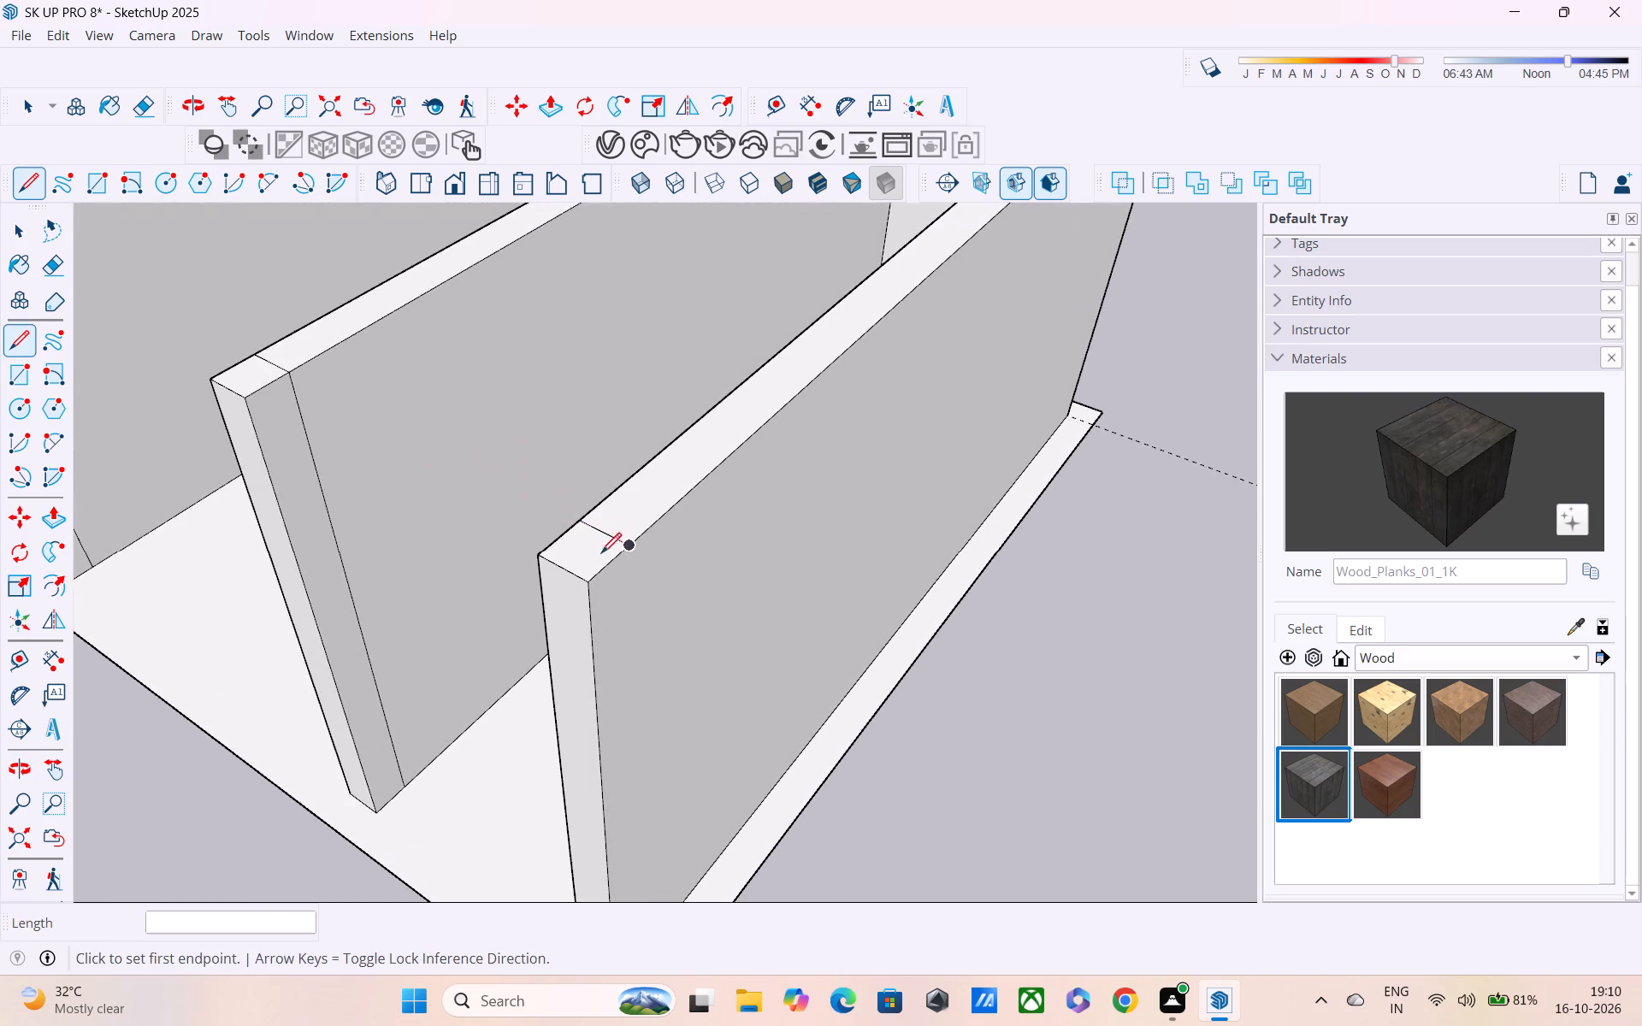
Draw a 10' vertical line down the outer face of the narrow room's outer side wall from the end of its top line.
middle_click_drag(603, 558, 512, 479)
left_click(586, 486)
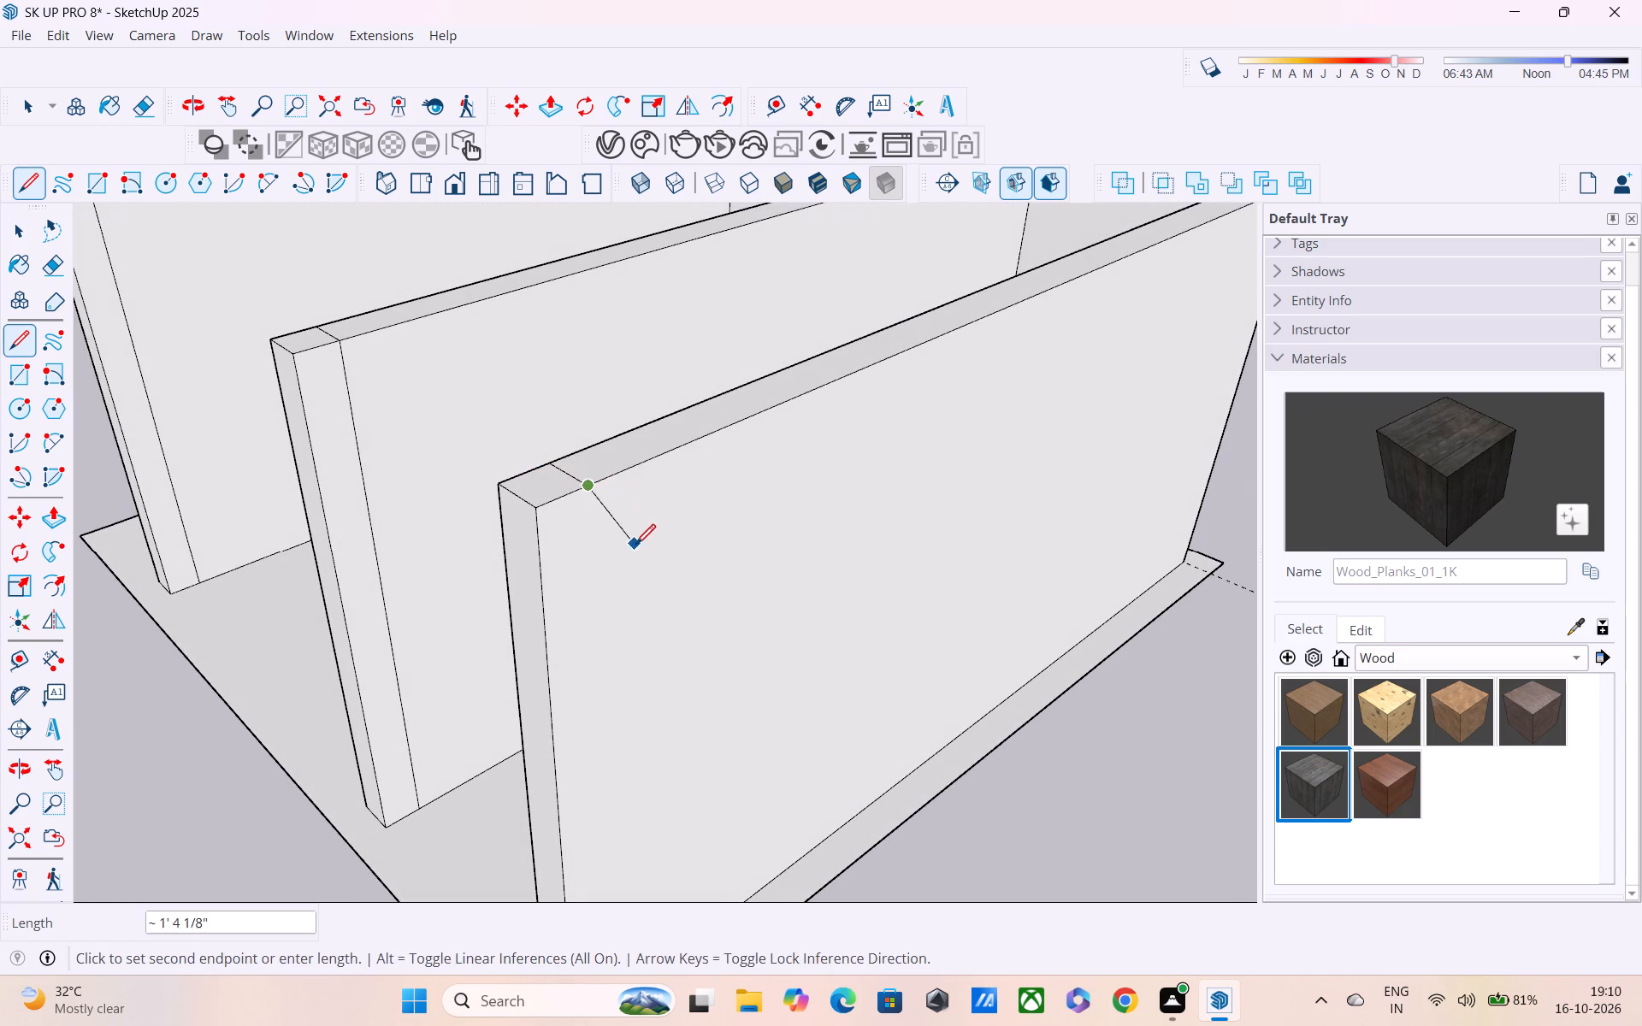
middle_click_drag(641, 567, 548, 325, "shift")
scroll(571, 574, "down", 1)
middle_click_drag(576, 603, 458, 309)
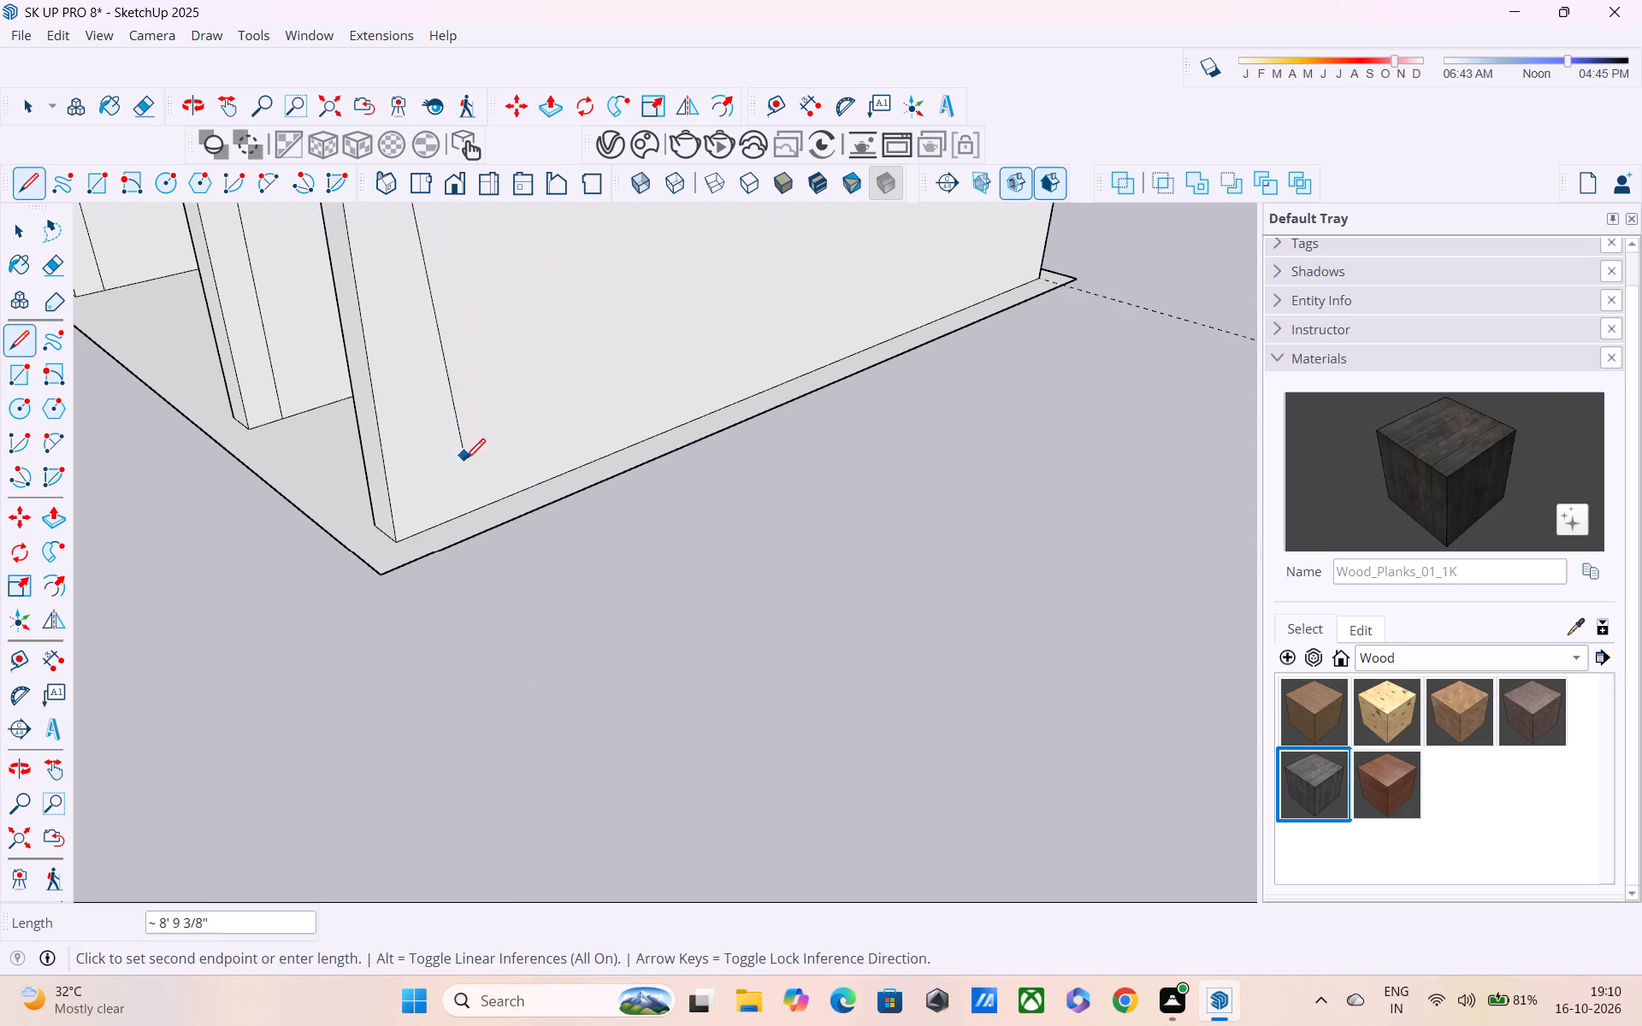
left_click(442, 519)
middle_click_drag(451, 543, 676, 522)
scroll(676, 522, "down", 8)
middle_click_drag(647, 479, 774, 506)
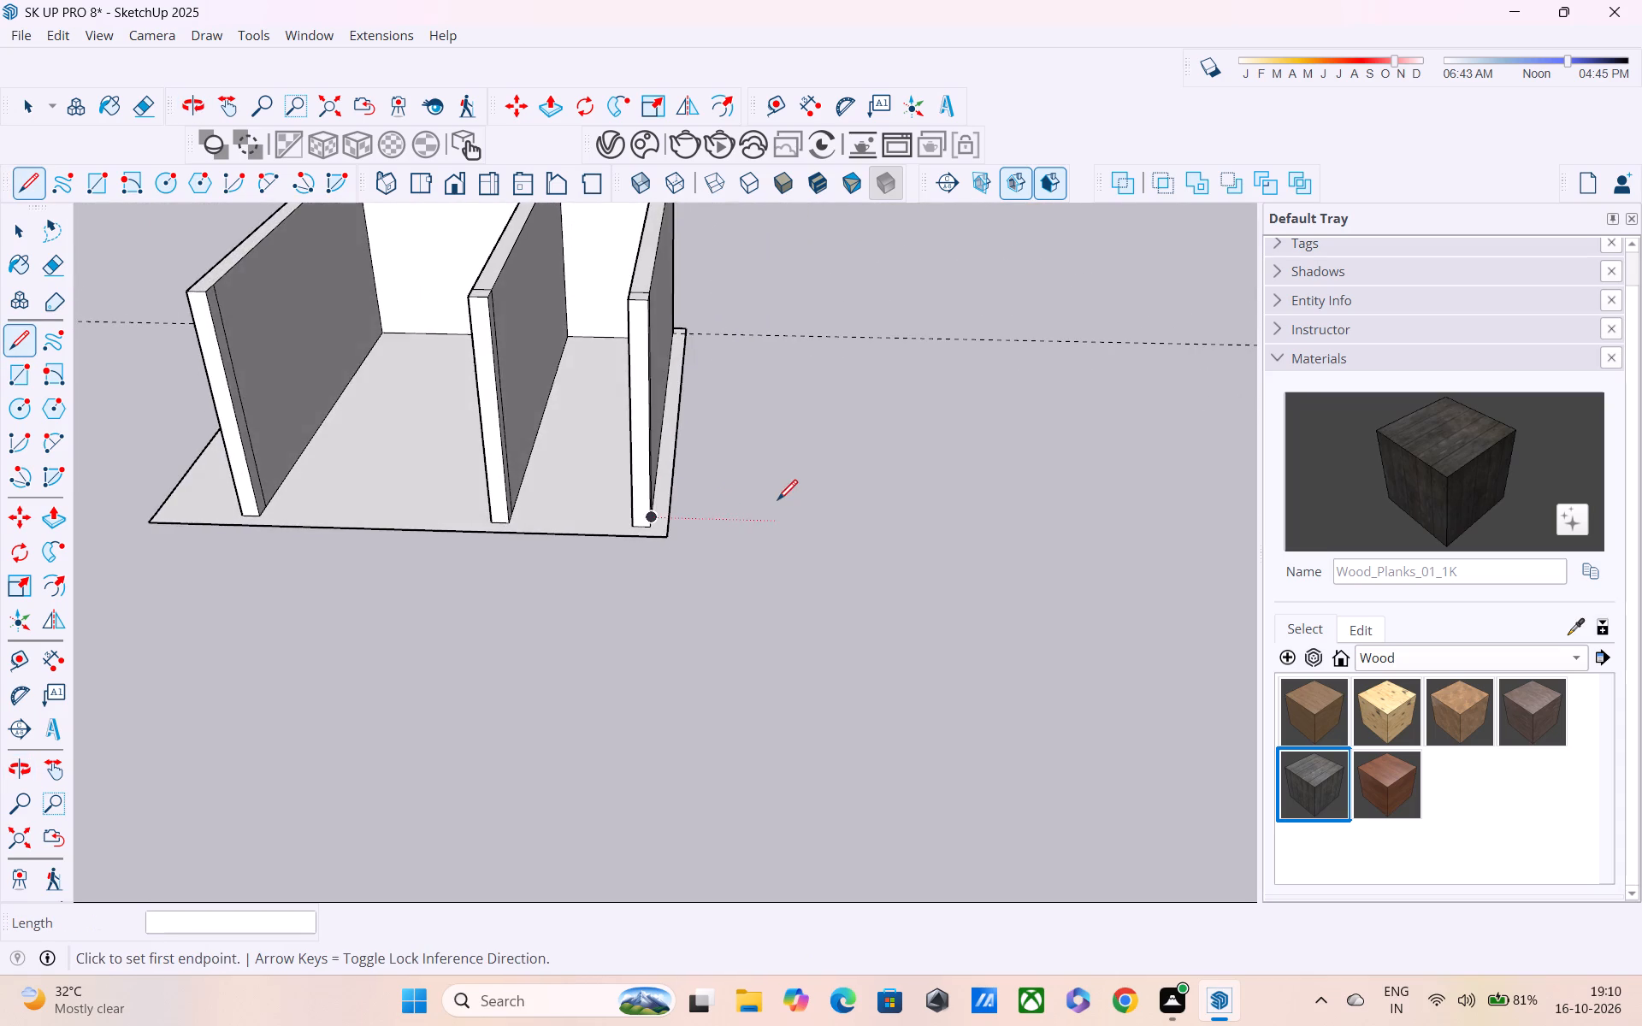
scroll(777, 502, "down", 3)
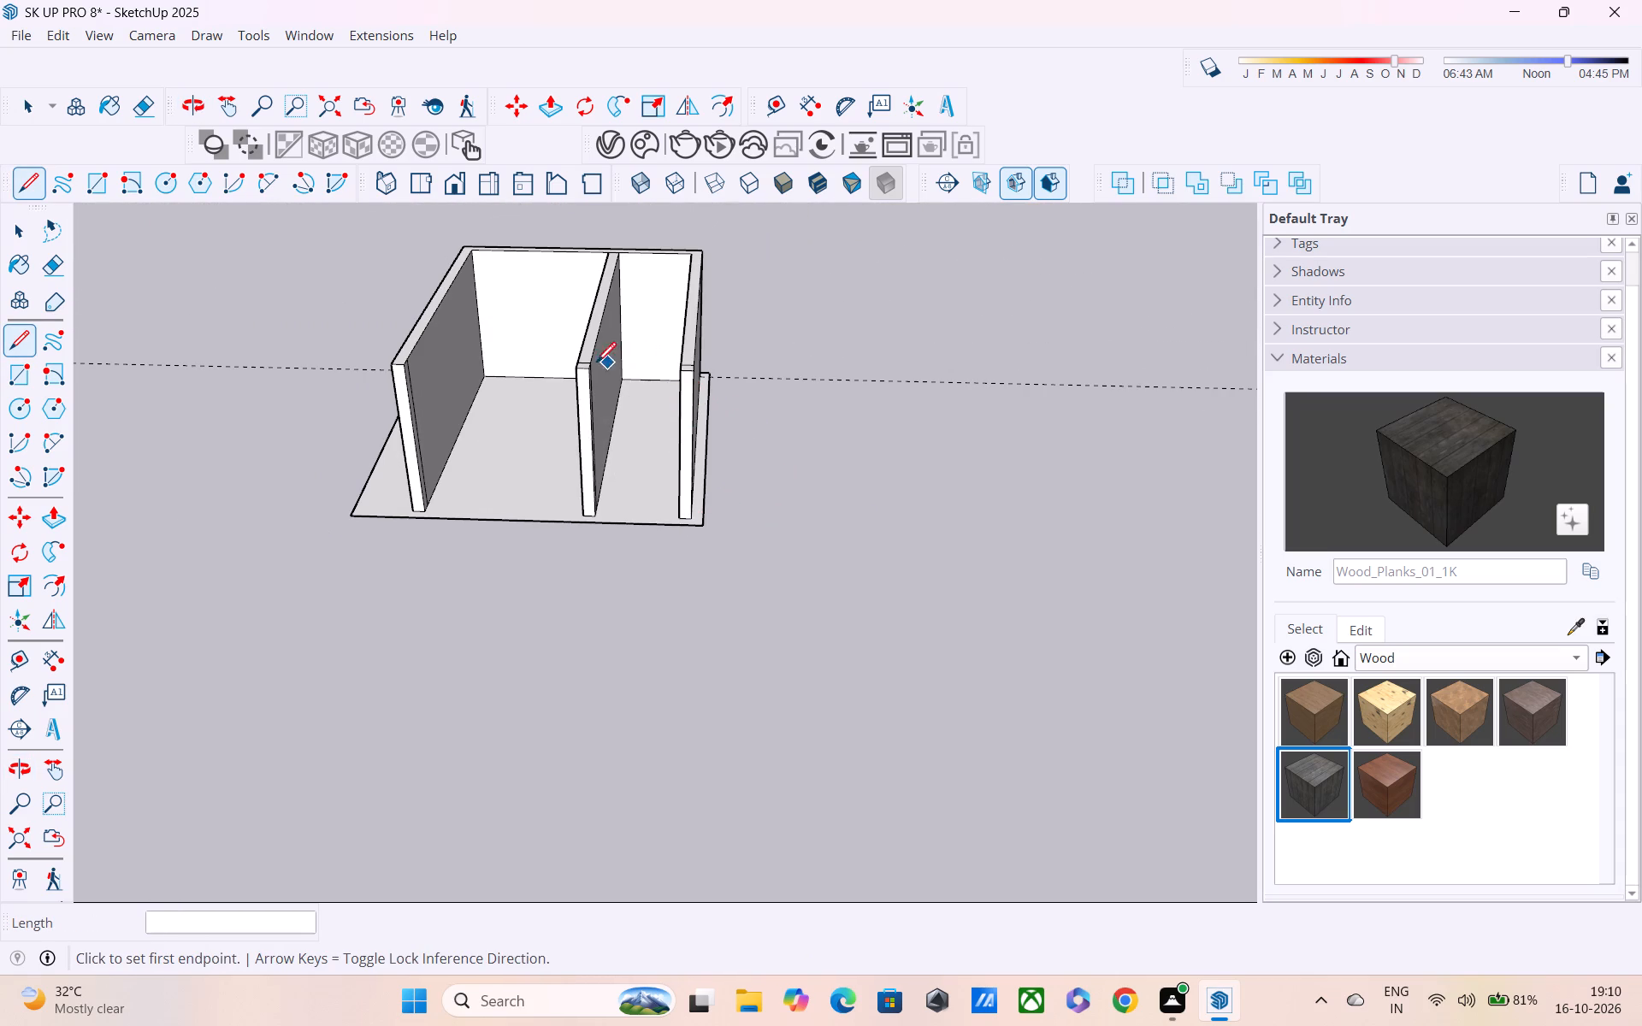
key("Escape")
Draw a line about 9" long across the marked strip near the top of the wide room's outer side wall.
middle_click_drag(308, 379, 256, 363)
middle_click_drag(397, 374, 285, 298)
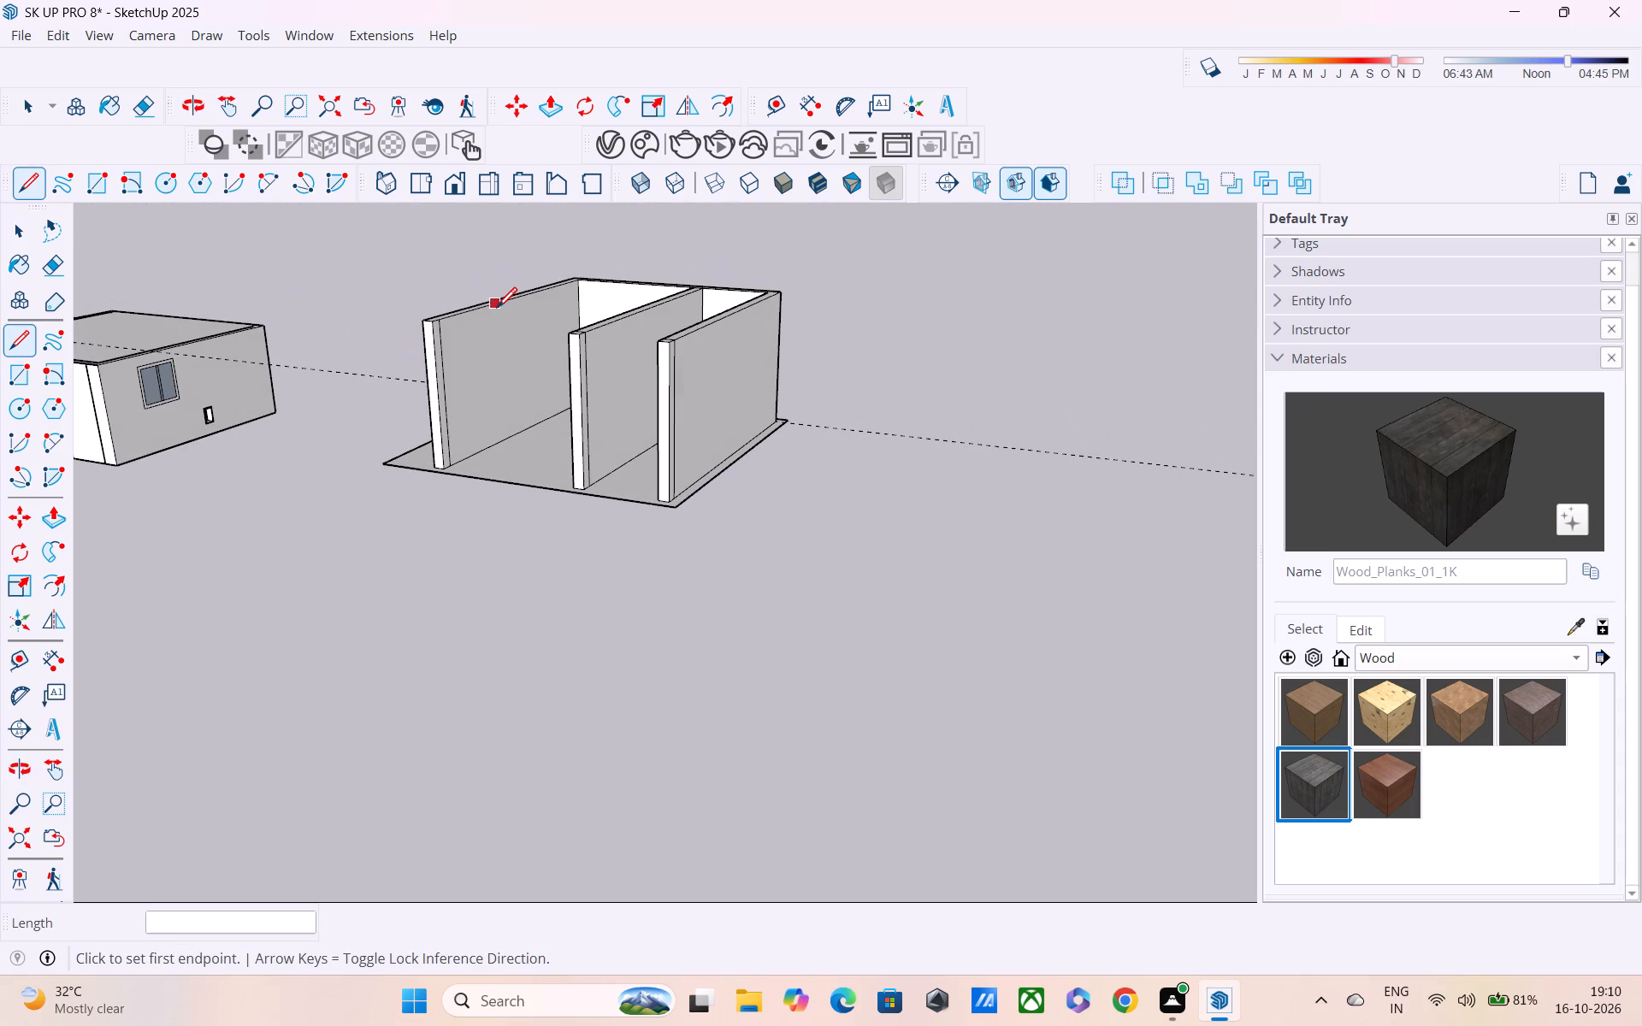
middle_click_drag(512, 364, 544, 491, "shift")
scroll(534, 465, "up", 4)
scroll(434, 484, "up", 5)
left_click(433, 480)
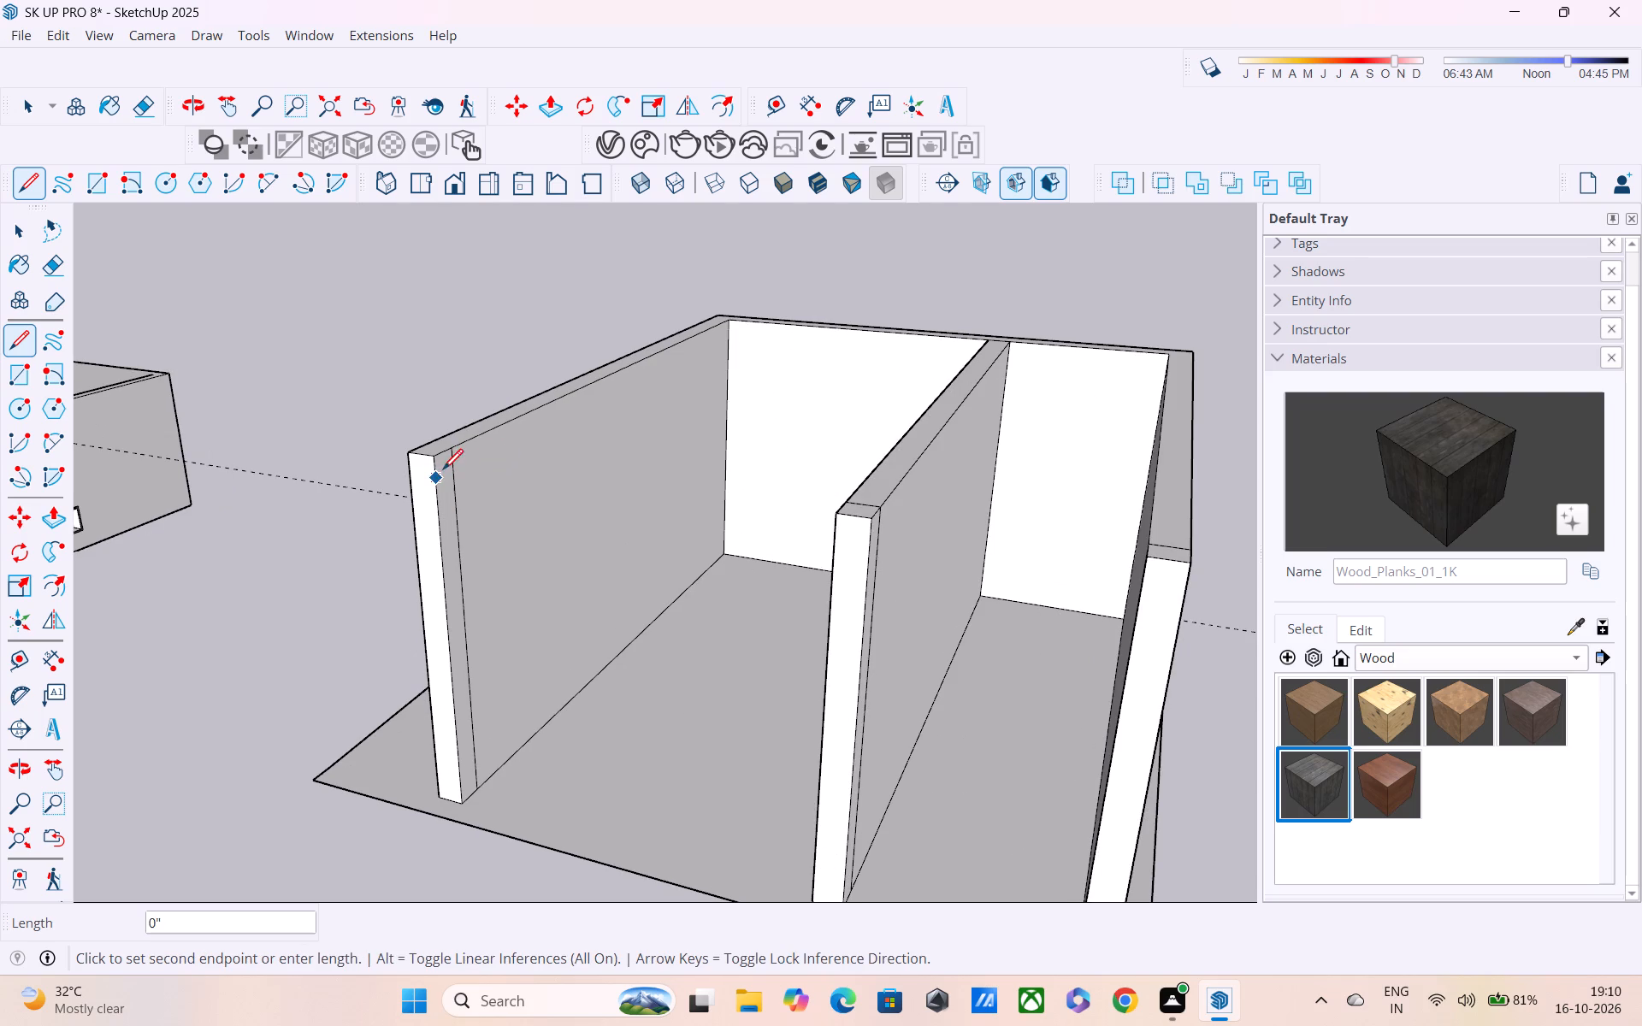
left_click(452, 471)
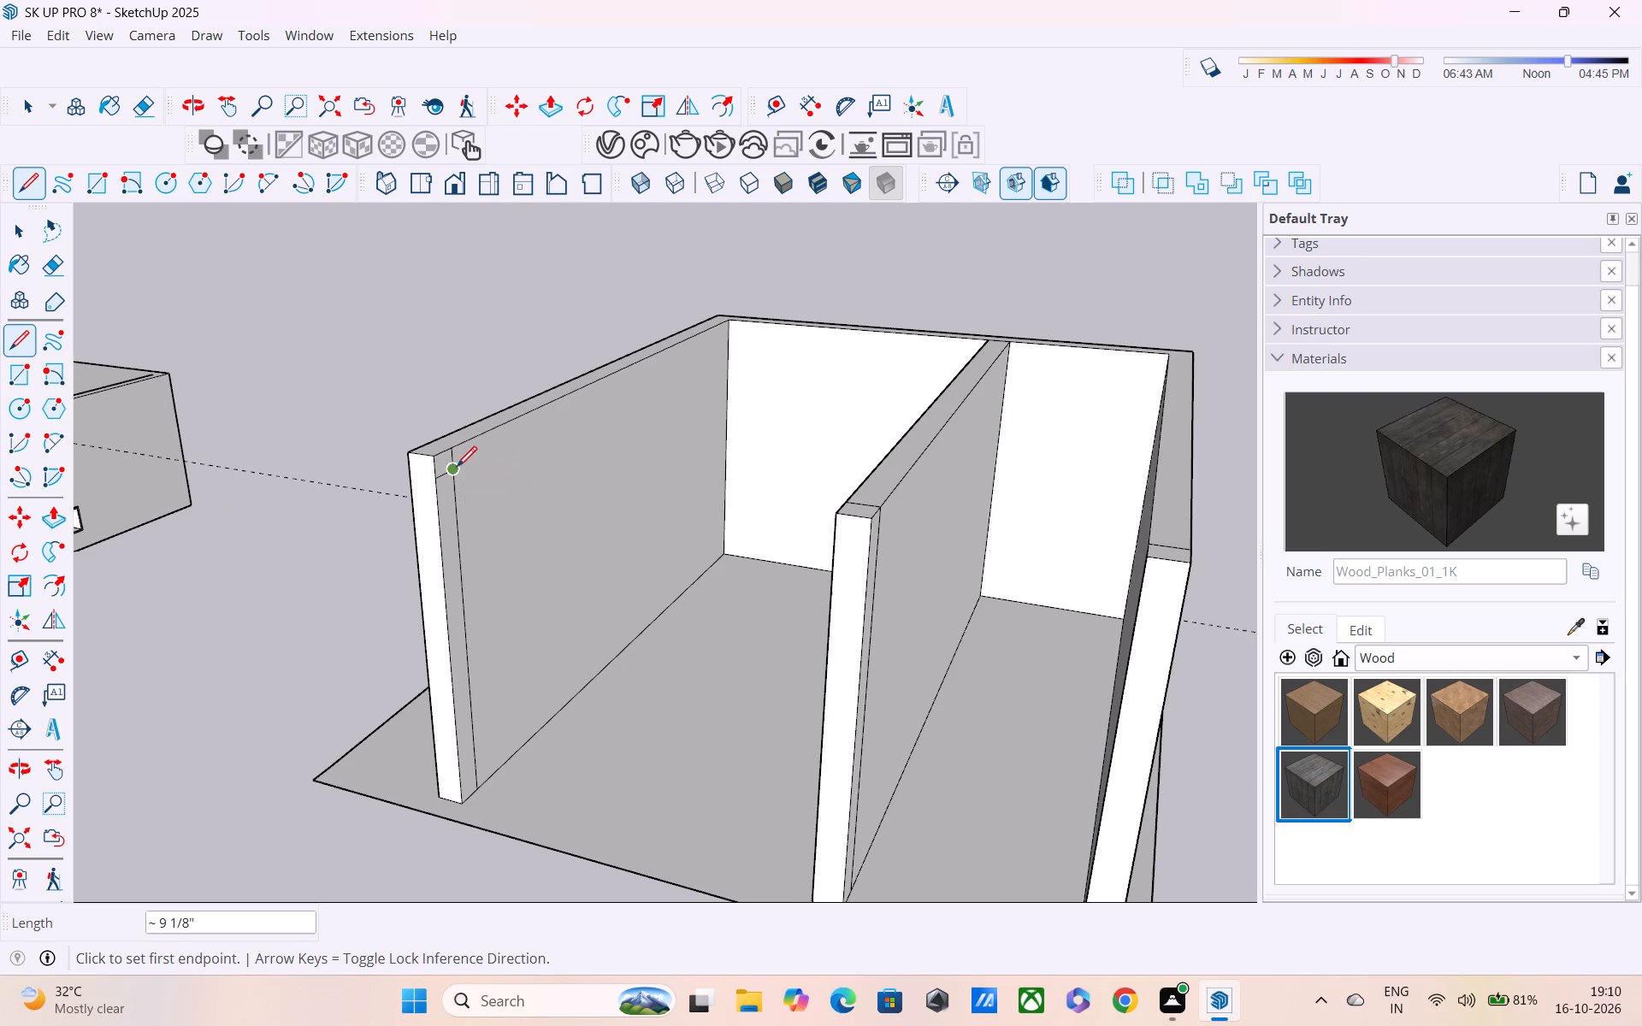
Push/Pull the small face above that line about 10' across the wide room's open front to the partition, forming a beam.
key("p")
scroll(451, 440, "up", 4)
left_click(450, 463)
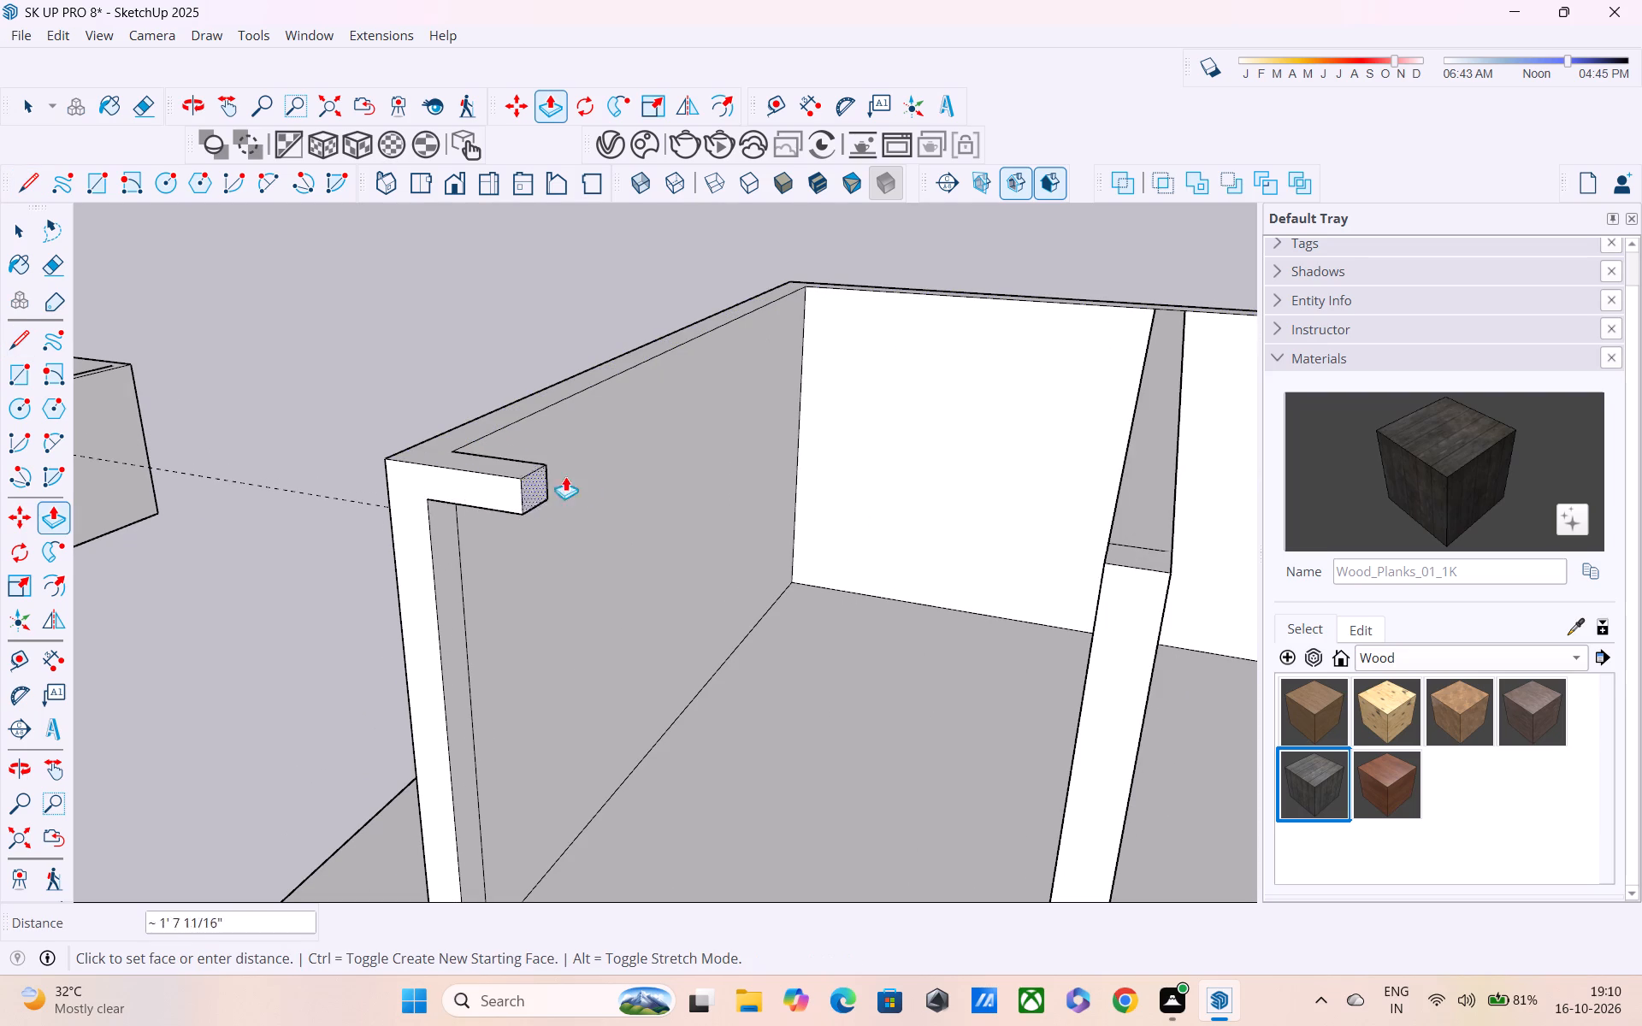
scroll(623, 482, "down", 5)
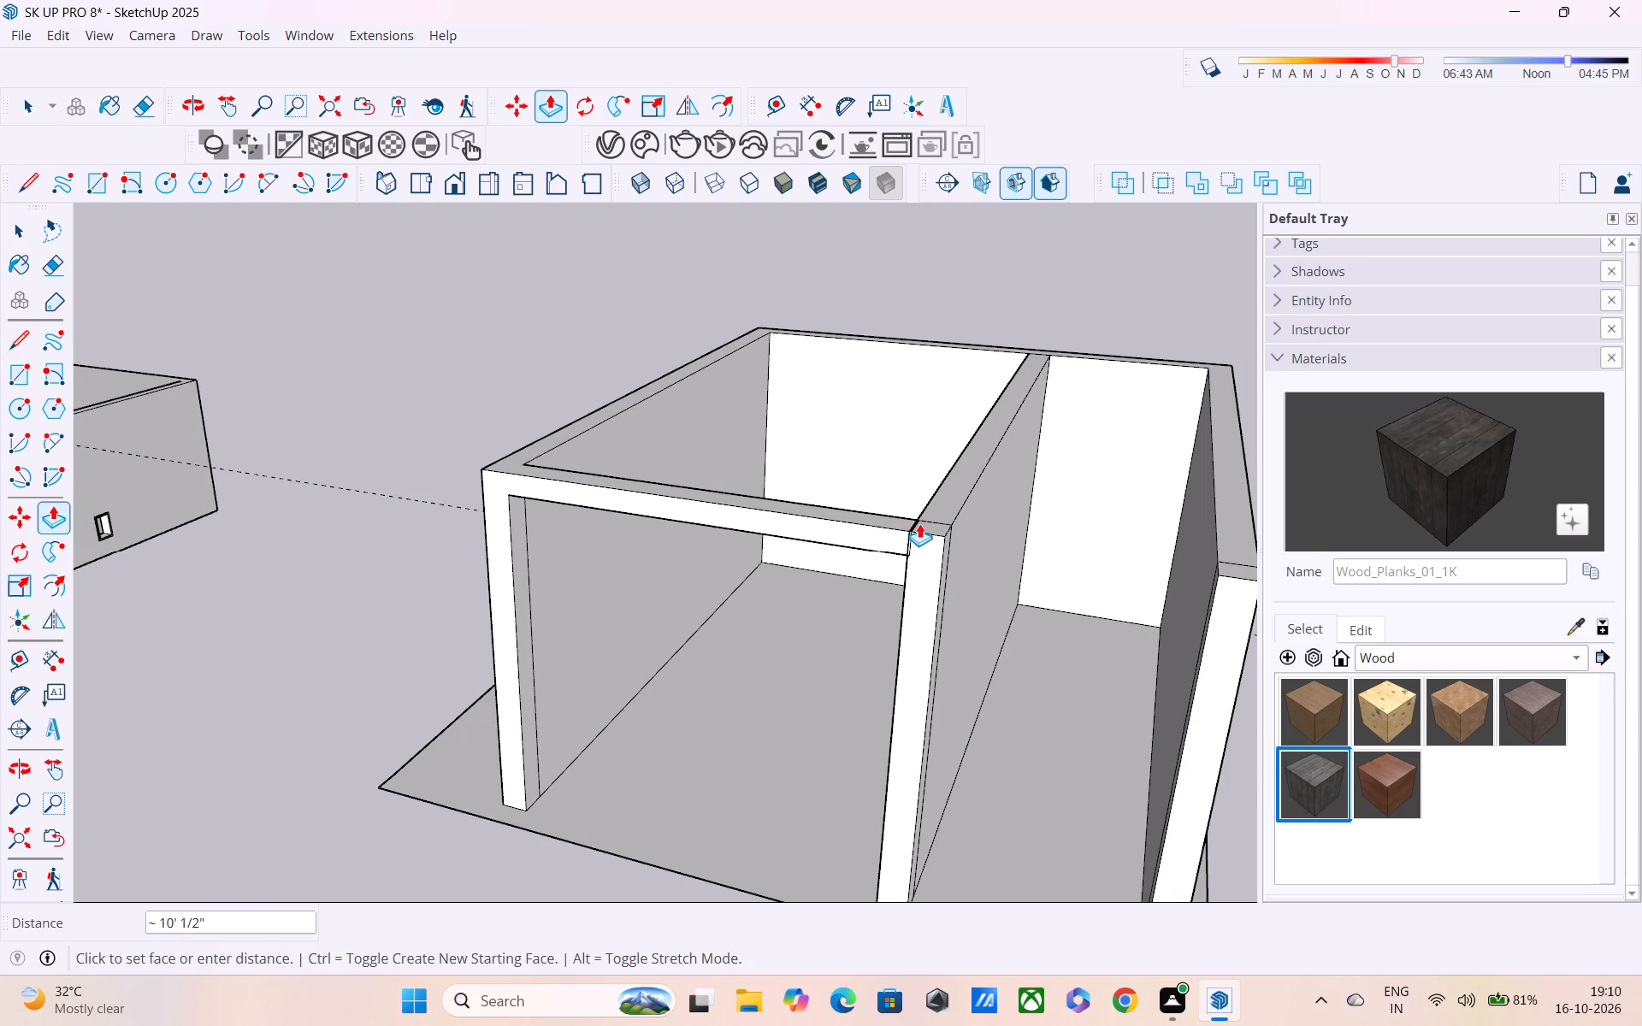
left_click(916, 523)
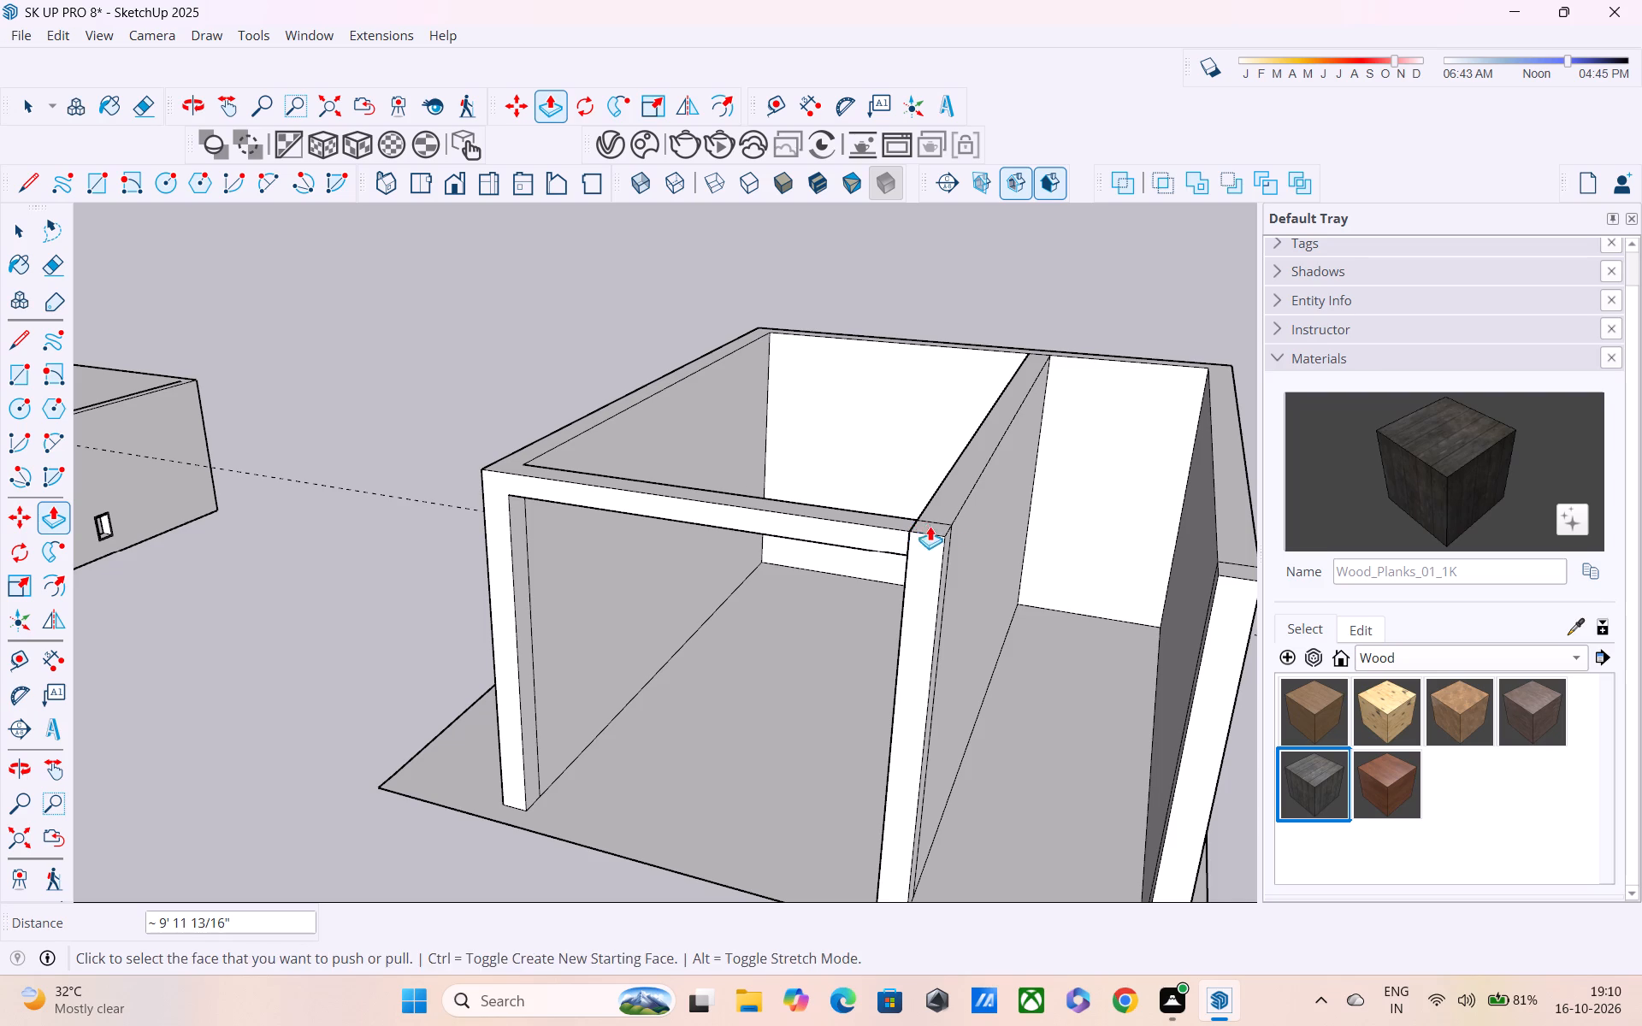
Draw a line across the marked strip near the top of the partition's narrow-room face.
middle_click_drag(946, 526, 746, 469)
scroll(776, 528, "up", 5)
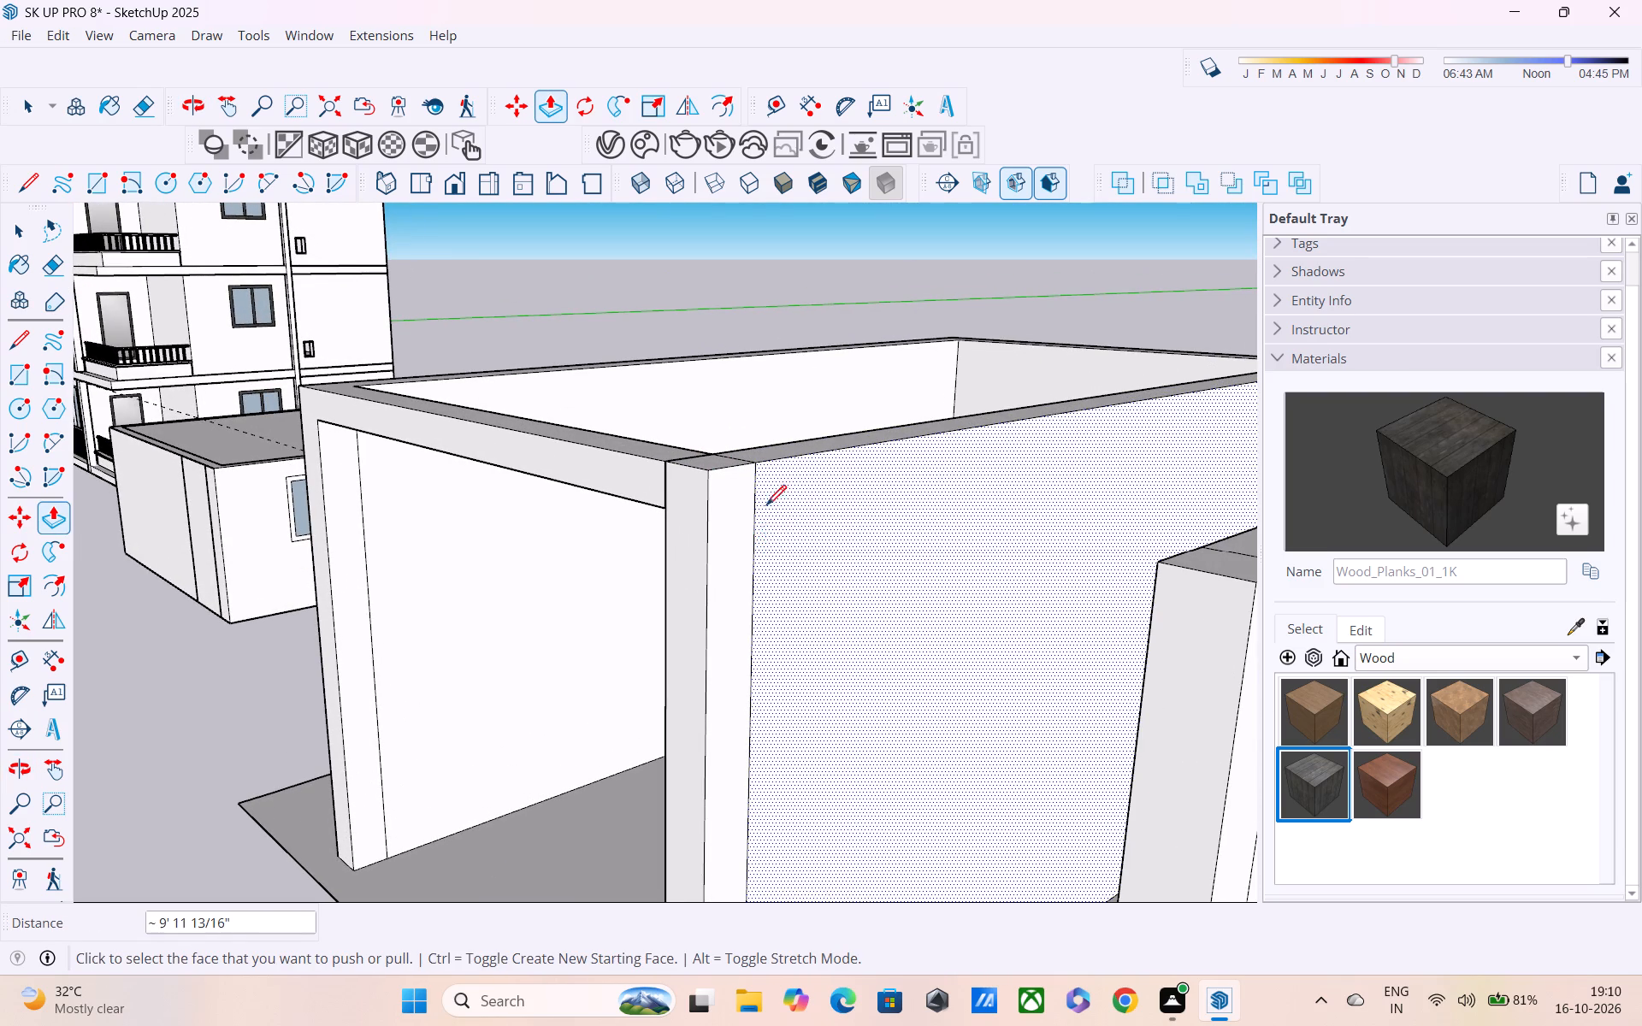
key("l")
left_click(706, 520)
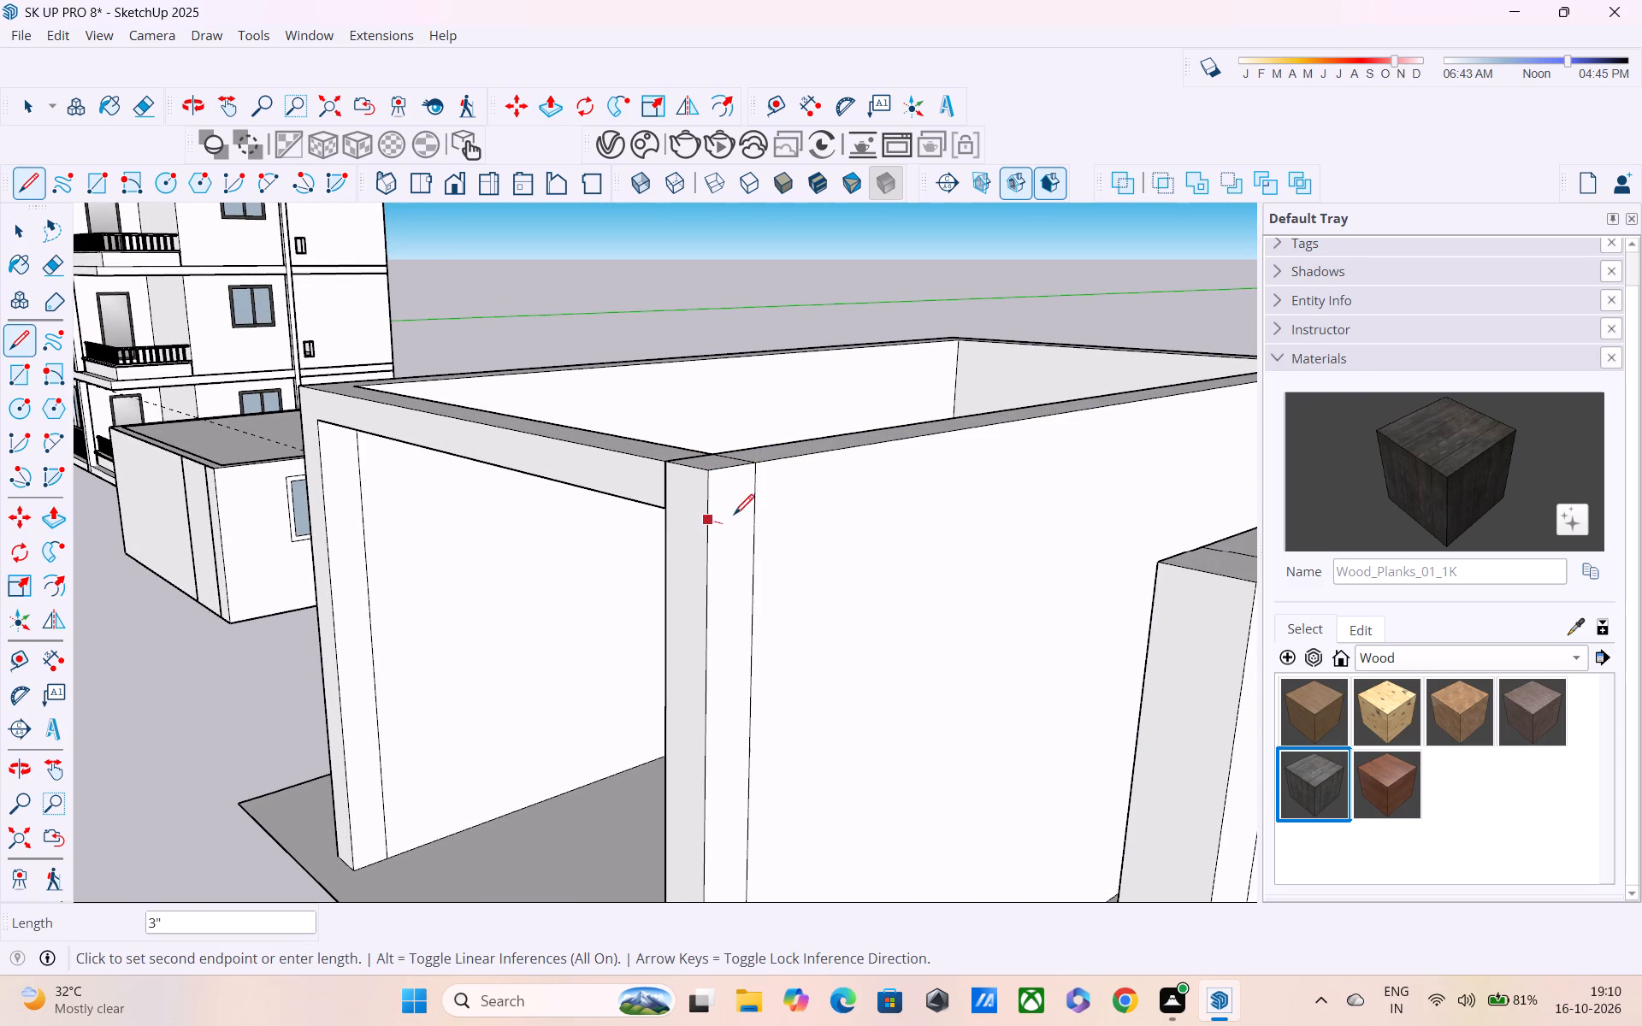
left_click(749, 510)
scroll(751, 506, "up", 4)
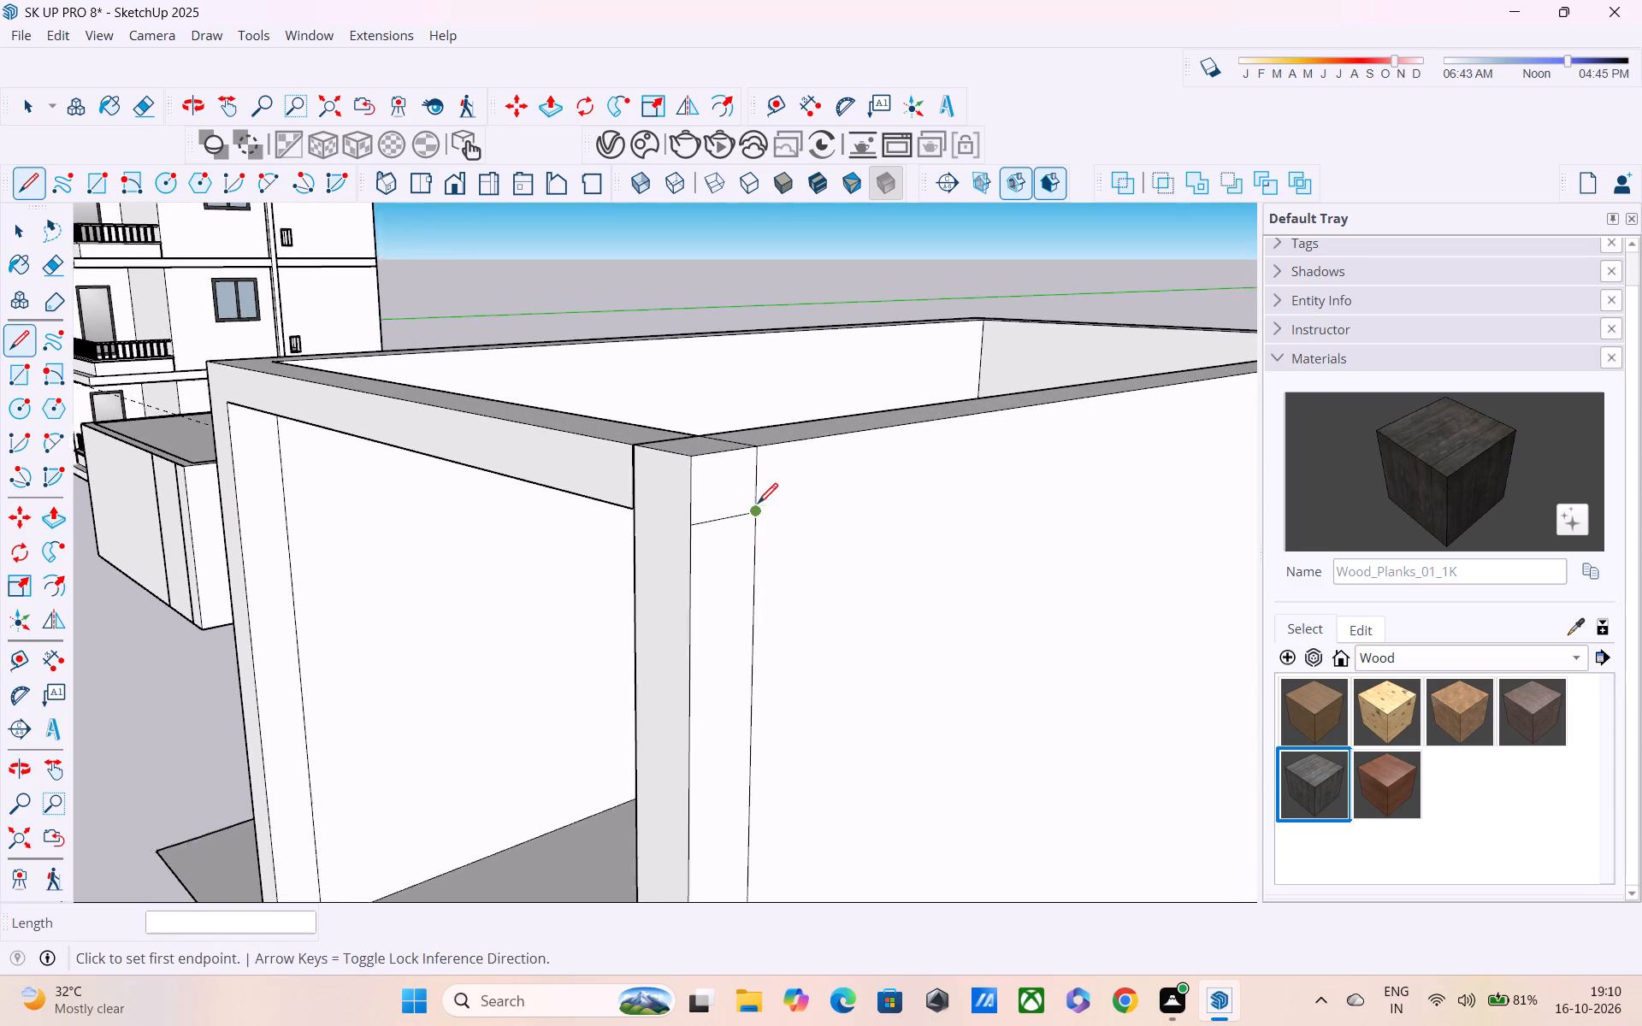
left_click(754, 515)
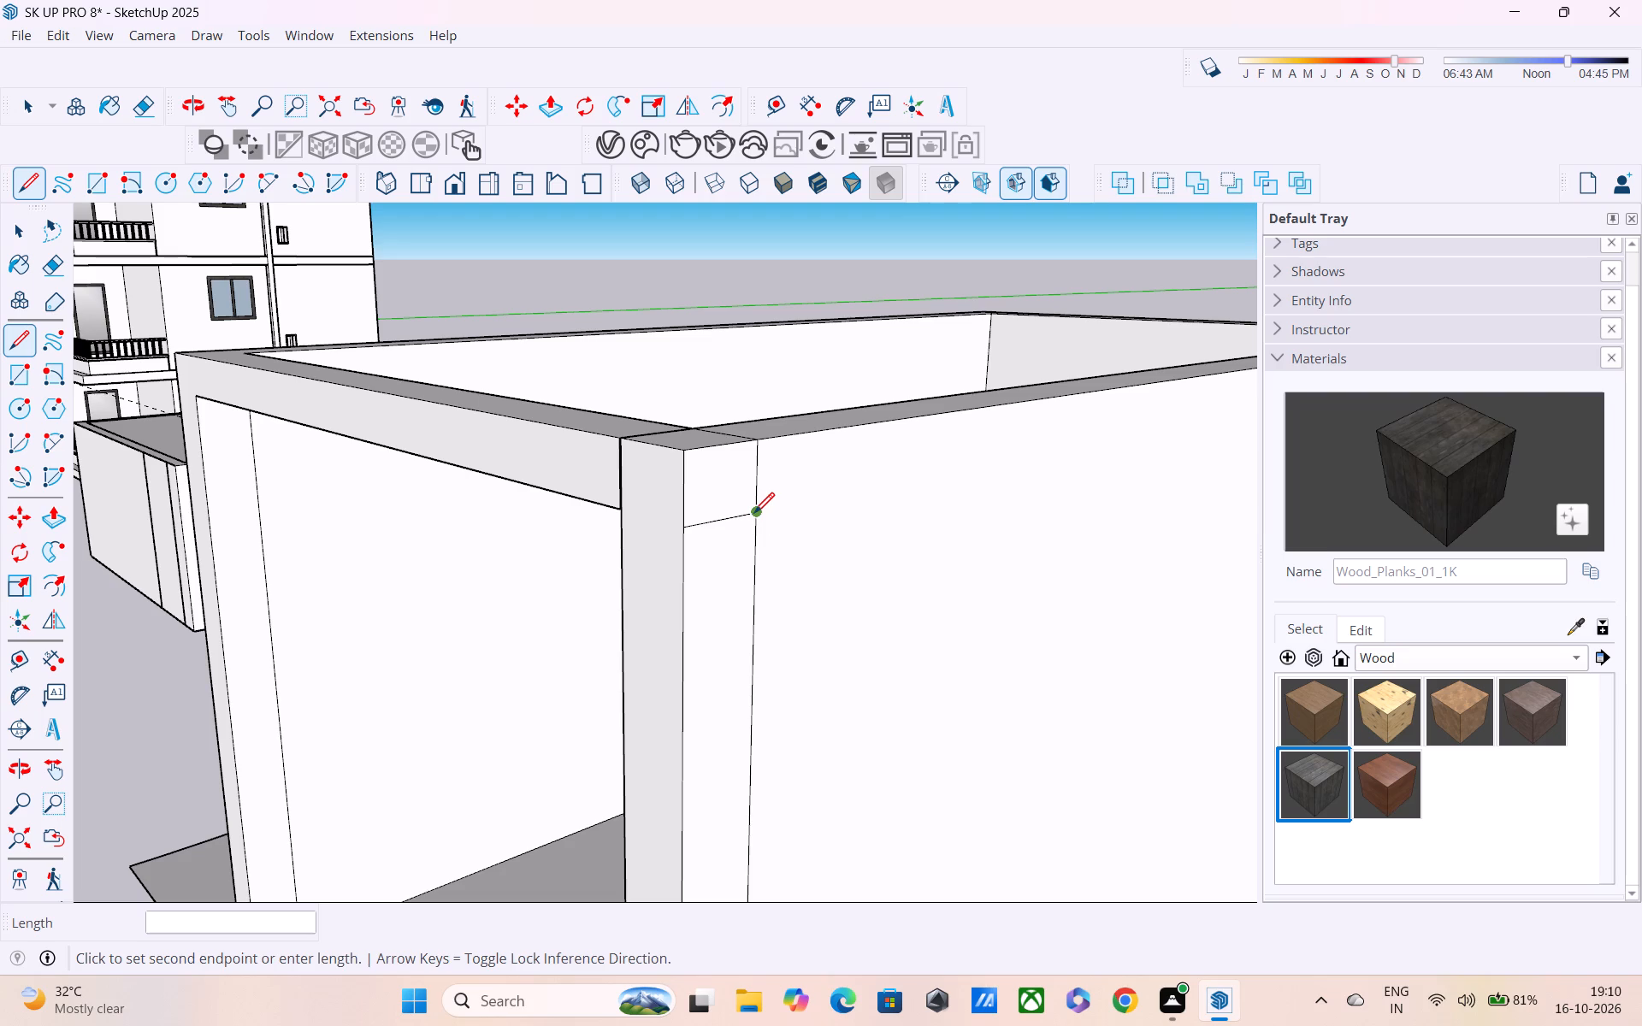
Push/Pull the small face above that line about 5' 3" across the narrow room's open front to its outer side wall.
key("p")
left_click(729, 492)
scroll(783, 510, "down", 14)
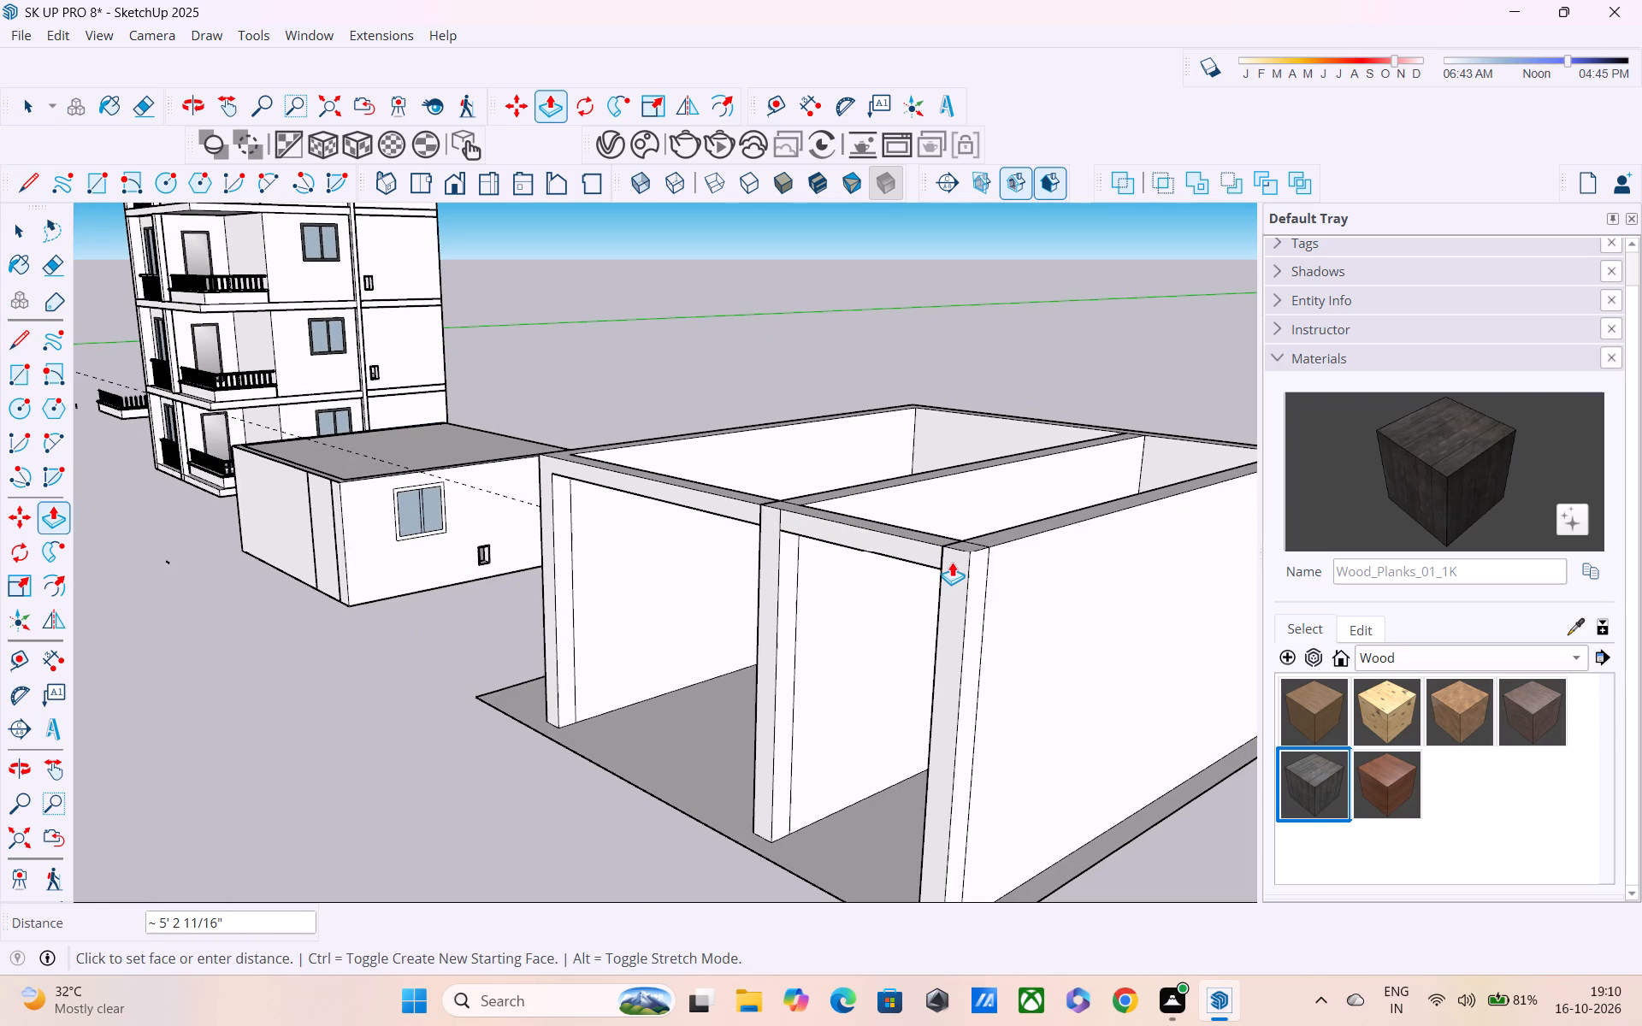
left_click(952, 562)
middle_click_drag(957, 585, 1048, 740)
middle_click_drag(987, 646, 1167, 629)
scroll(1025, 462, "down", 1)
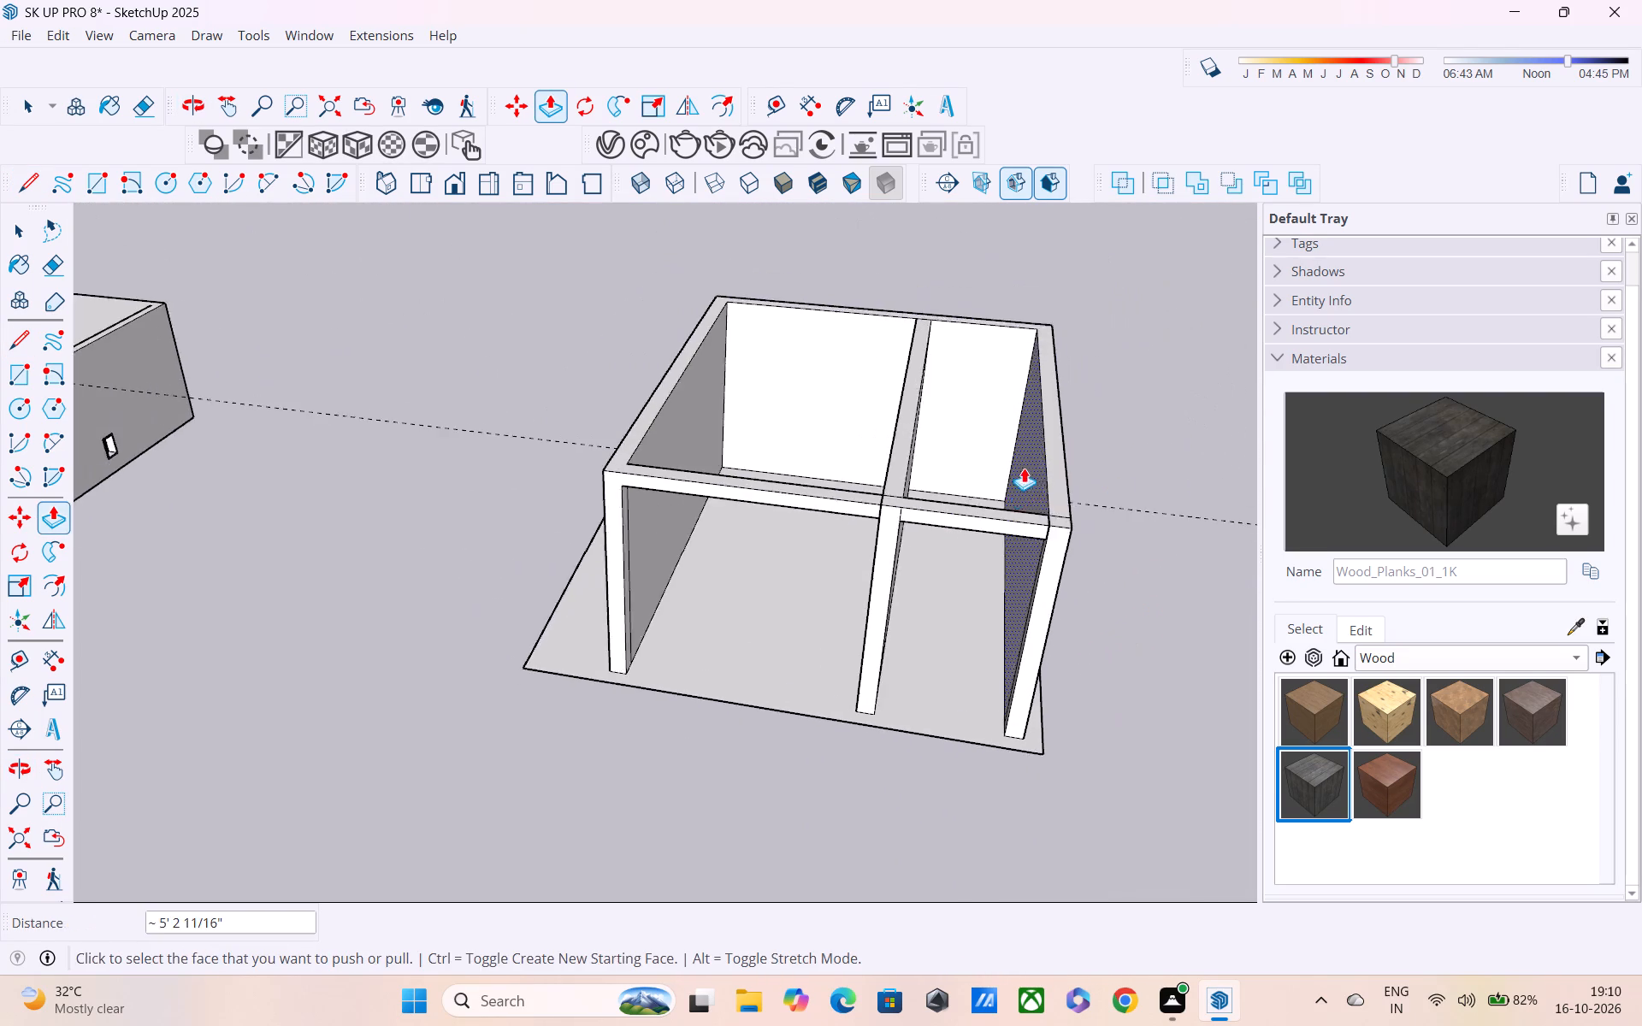
scroll(1024, 468, "down", 2)
middle_click_drag(1019, 488, 1021, 280)
scroll(936, 351, "down", 2)
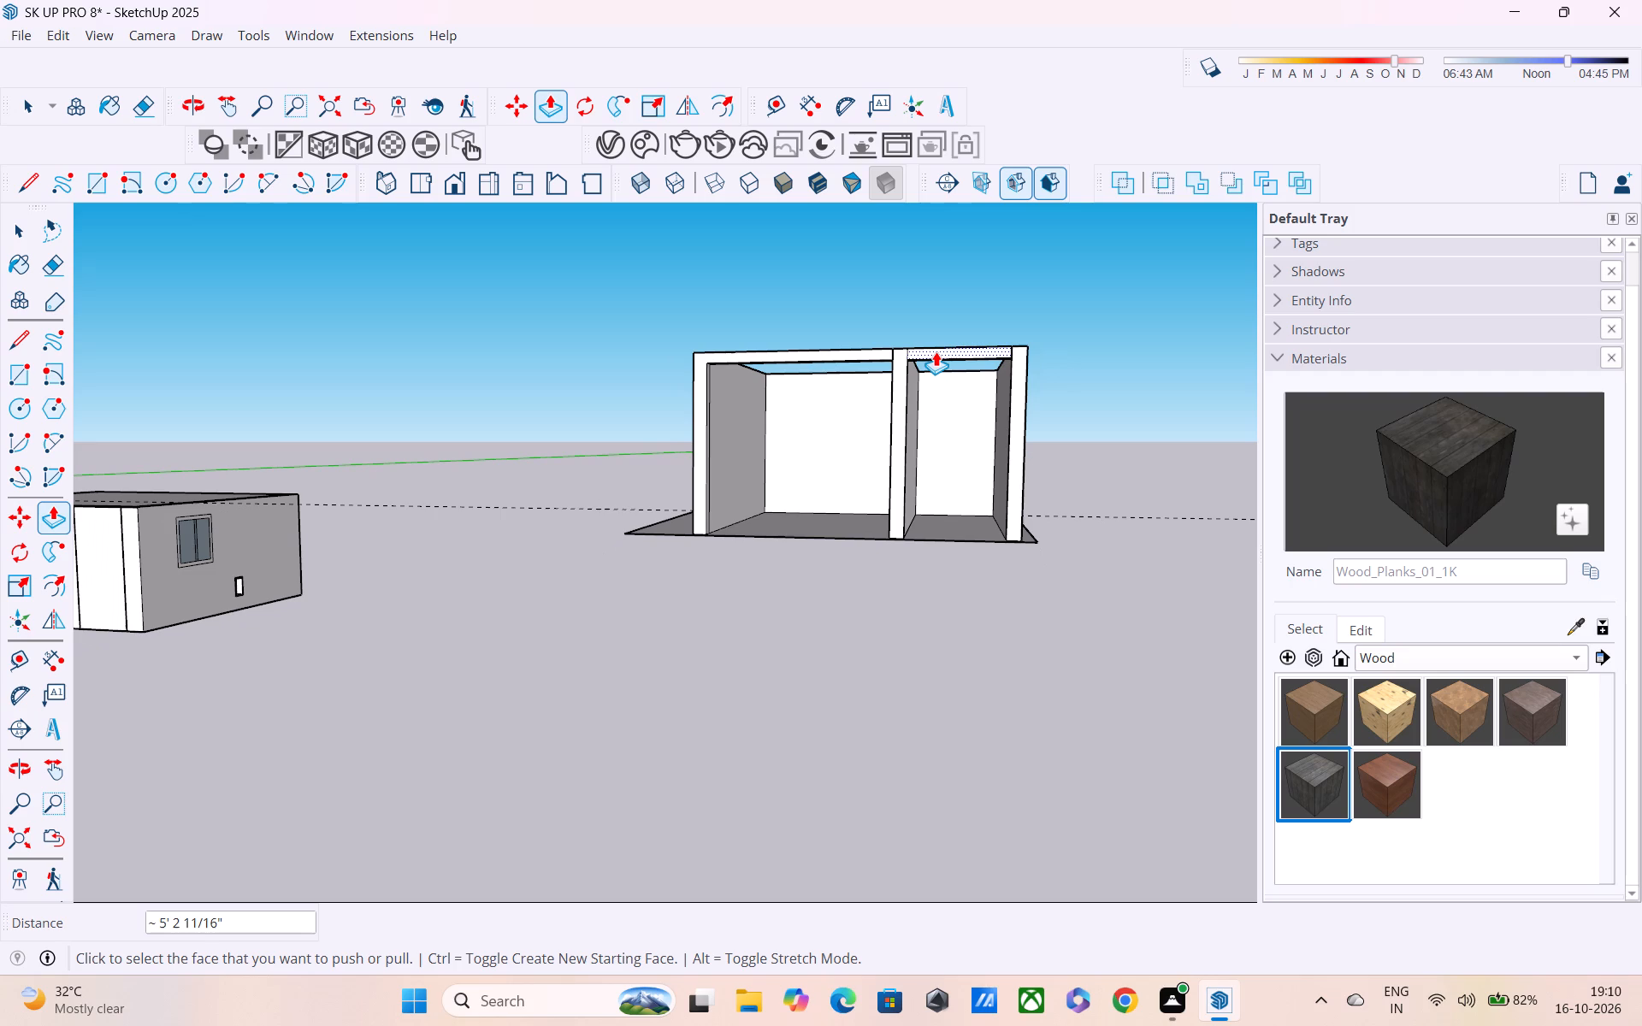
key("Escape")
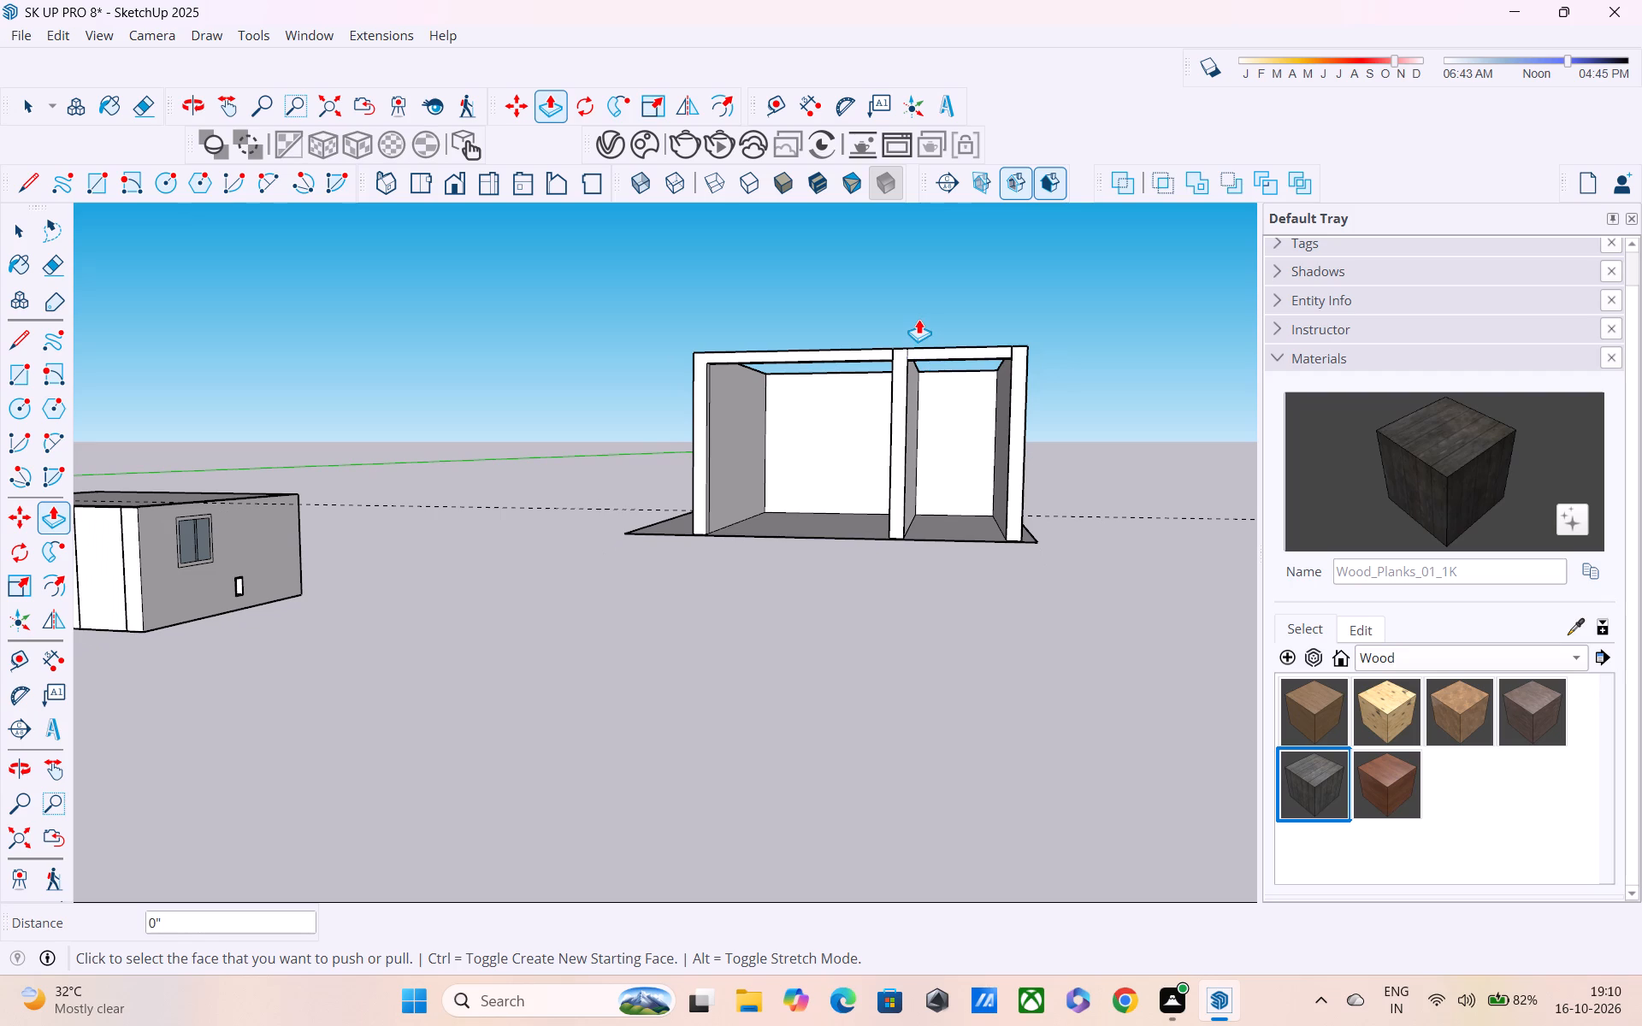
Draw a rectangle about 10' by 9' 5" filling the wide room's front opening, from the beam's underside to the partition's base, mid-strip.
key("r")
middle_click_drag(809, 409, 591, 419)
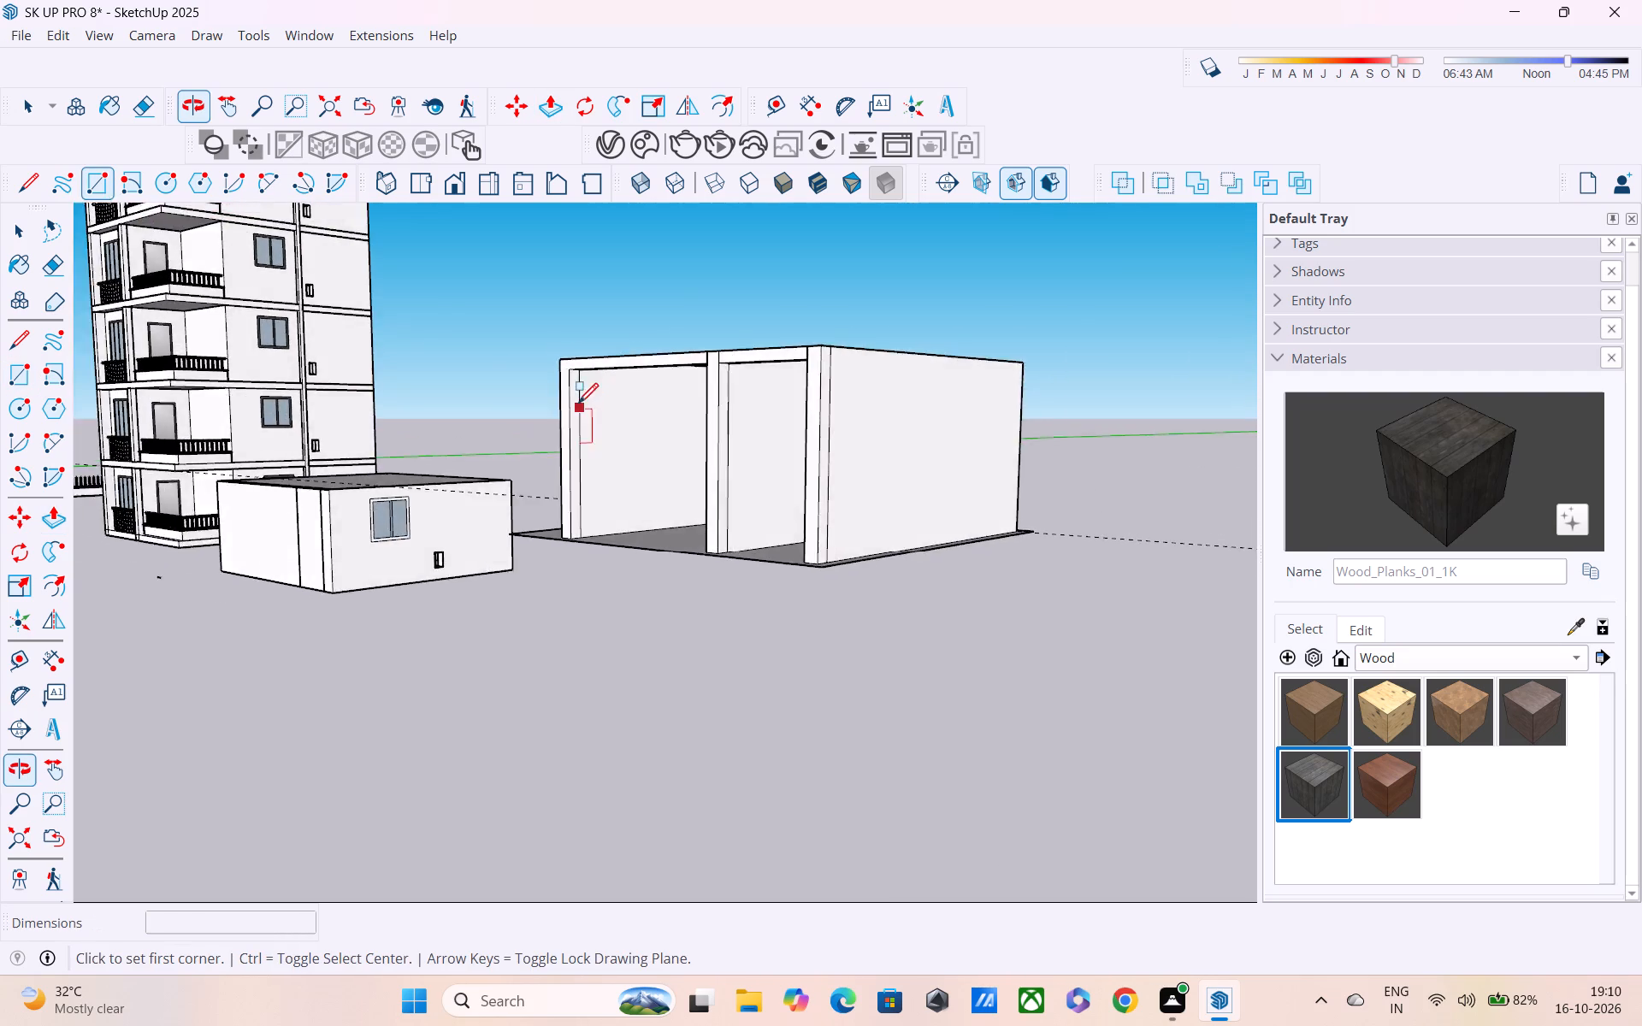
scroll(576, 402, "up", 10)
middle_click_drag(573, 355, 545, 273)
scroll(614, 333, "up", 7)
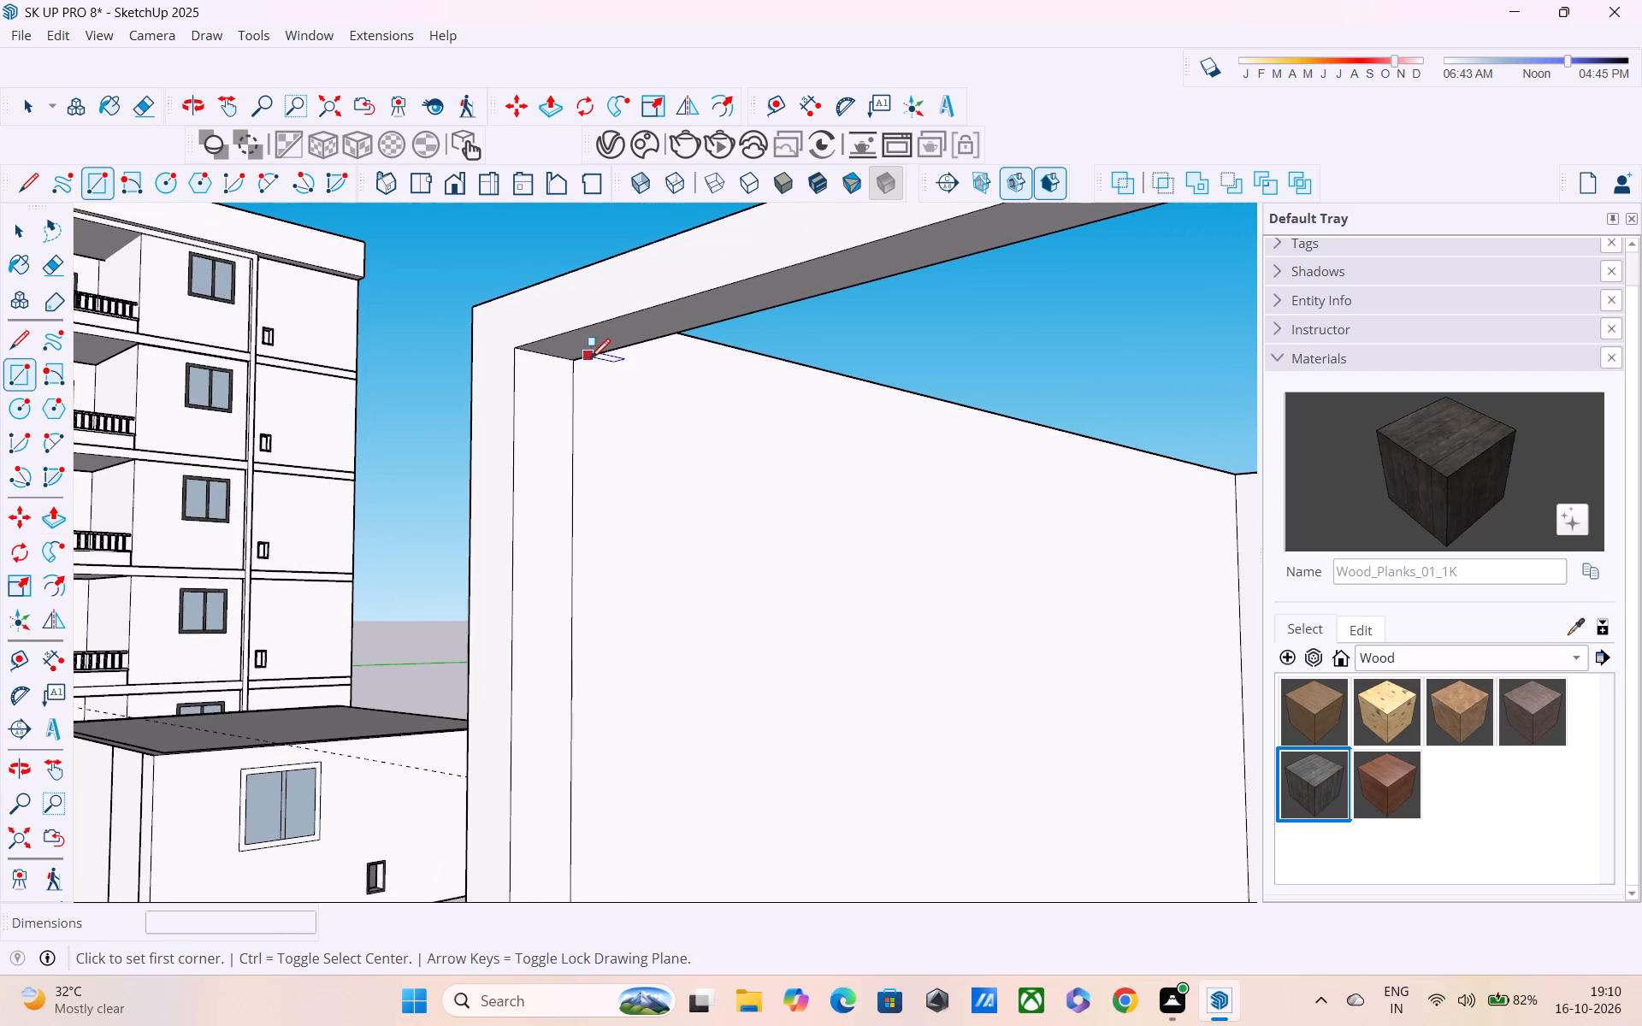
left_click(551, 358)
scroll(631, 488, "down", 4)
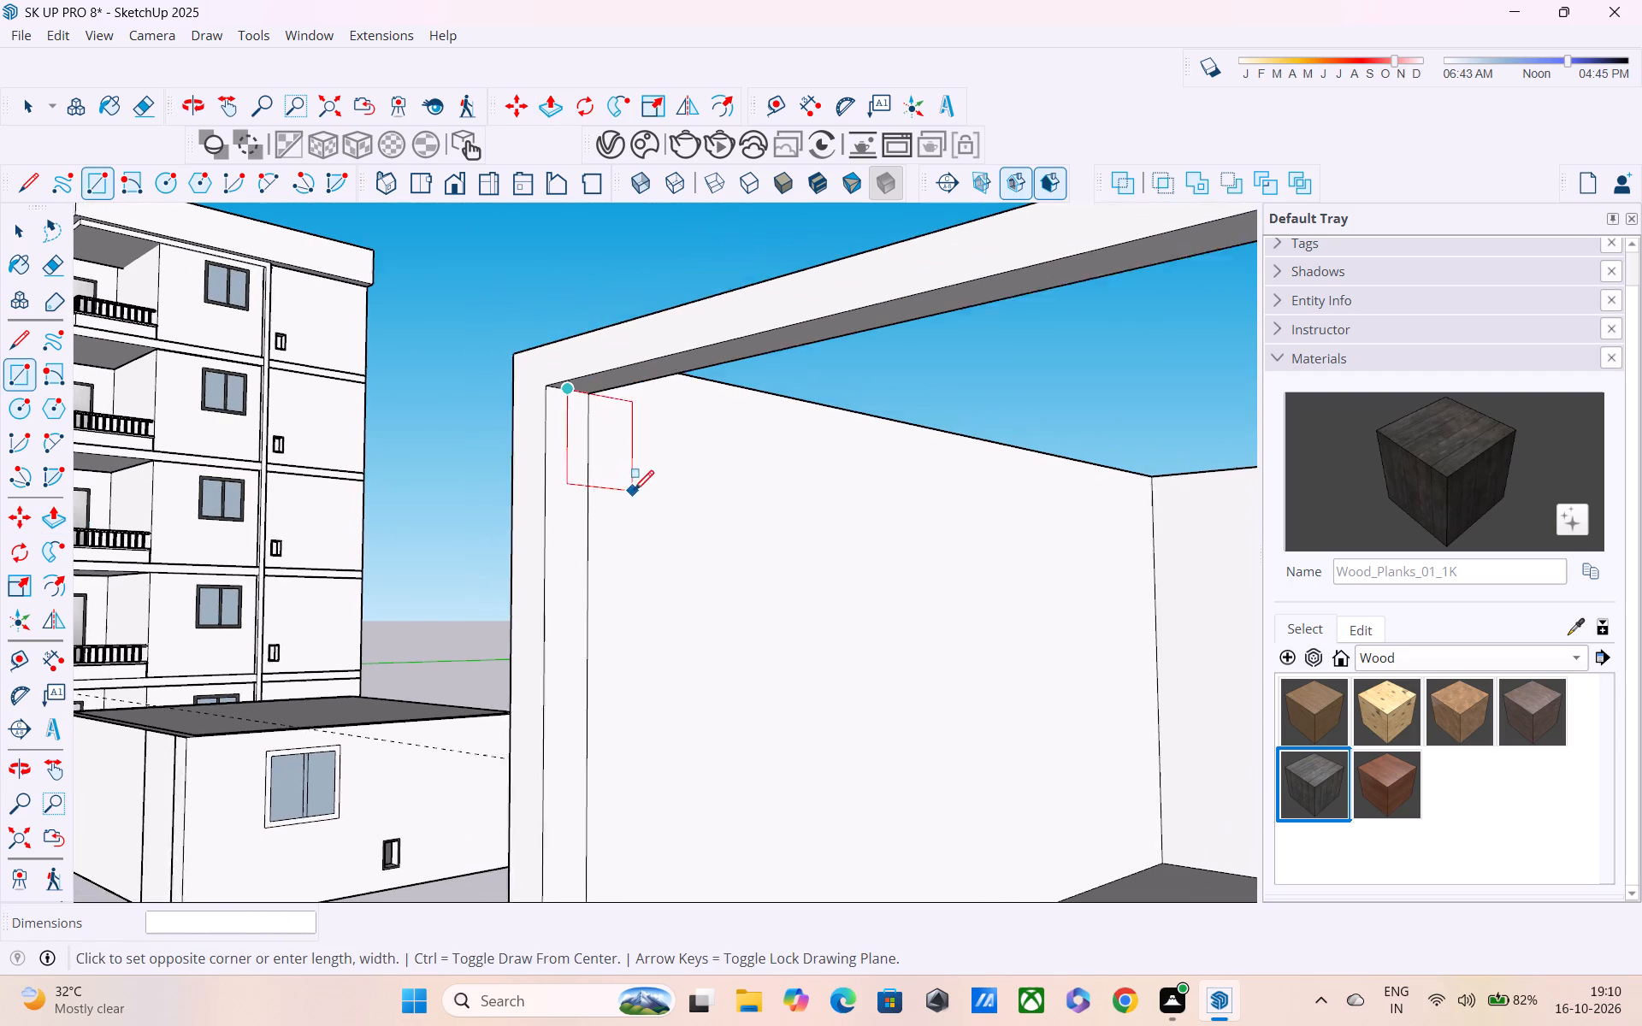
middle_click_drag(647, 513, 572, 396)
scroll(572, 396, "up", 1)
scroll(572, 396, "down", 3)
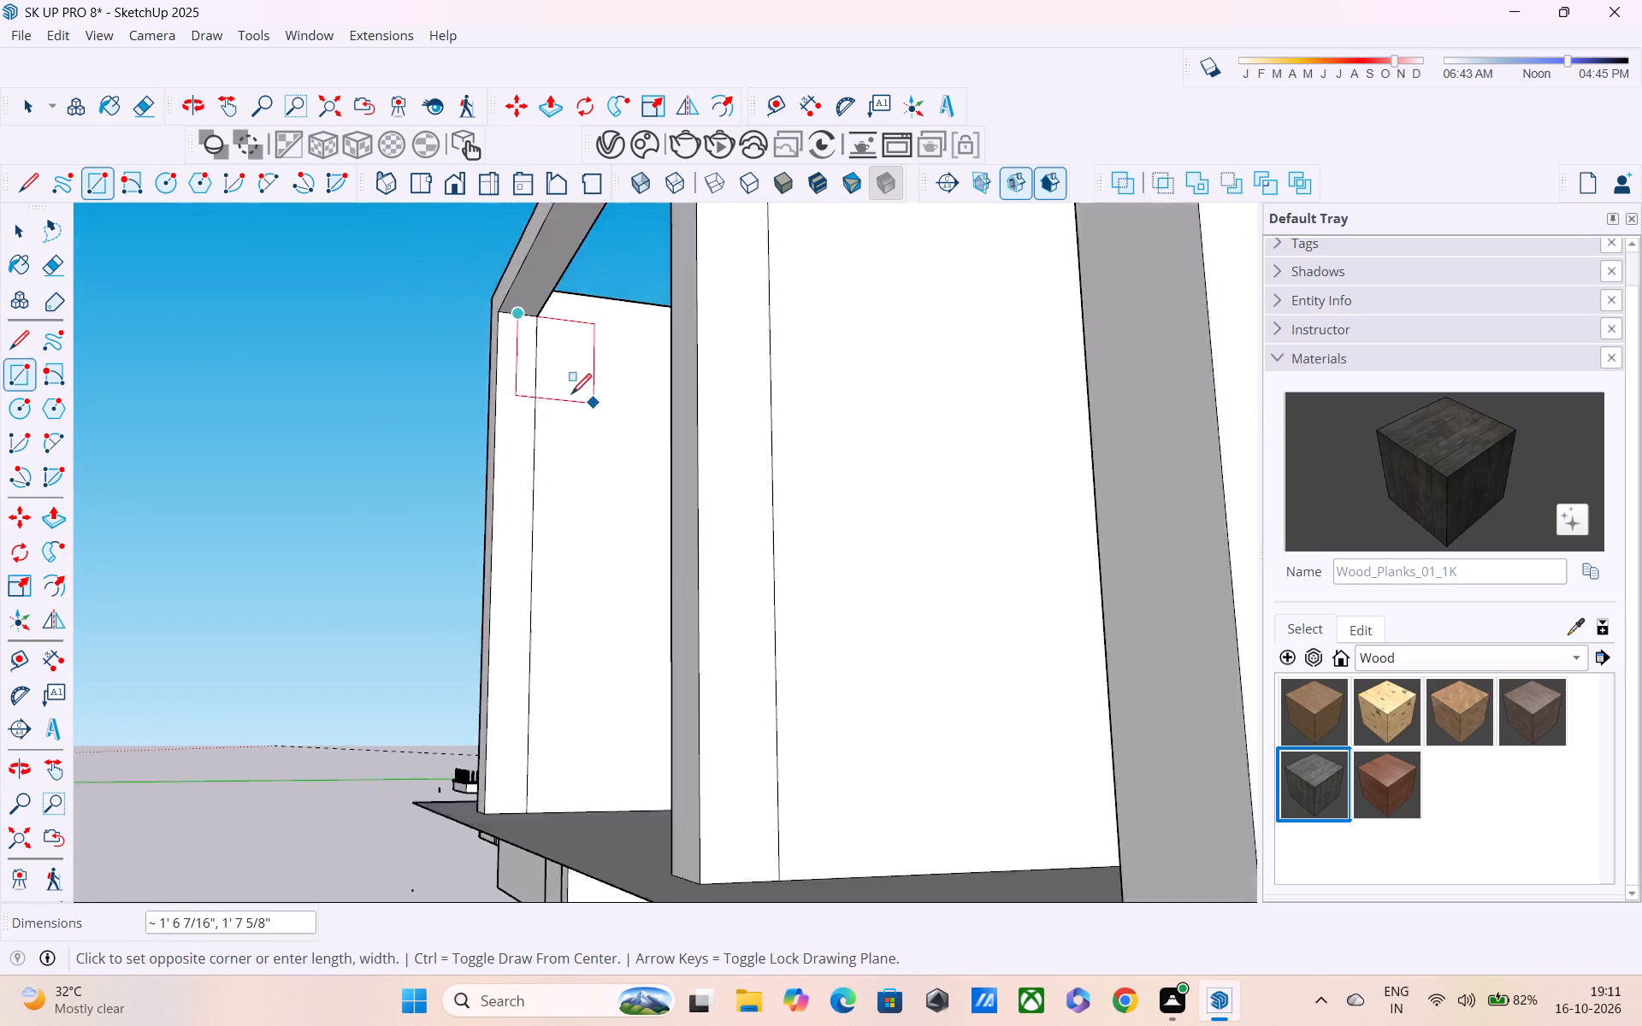
scroll(571, 396, "down", 2)
middle_click_drag(662, 492, 1413, 503)
scroll(926, 754, "up", 4)
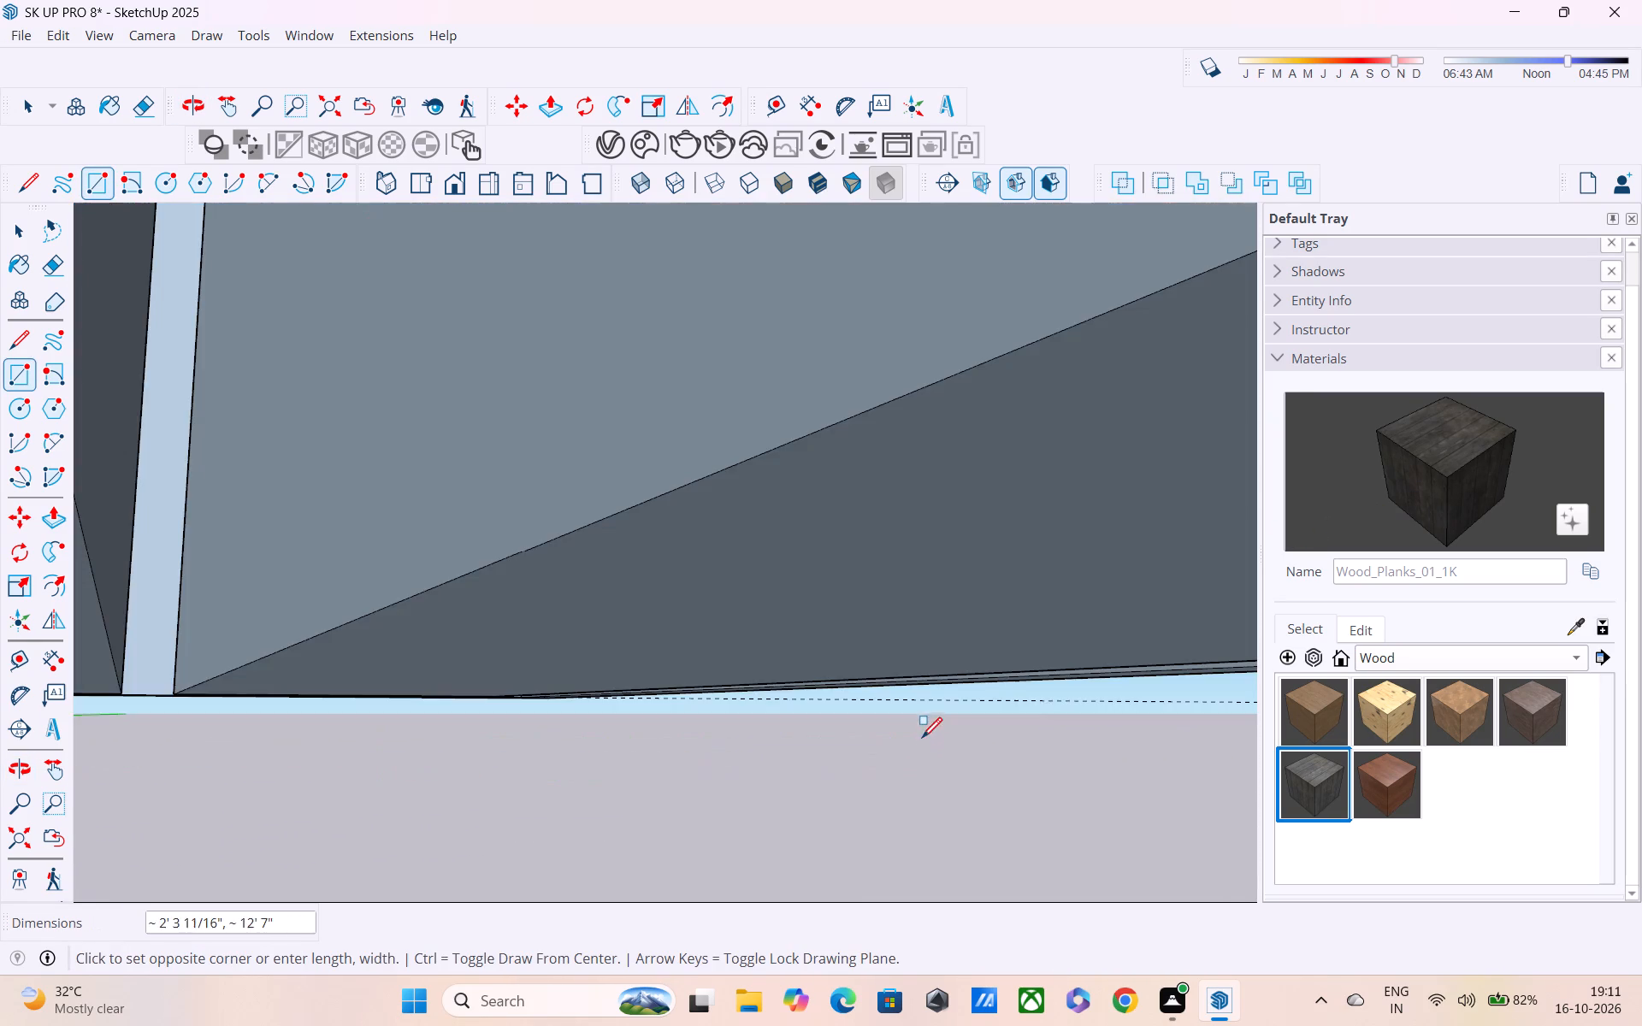
middle_click_drag(924, 740, 954, 819)
scroll(945, 781, "down", 14)
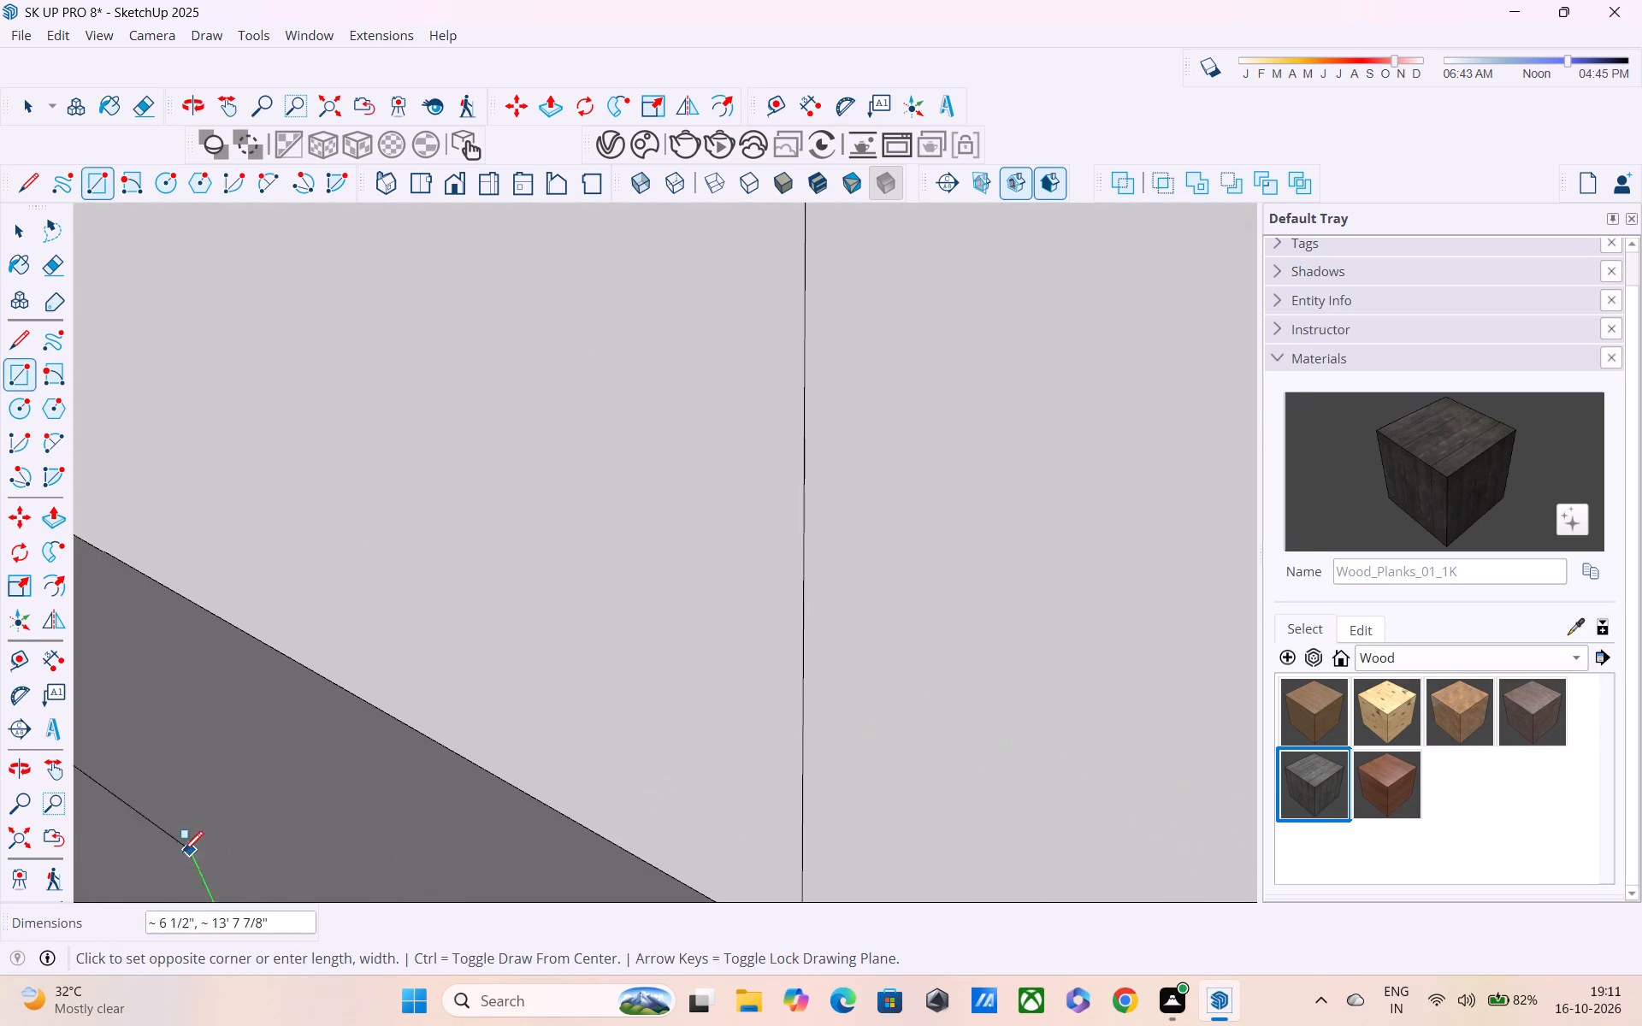
left_click(8, 840)
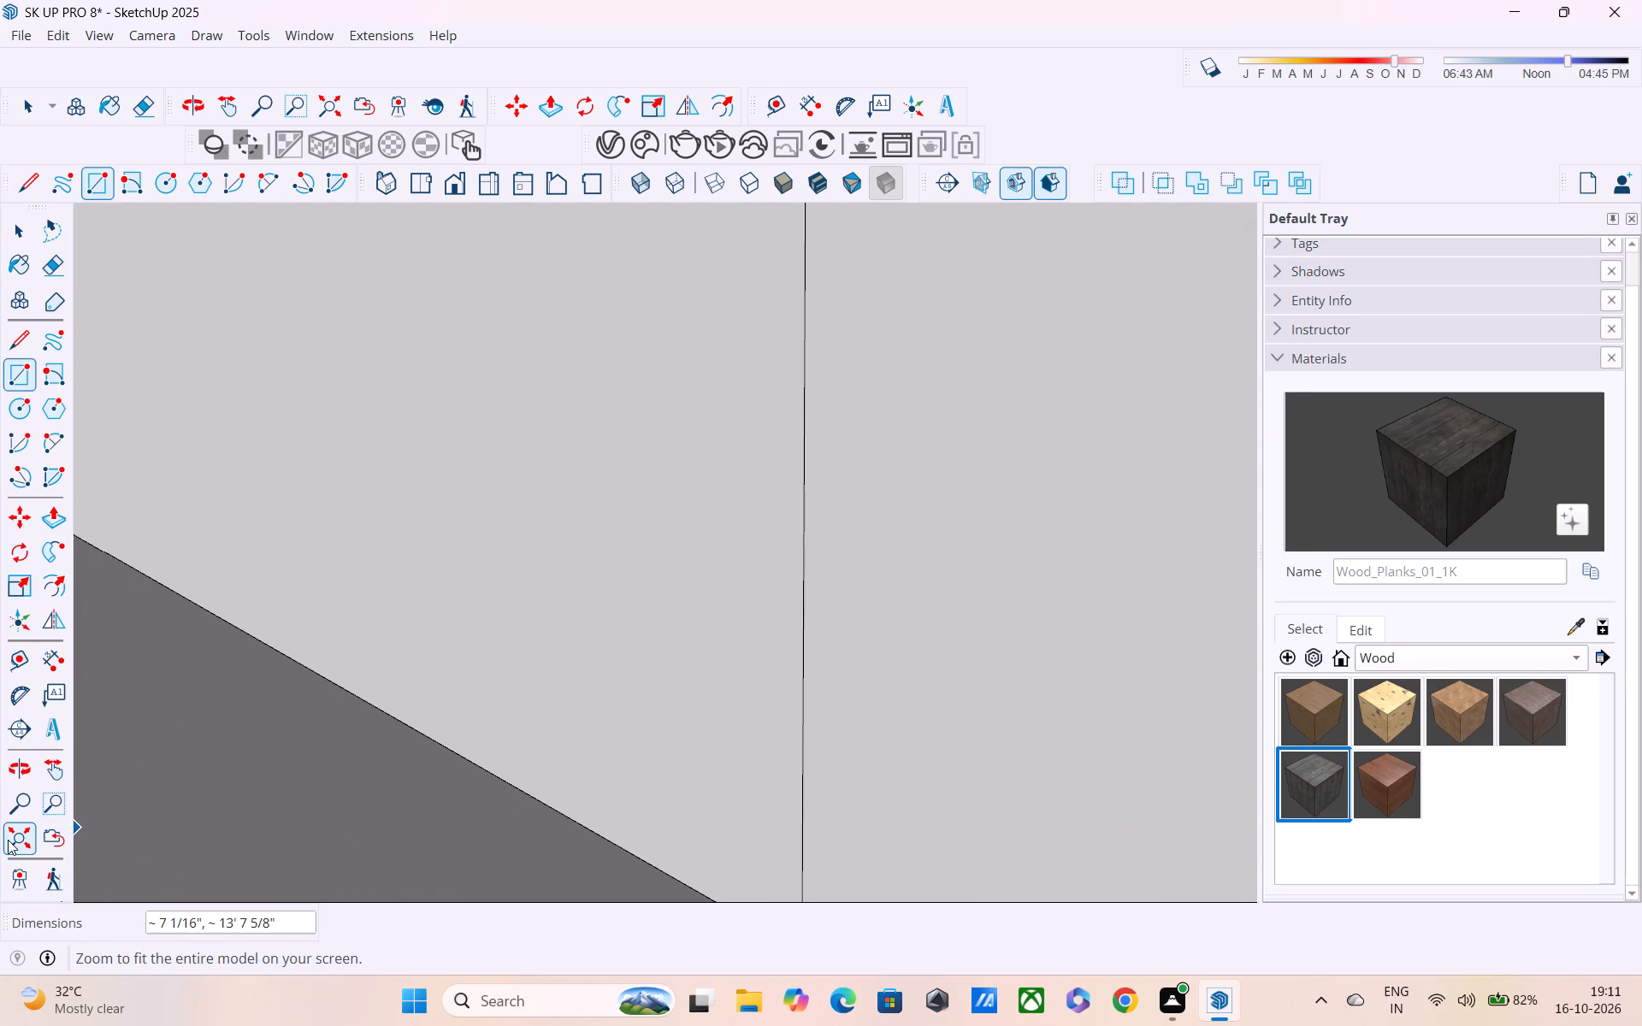
middle_click_drag(824, 492, 550, 571)
scroll(550, 571, "up", 1)
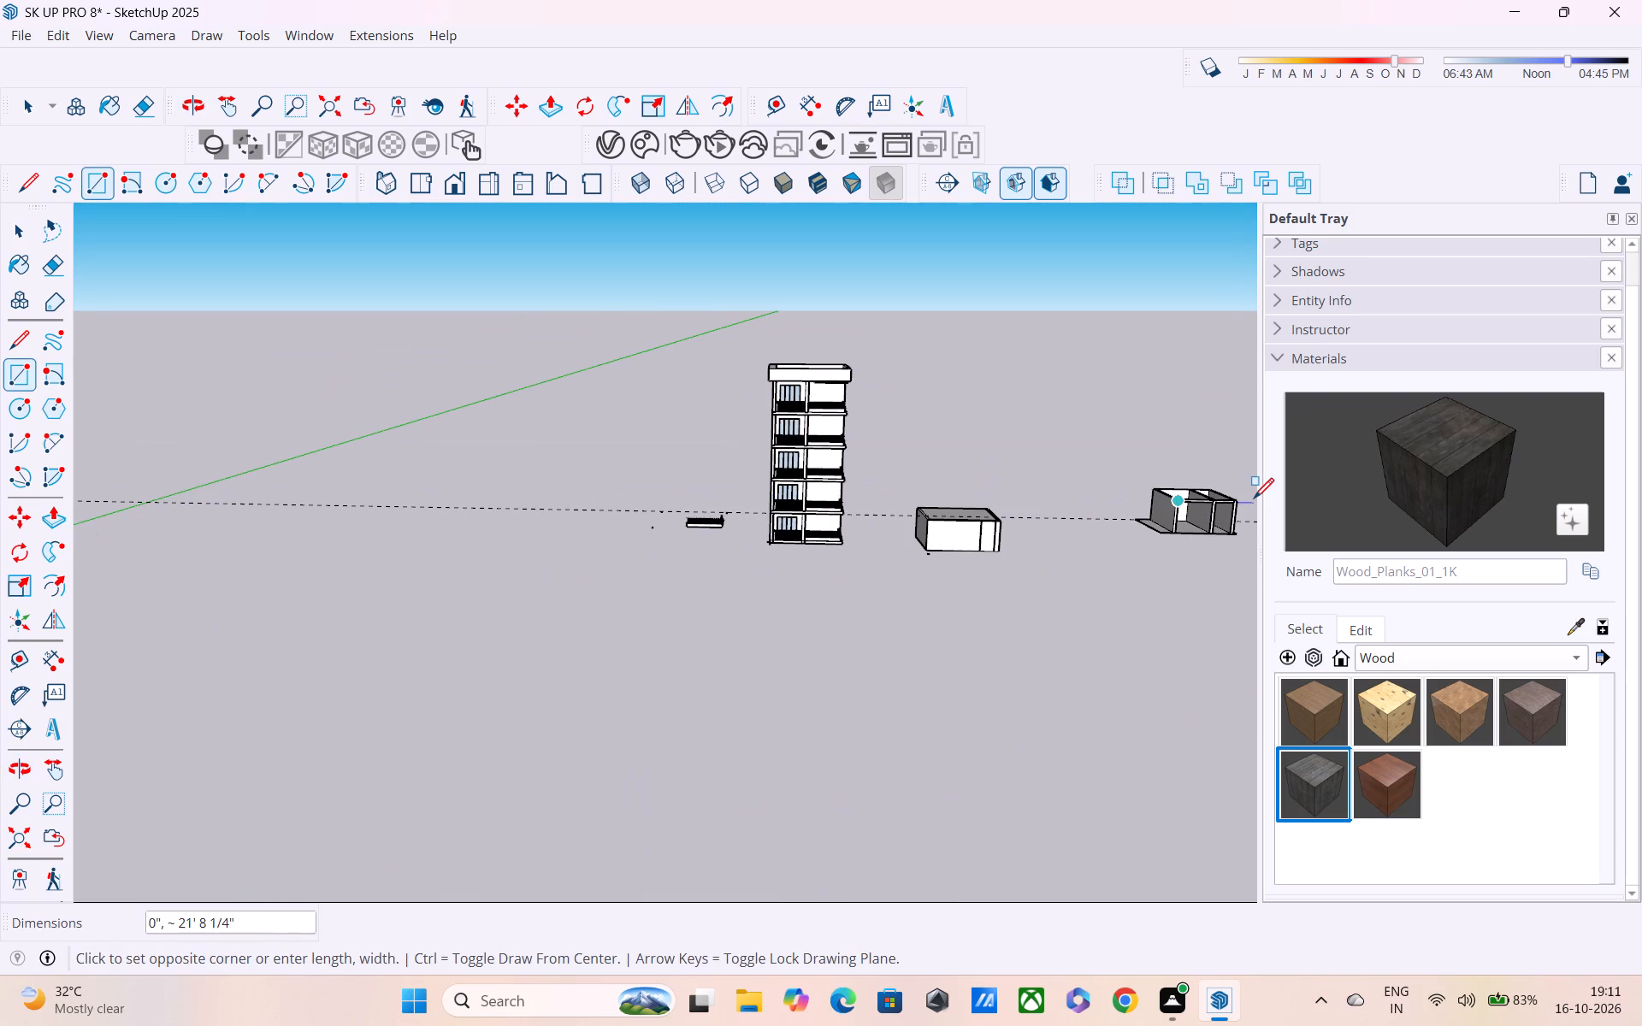
middle_click_drag(1130, 500, 727, 491, "shift")
scroll(788, 518, "down", 1)
scroll(789, 519, "up", 11)
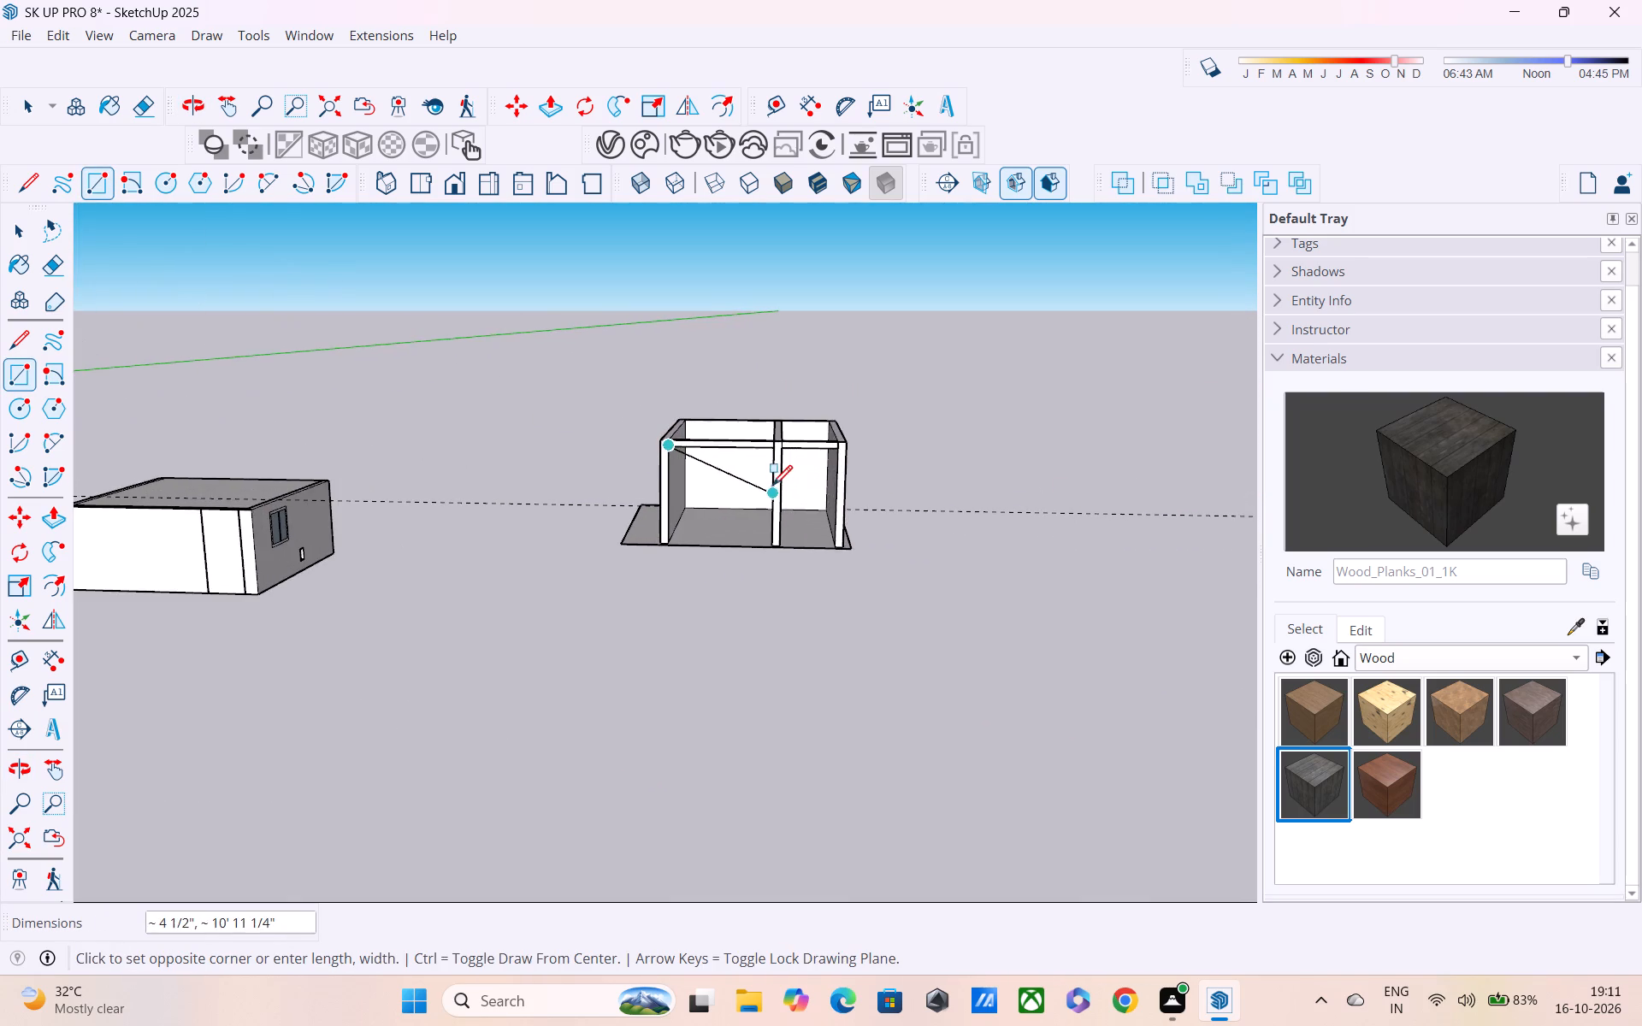
middle_click_drag(771, 486, 784, 380)
scroll(782, 463, "up", 6)
middle_click_drag(789, 486, 891, 580)
scroll(867, 580, "up", 4)
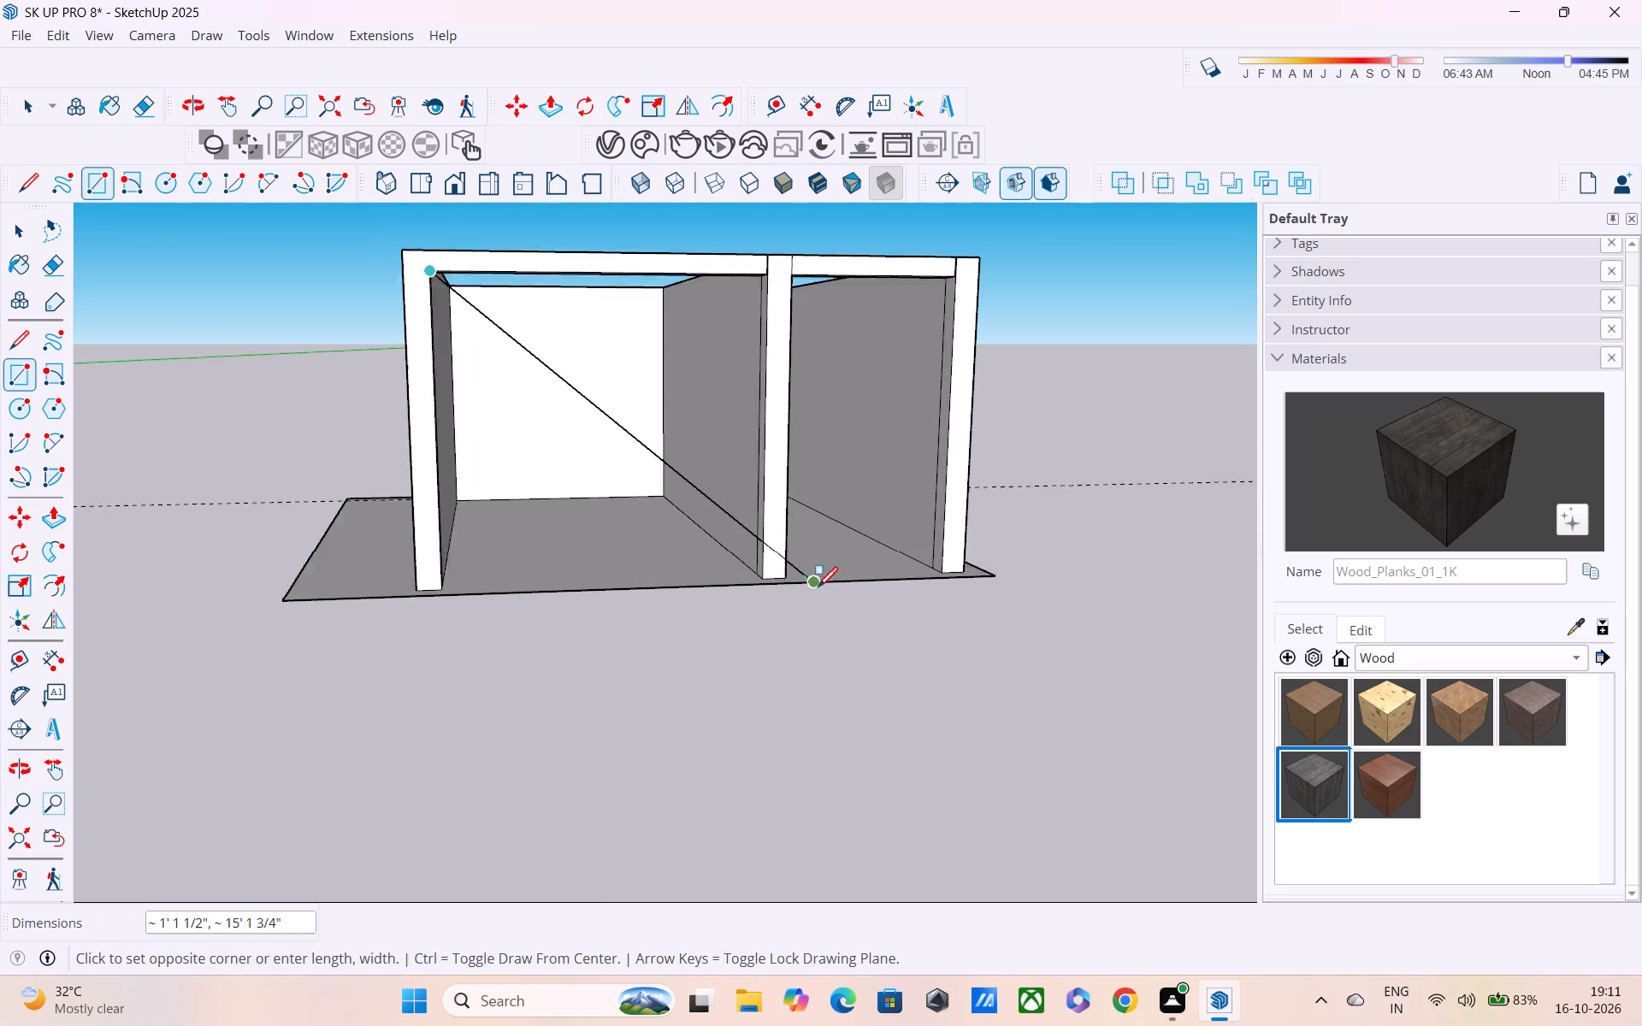
scroll(818, 589, "up", 2)
middle_click_drag(766, 595, 883, 635)
scroll(873, 625, "up", 6)
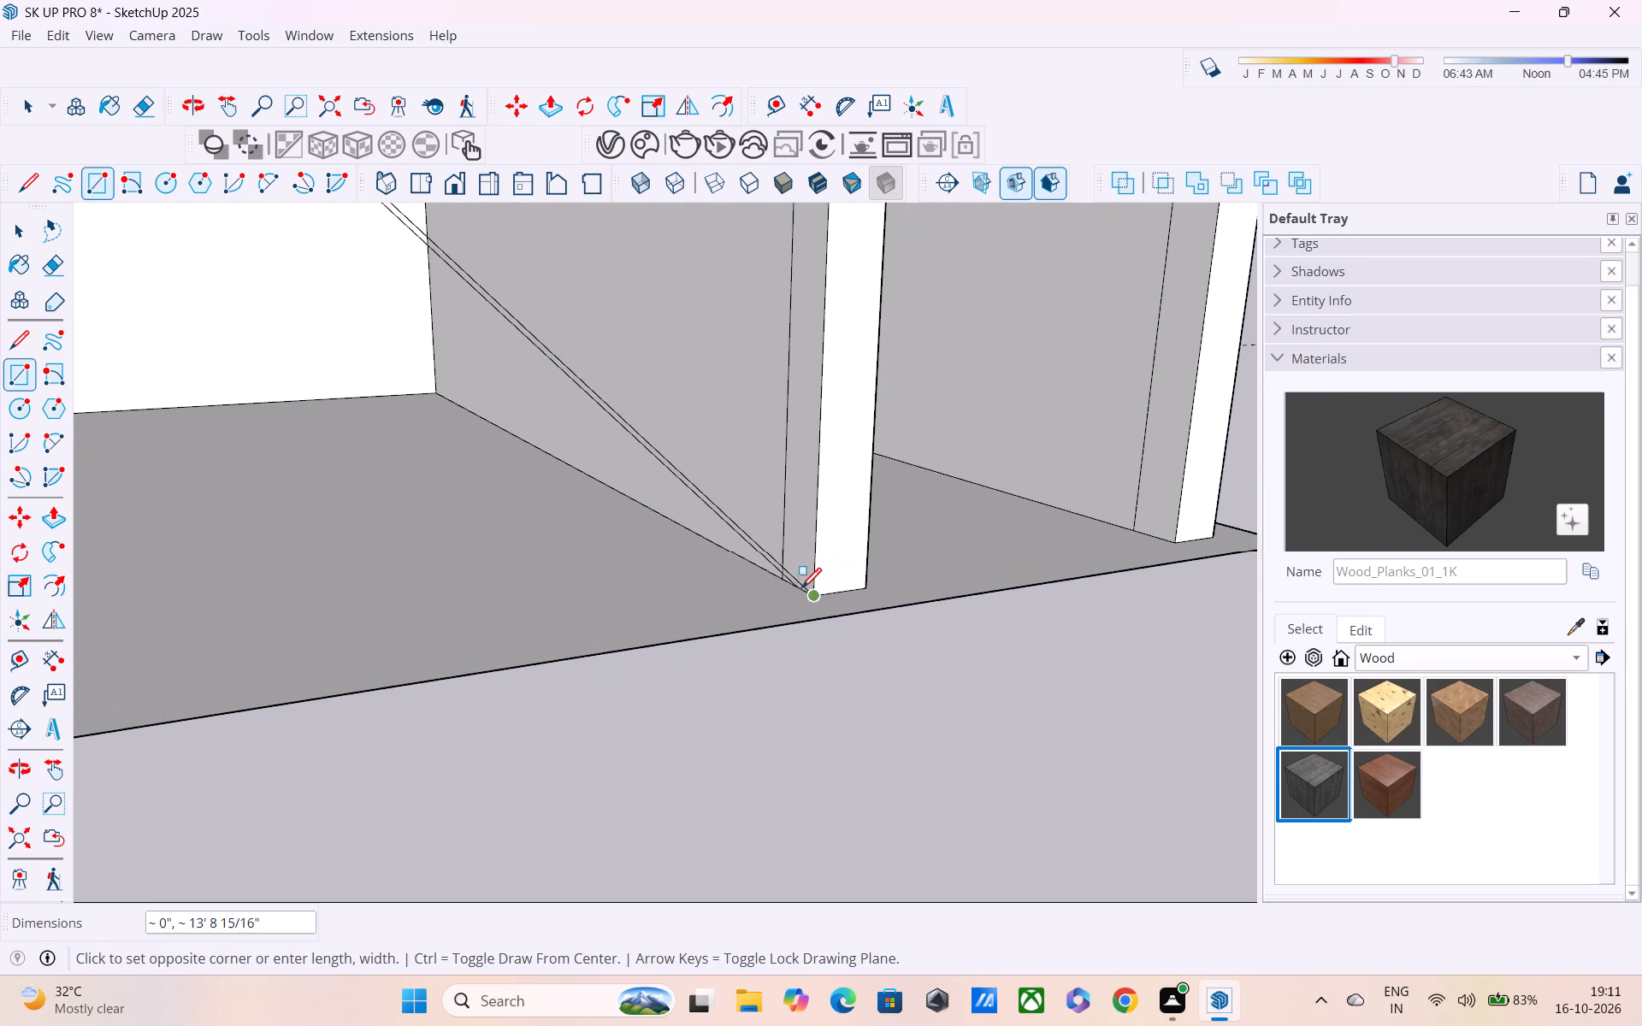
scroll(789, 601, "up", 6)
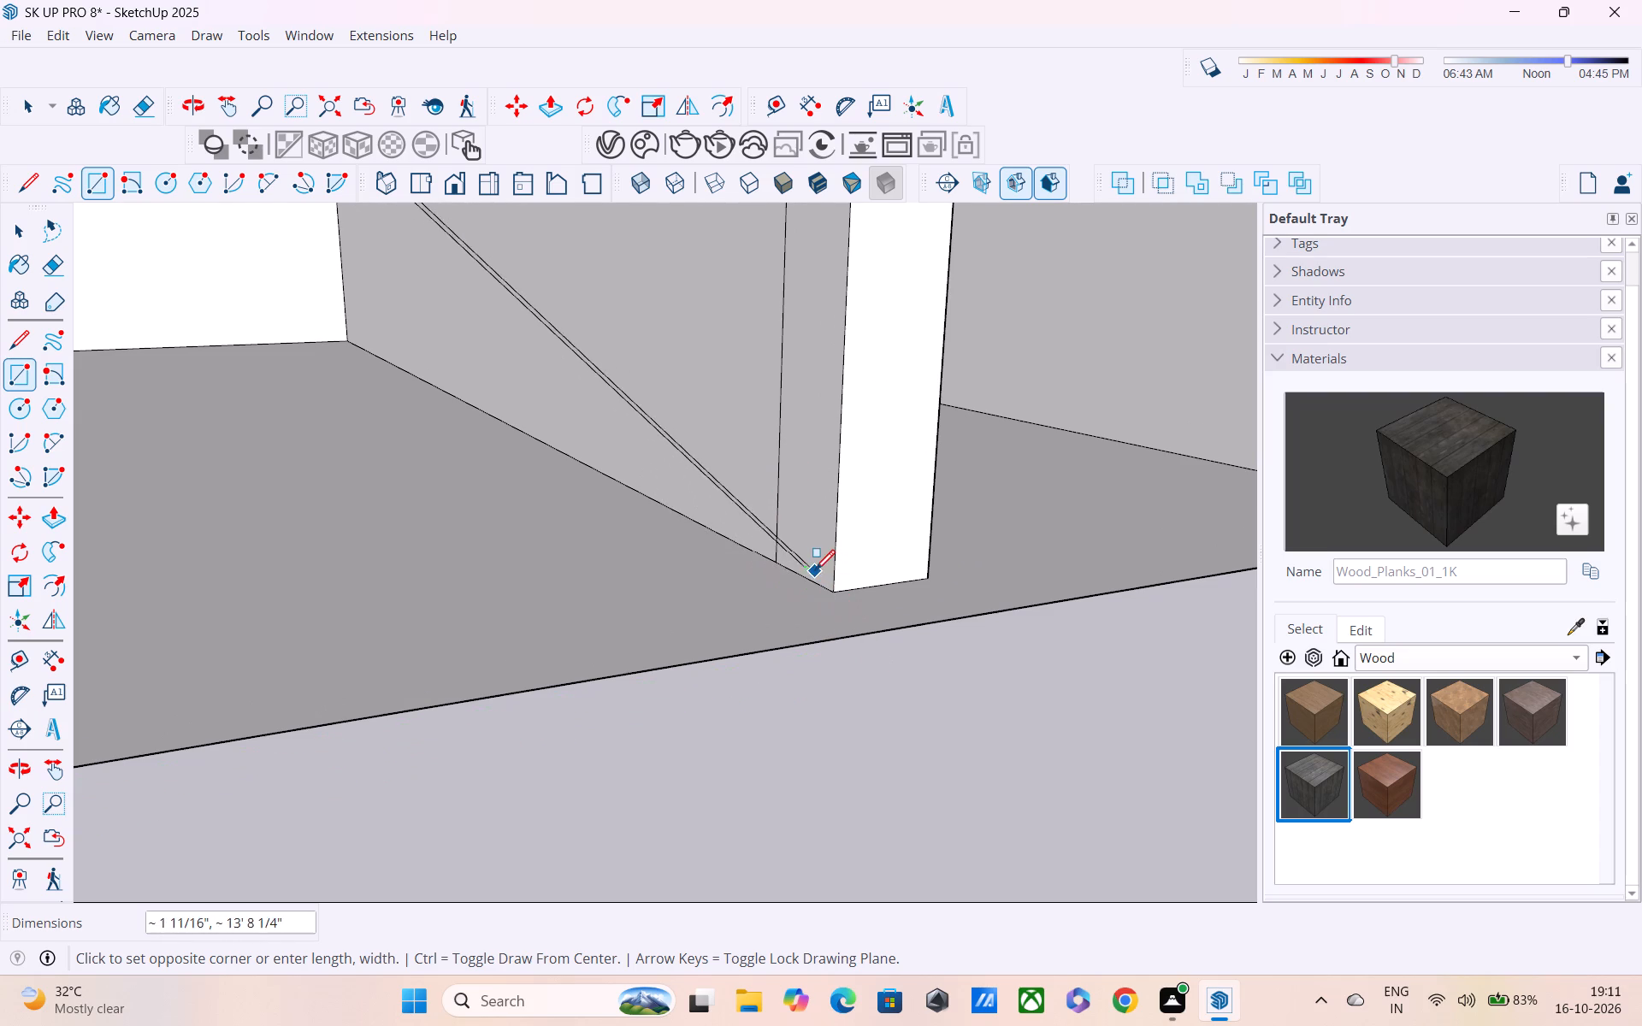
scroll(804, 567, "up", 10)
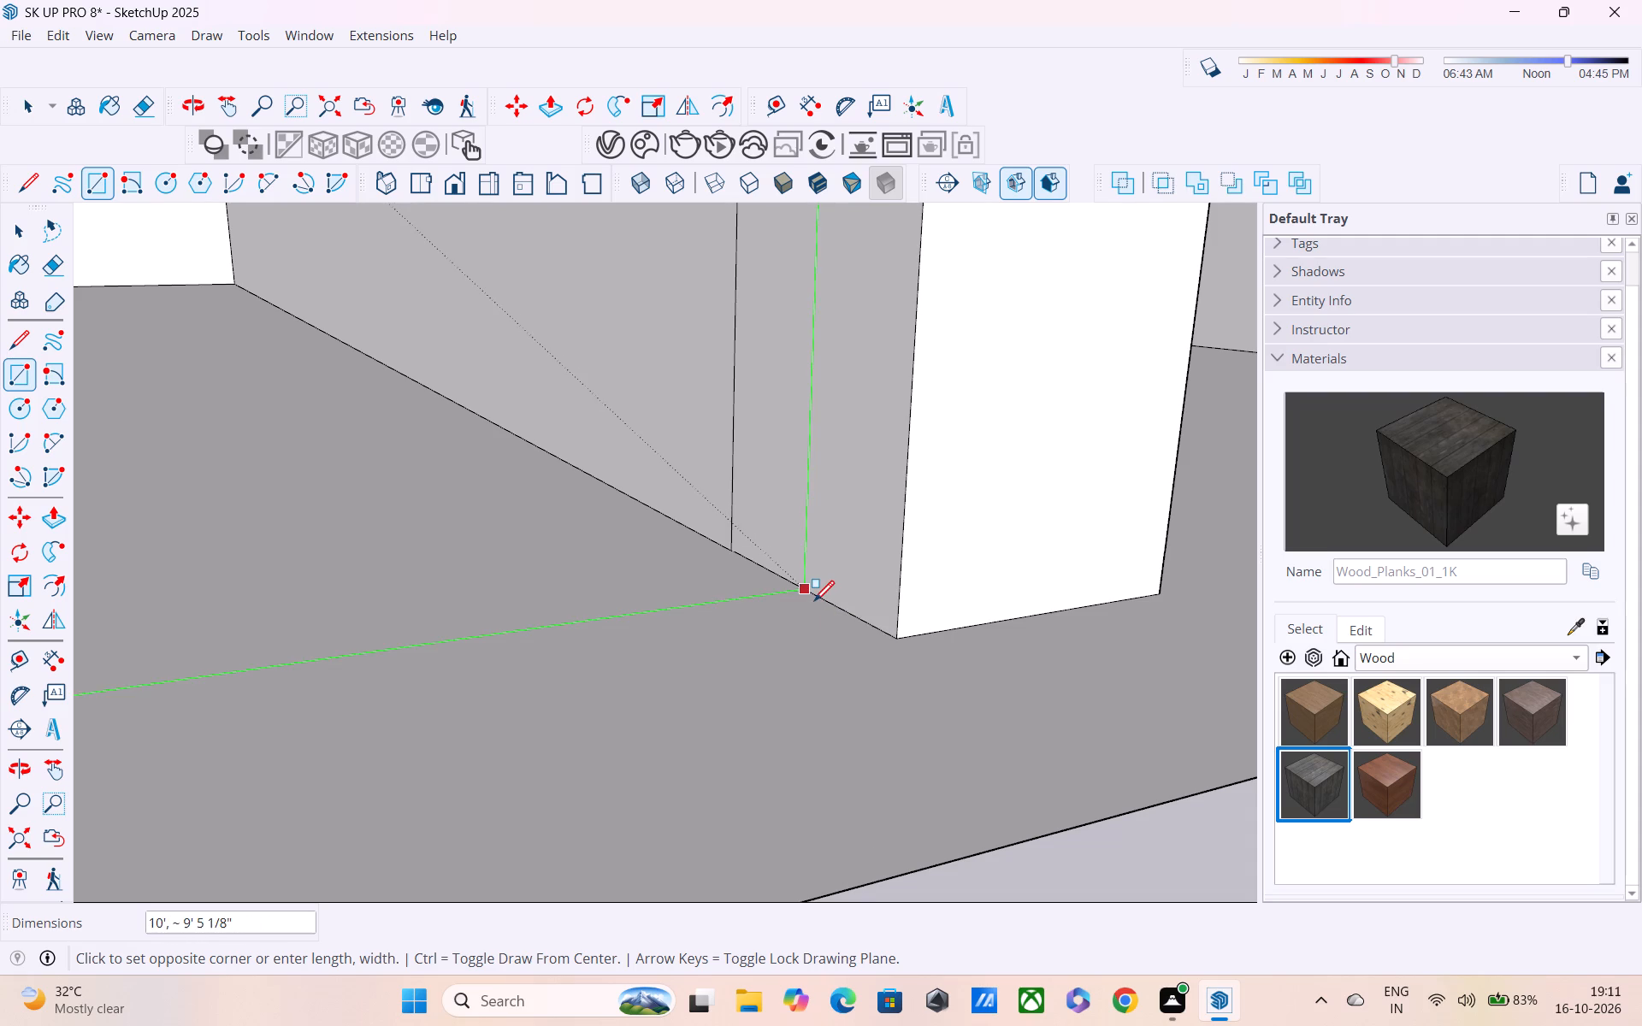
left_click(814, 603)
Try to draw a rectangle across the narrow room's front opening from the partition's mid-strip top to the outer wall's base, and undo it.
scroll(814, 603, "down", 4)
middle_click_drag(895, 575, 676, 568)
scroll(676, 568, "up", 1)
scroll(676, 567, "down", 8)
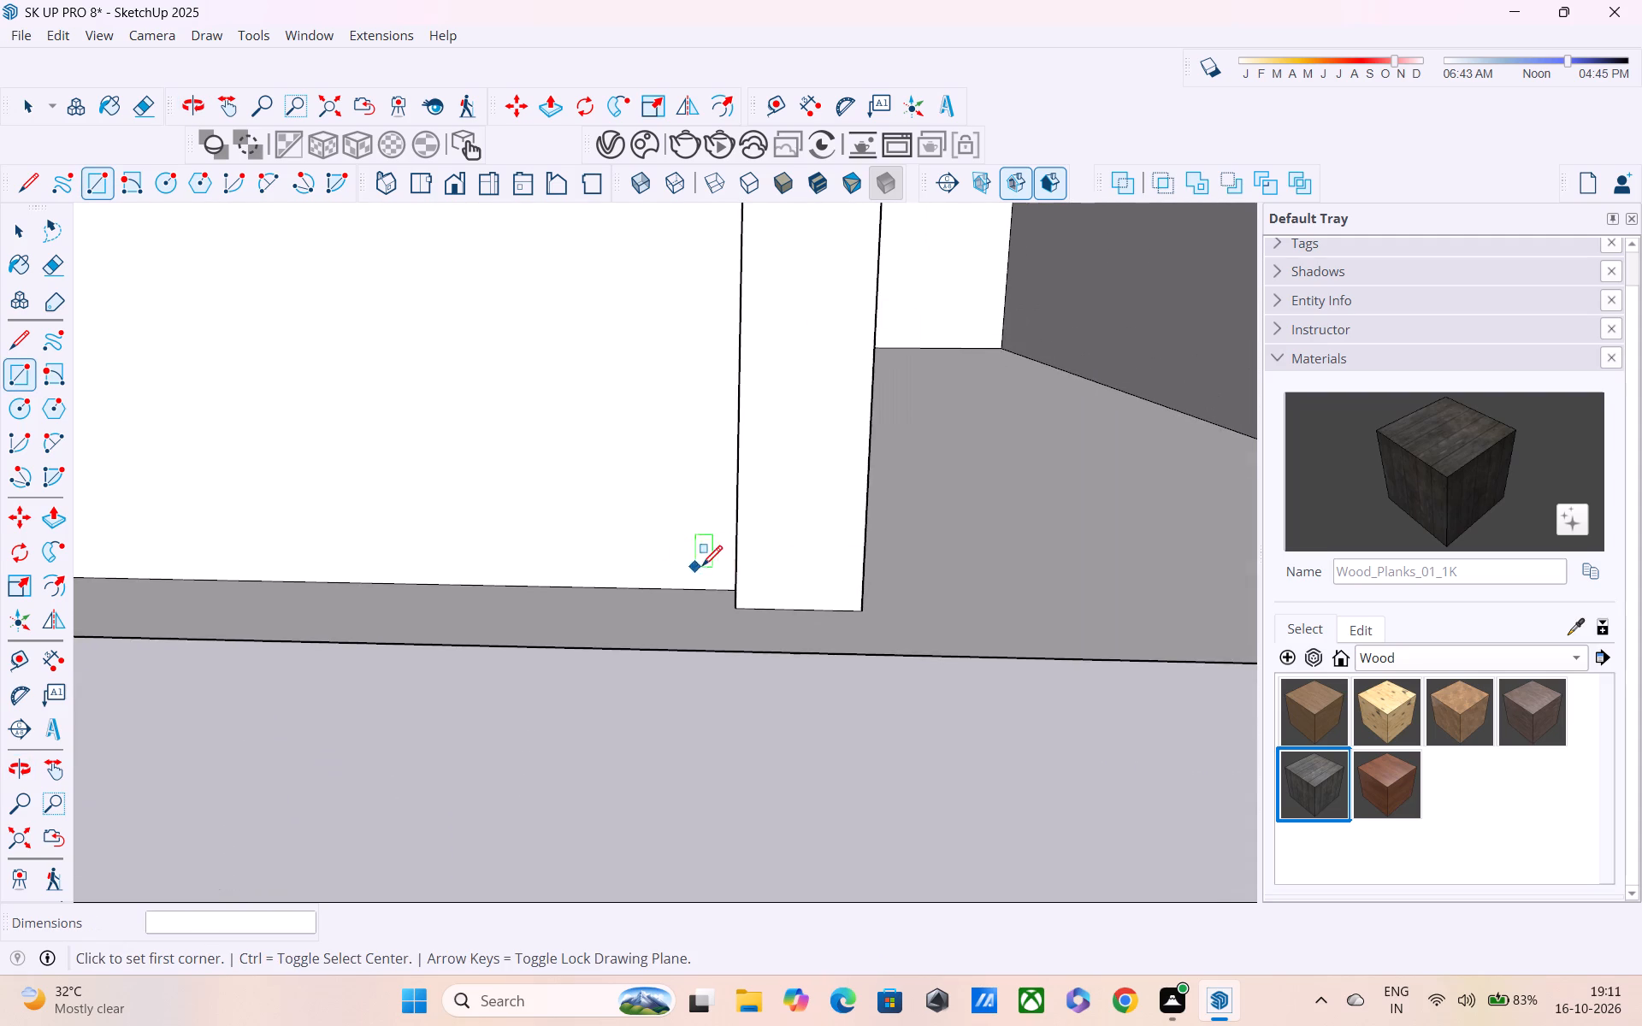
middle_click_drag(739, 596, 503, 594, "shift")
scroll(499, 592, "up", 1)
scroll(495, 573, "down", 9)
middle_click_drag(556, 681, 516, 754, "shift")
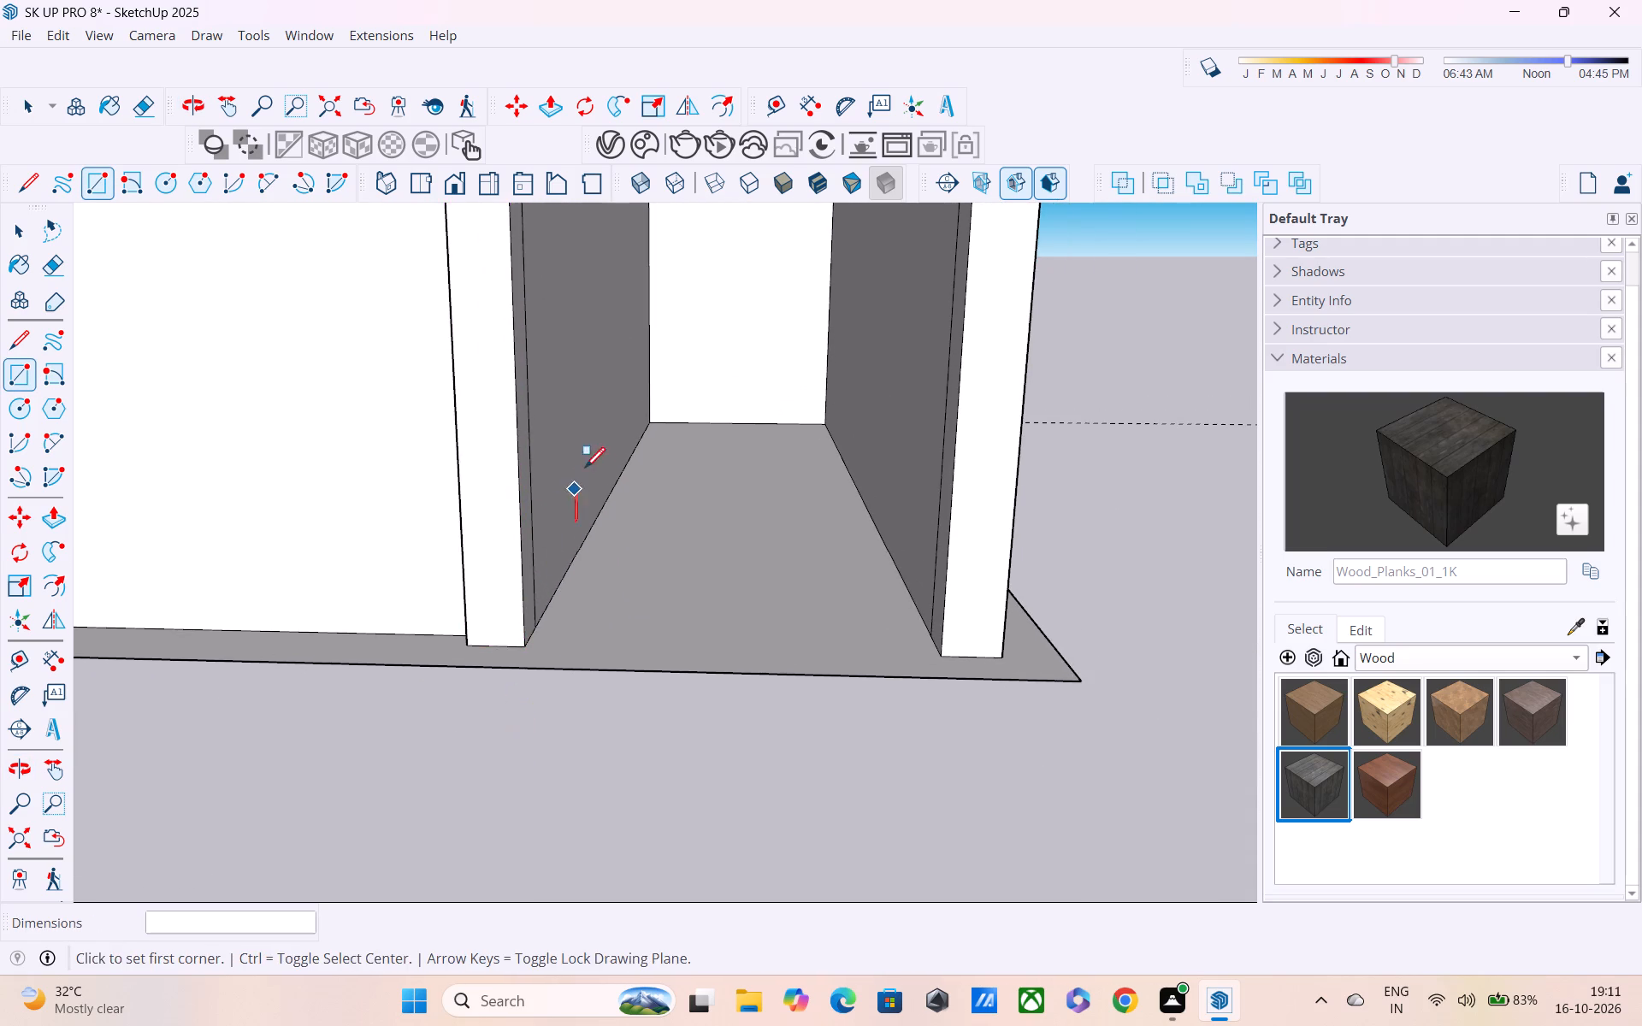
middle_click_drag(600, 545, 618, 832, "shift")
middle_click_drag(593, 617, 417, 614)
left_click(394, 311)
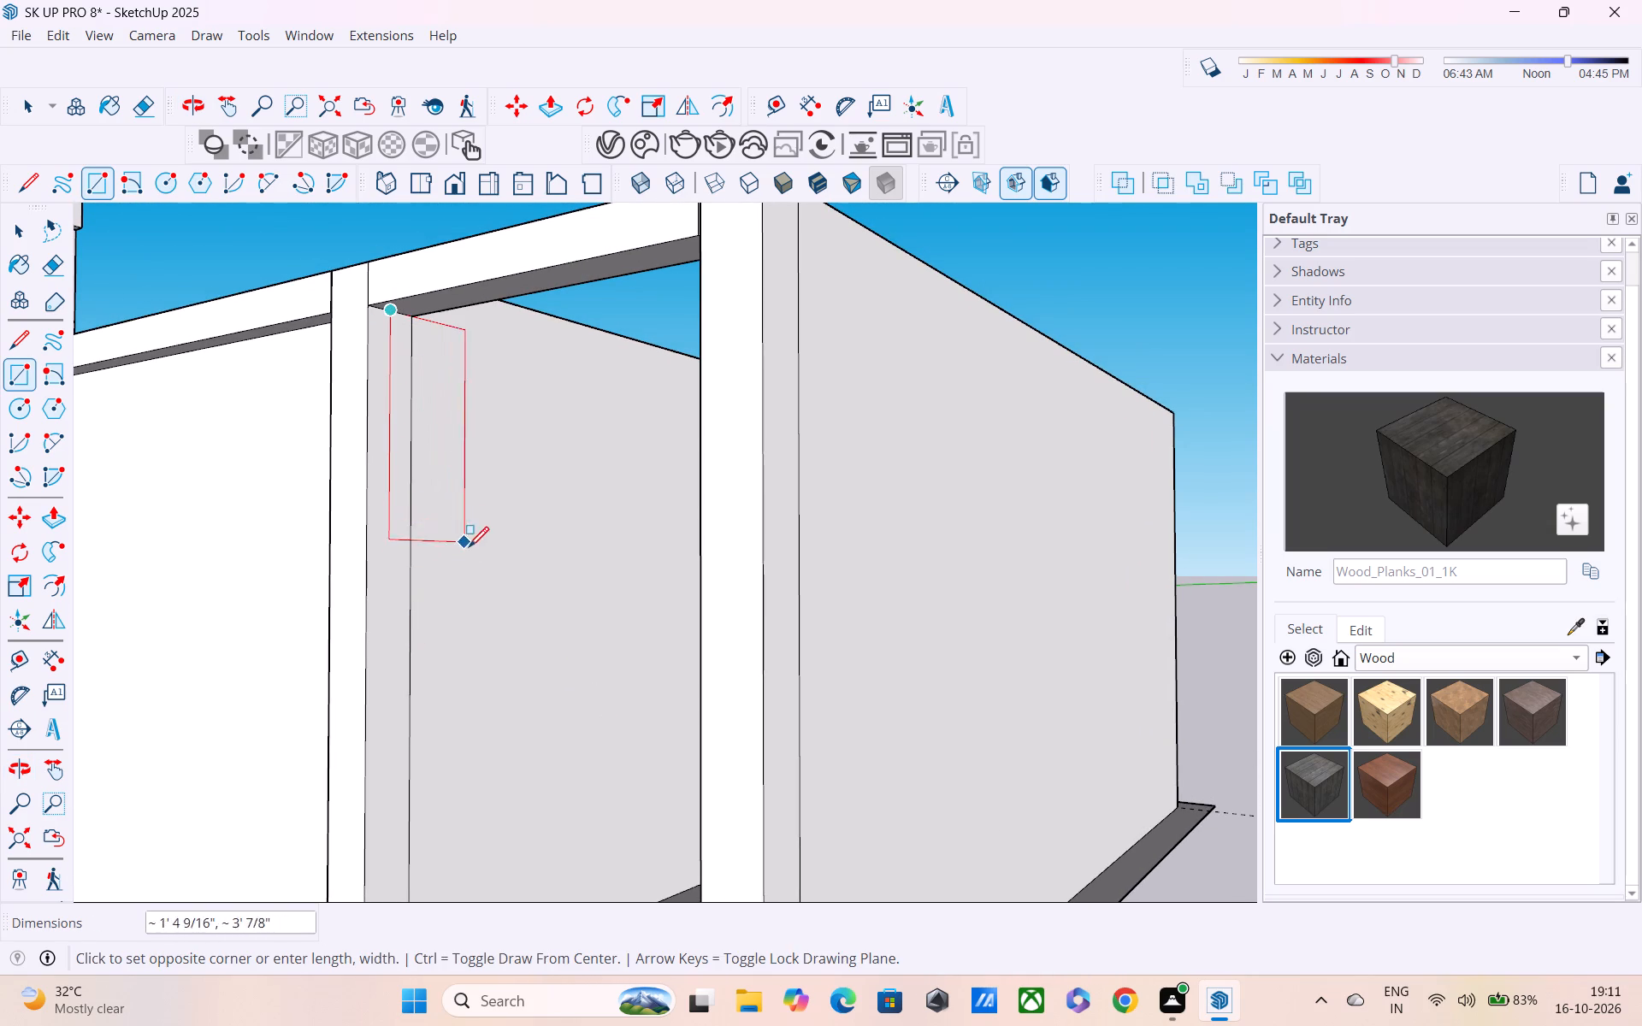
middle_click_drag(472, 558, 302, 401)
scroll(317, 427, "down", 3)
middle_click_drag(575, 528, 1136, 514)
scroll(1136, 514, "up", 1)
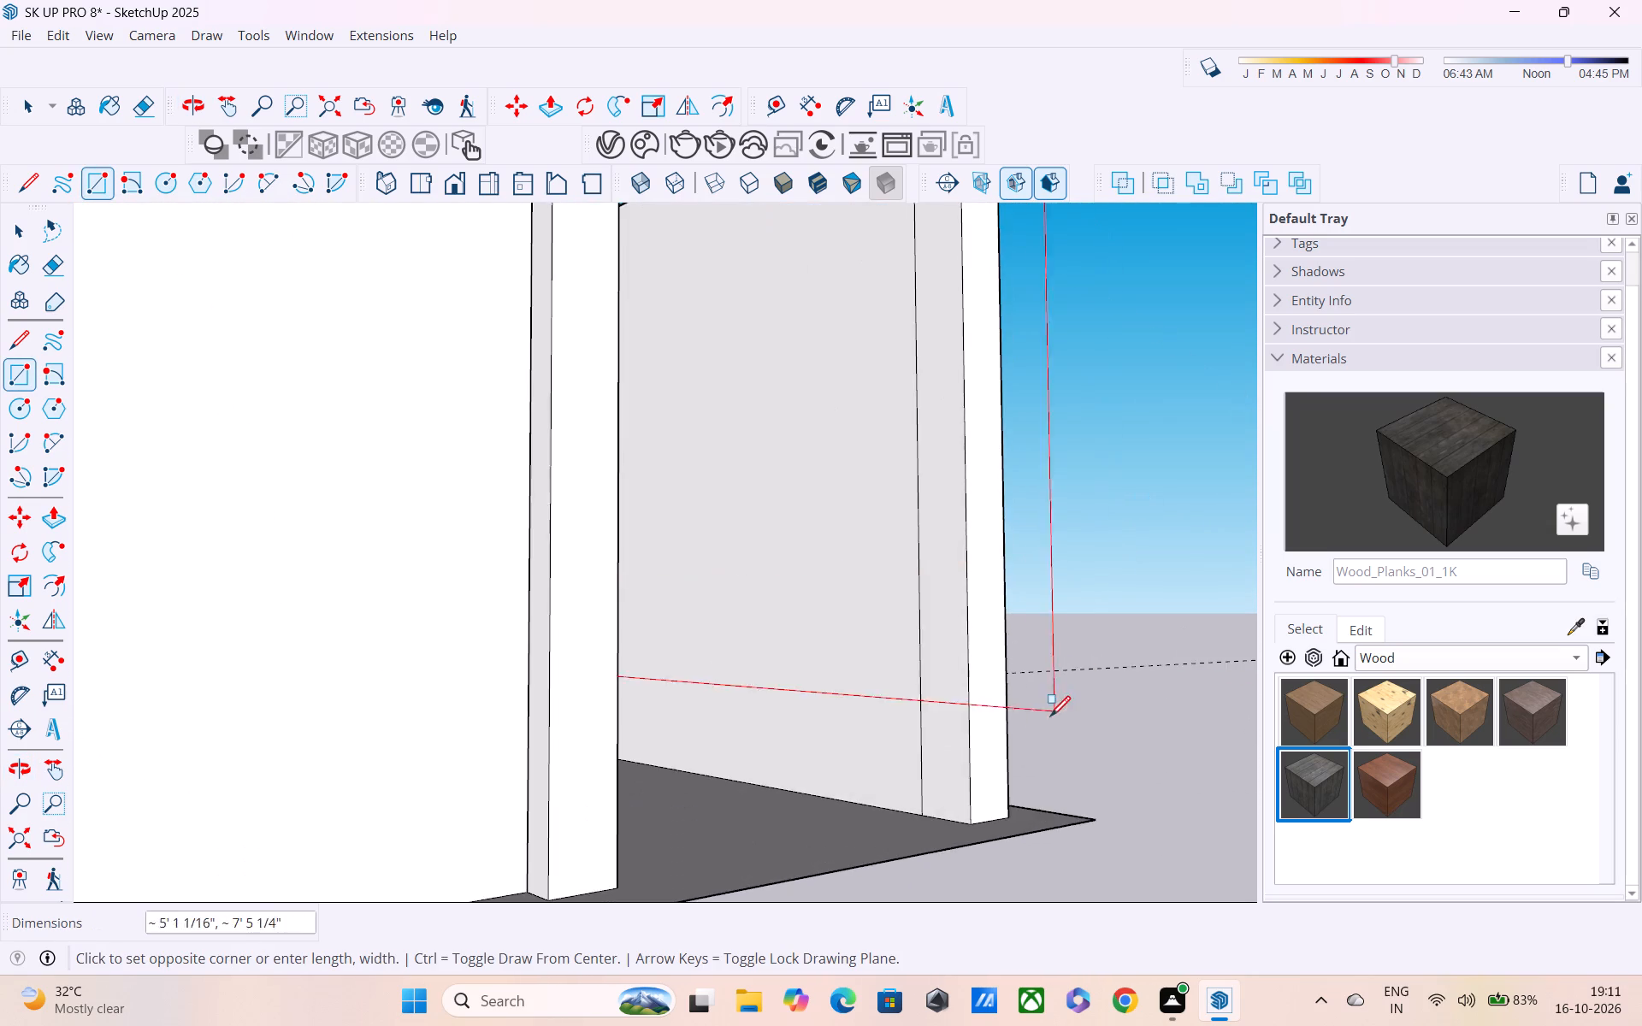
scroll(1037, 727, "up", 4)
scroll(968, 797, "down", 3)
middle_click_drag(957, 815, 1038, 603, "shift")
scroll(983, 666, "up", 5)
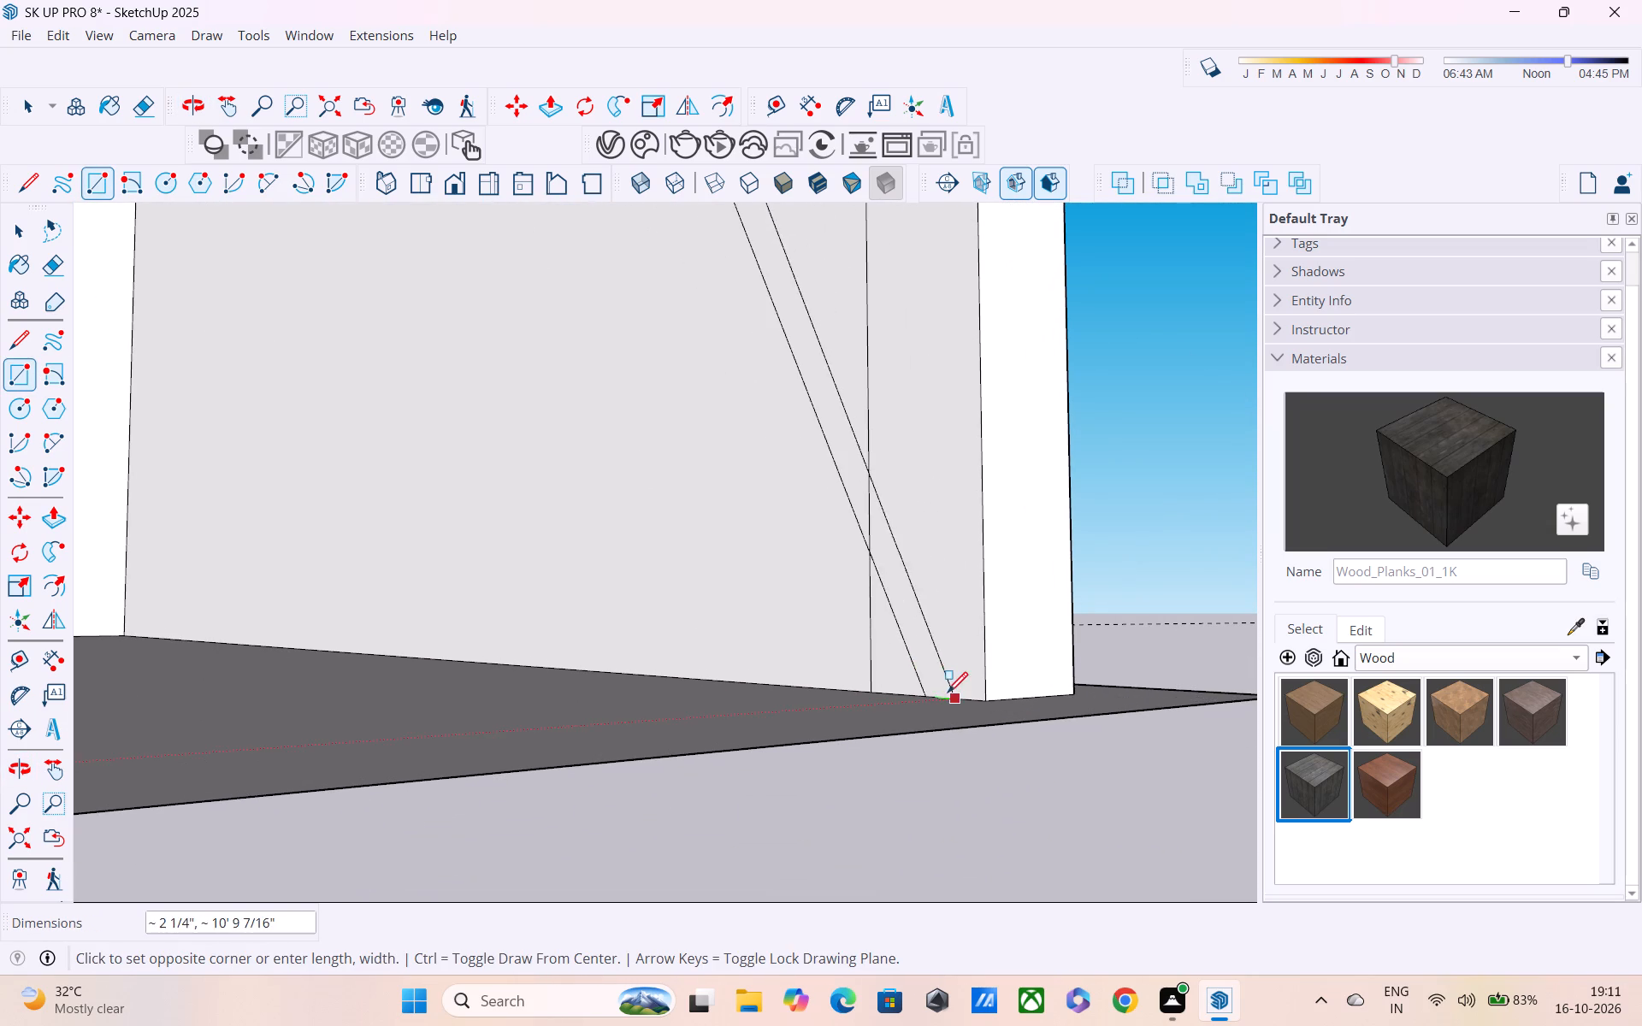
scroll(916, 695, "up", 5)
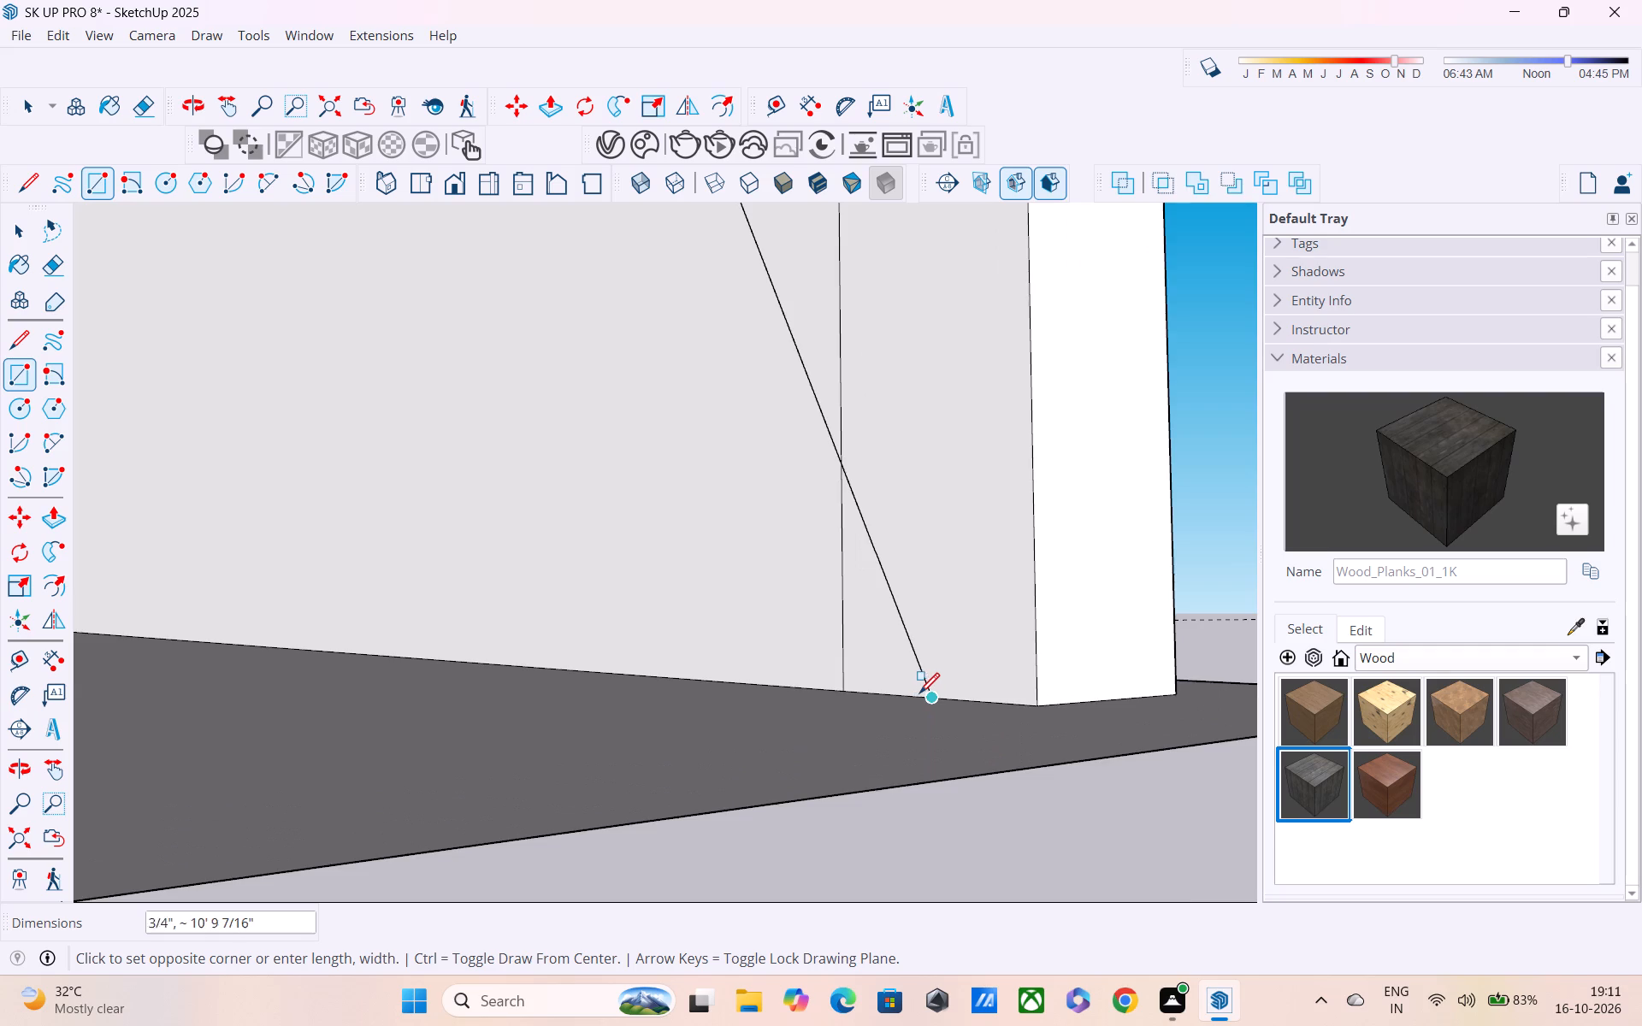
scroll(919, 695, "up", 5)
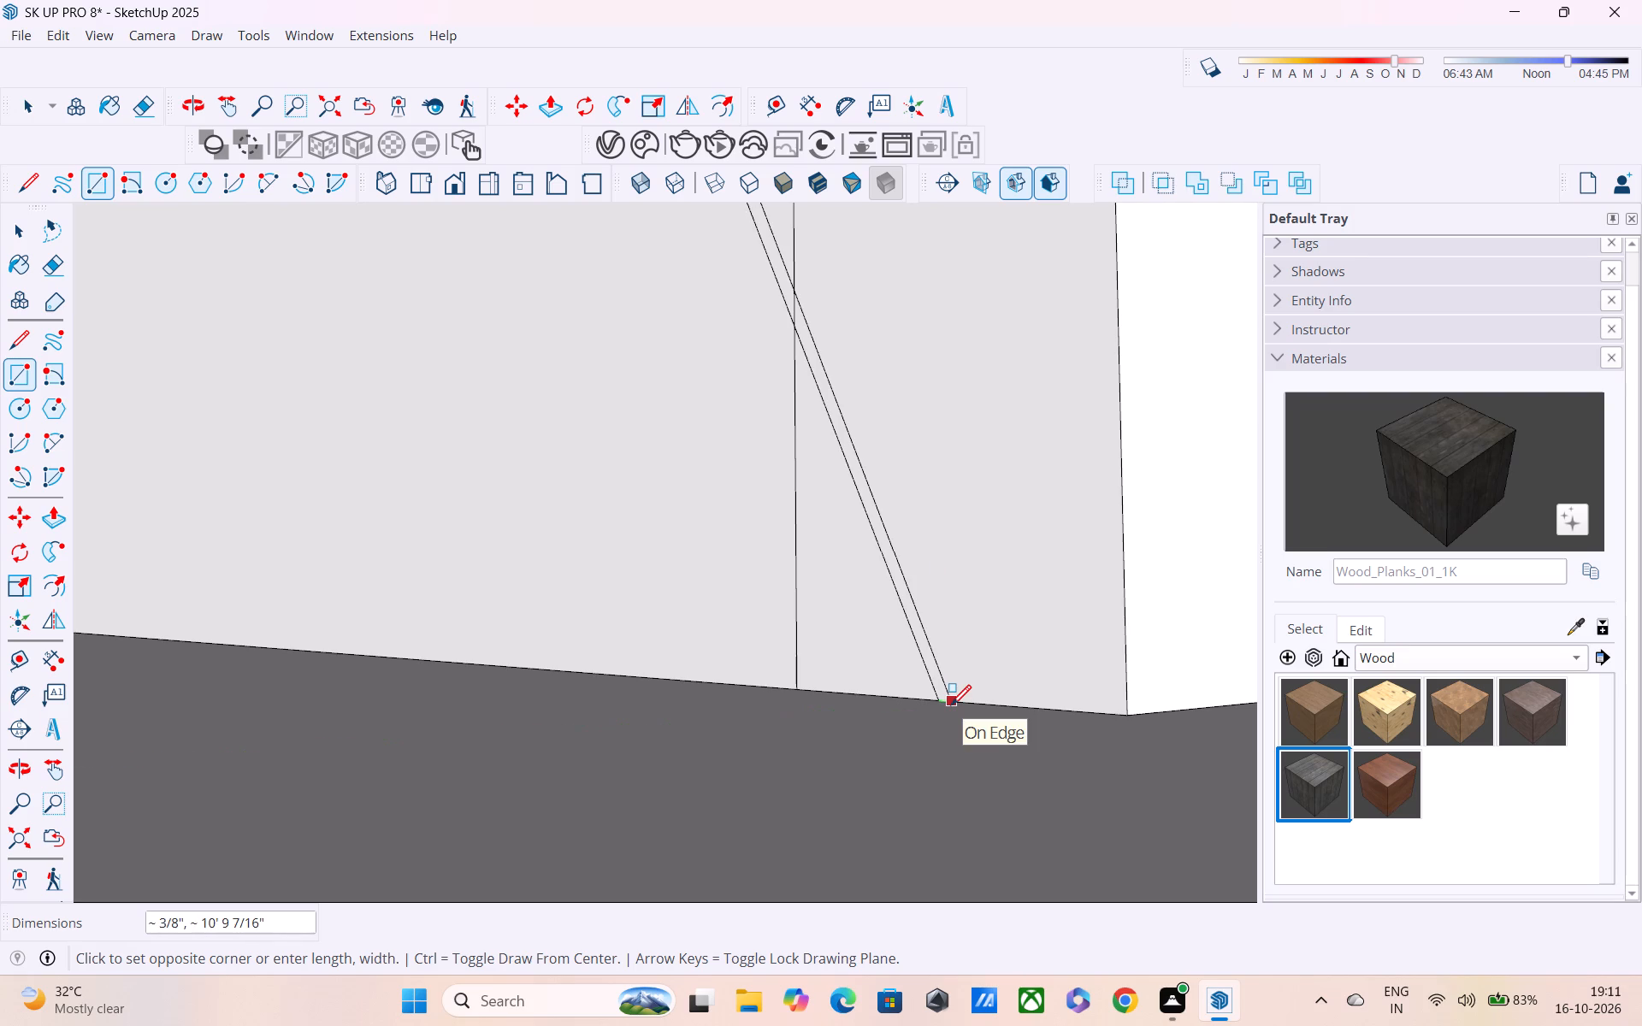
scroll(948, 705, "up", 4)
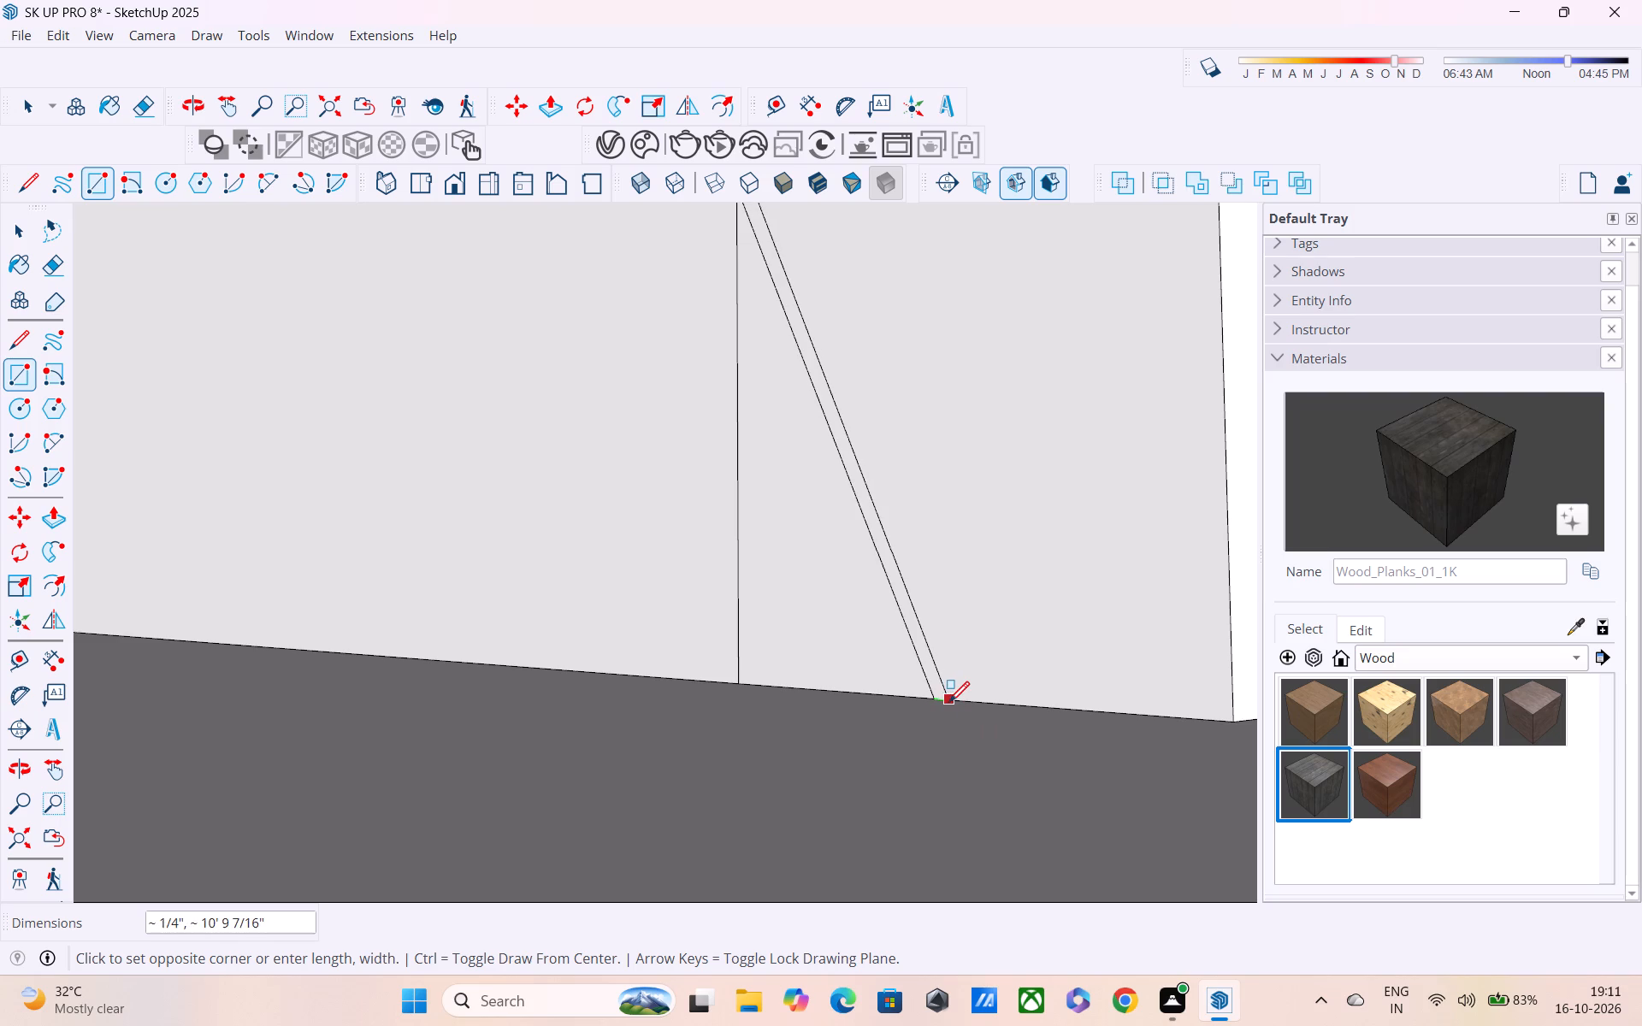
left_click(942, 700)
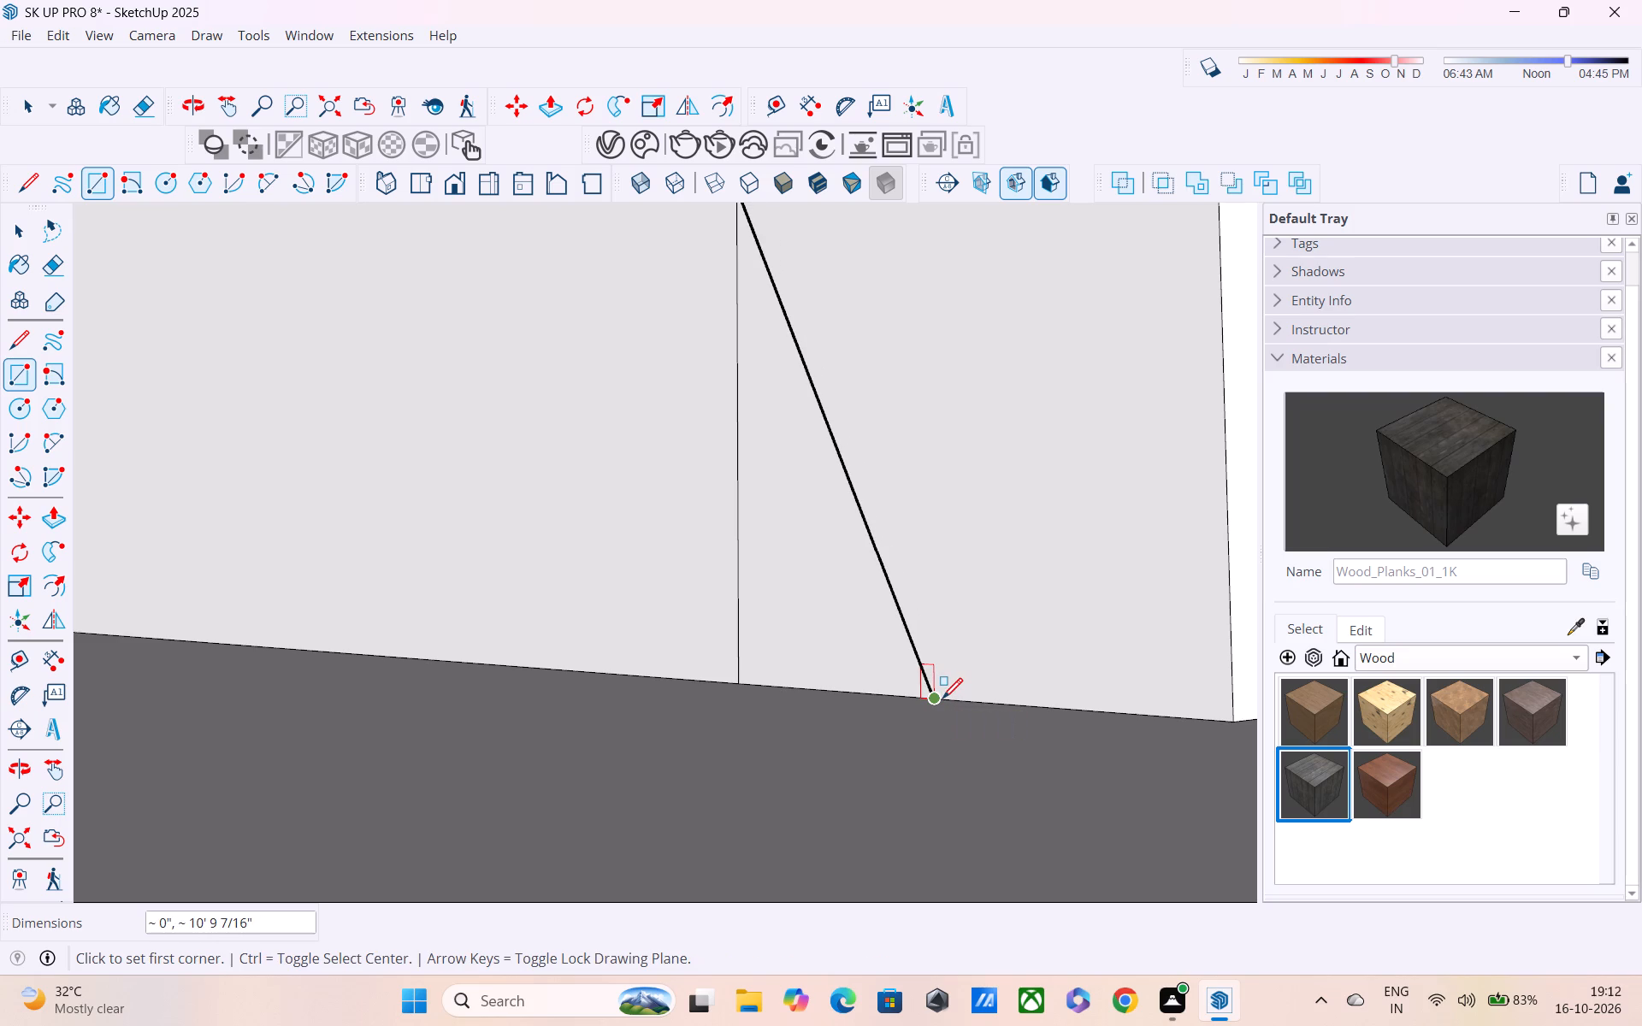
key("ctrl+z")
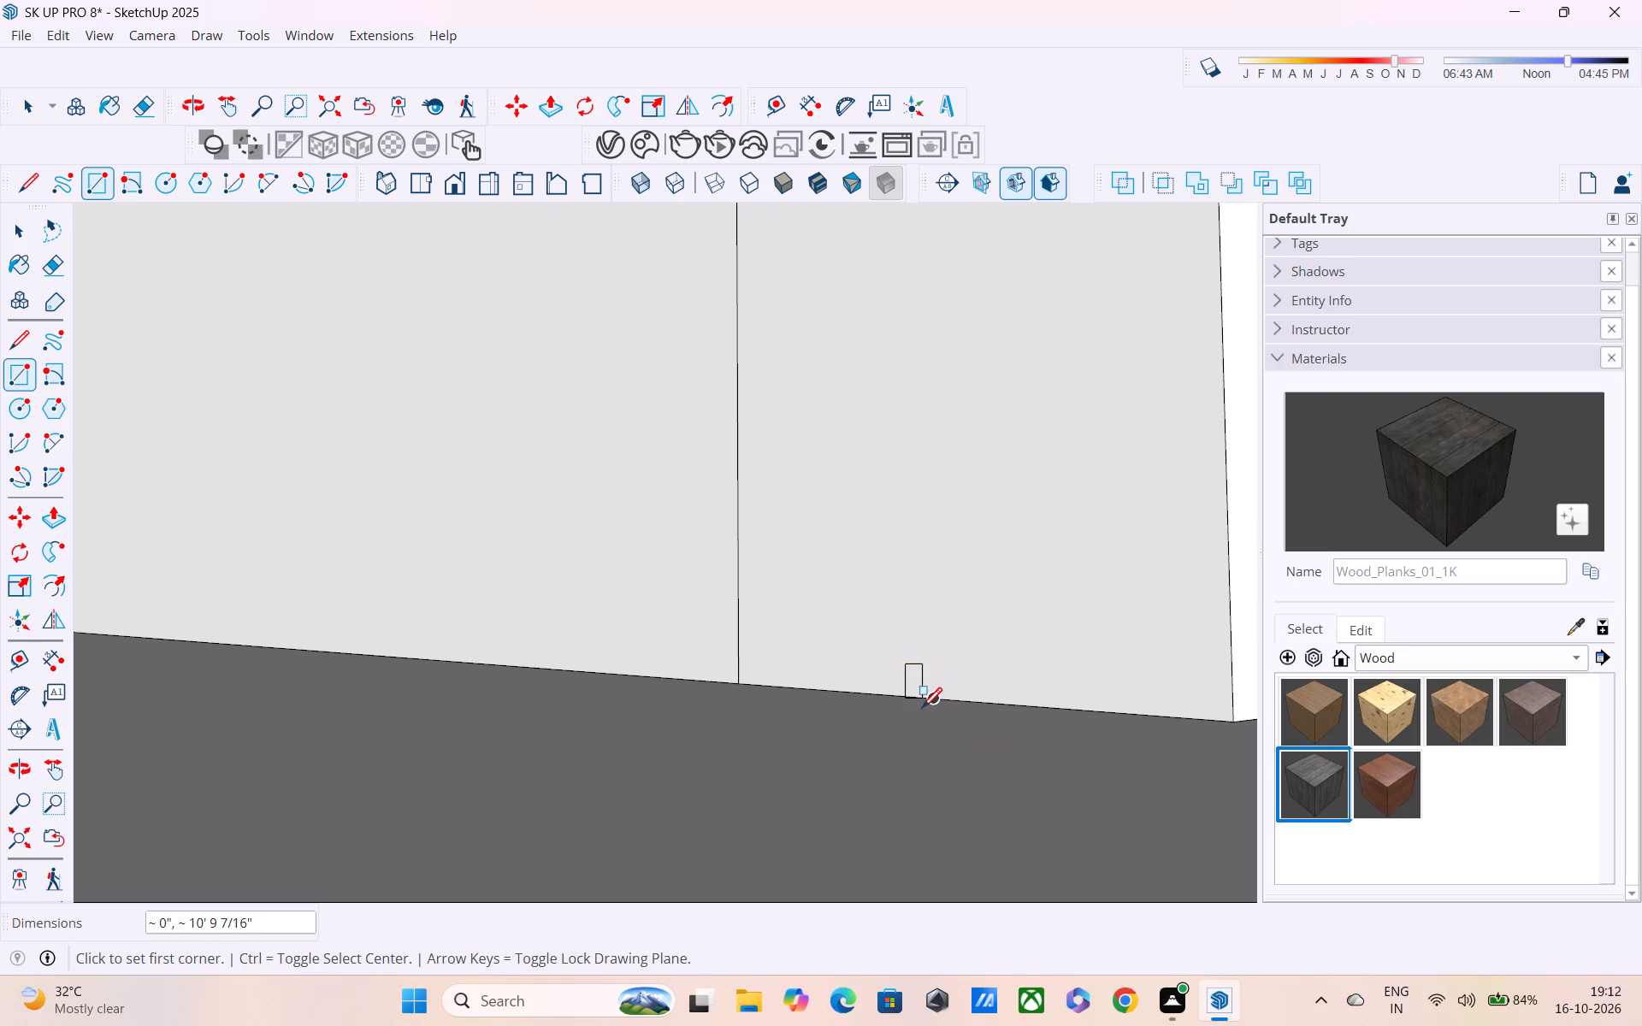
Draw a rectangle filling the narrow room's front opening, from the outer side wall's base, mid-strip, to the beam's underside at the partition.
left_click(935, 702)
scroll(755, 636, "down", 5)
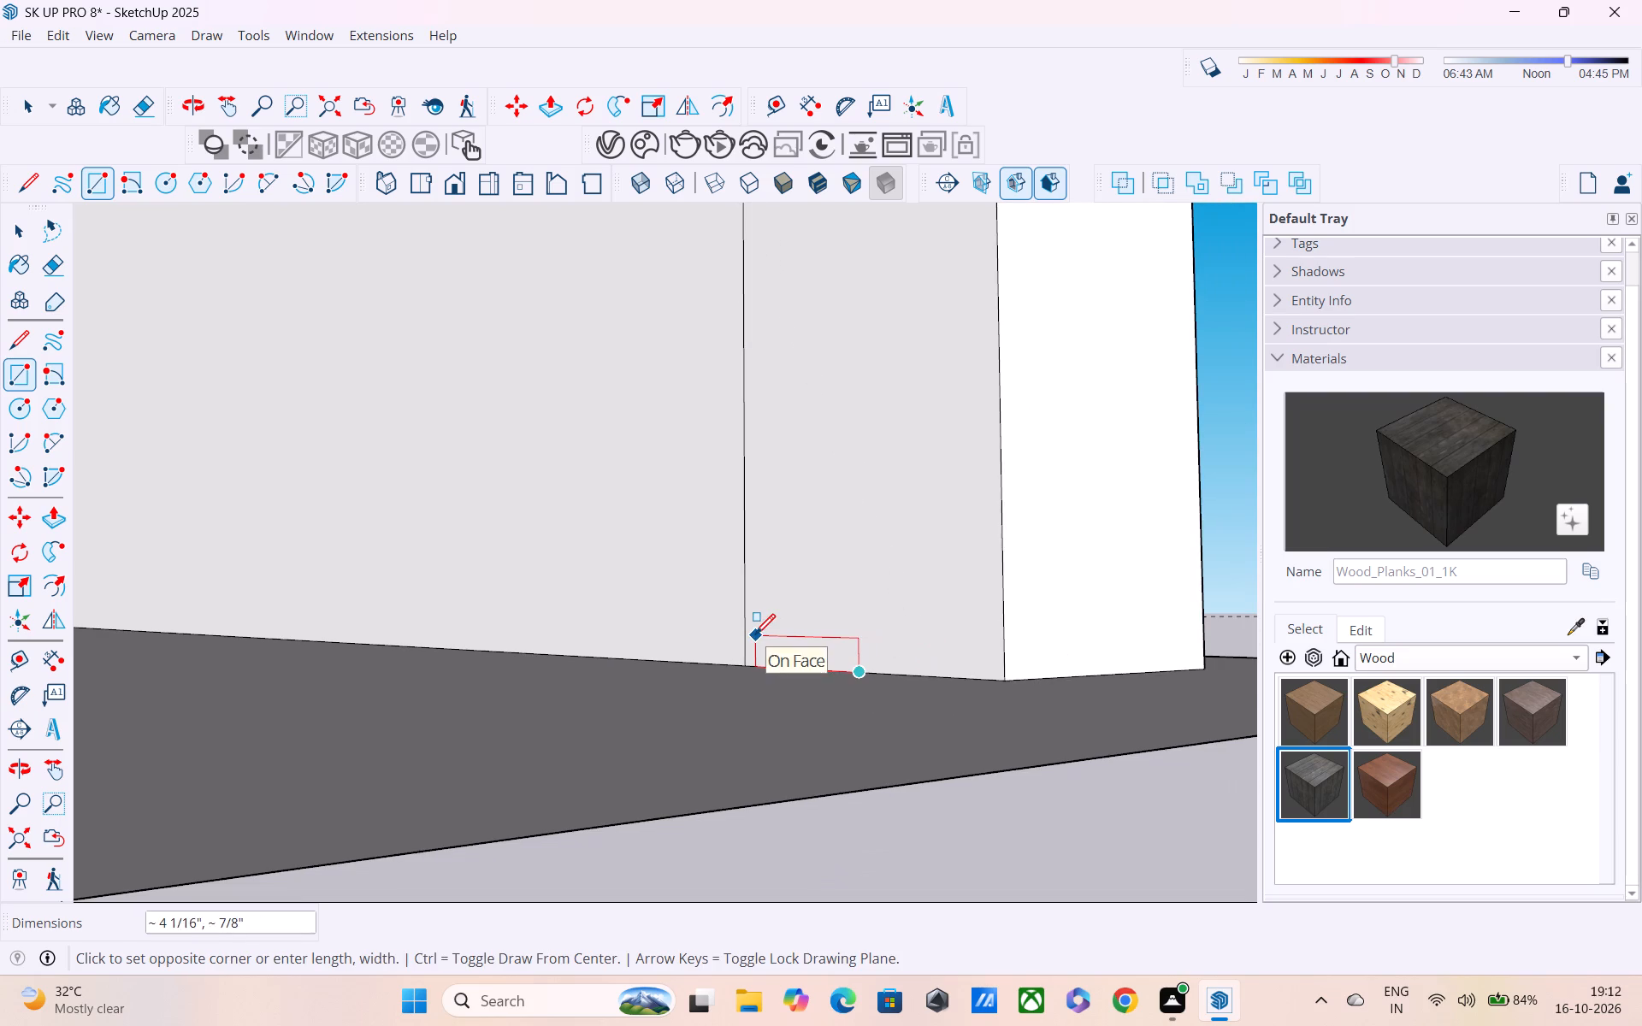
middle_click_drag(751, 648, 844, 484, "shift")
middle_click_drag(848, 502, 713, 752, "shift")
scroll(664, 742, "down", 5)
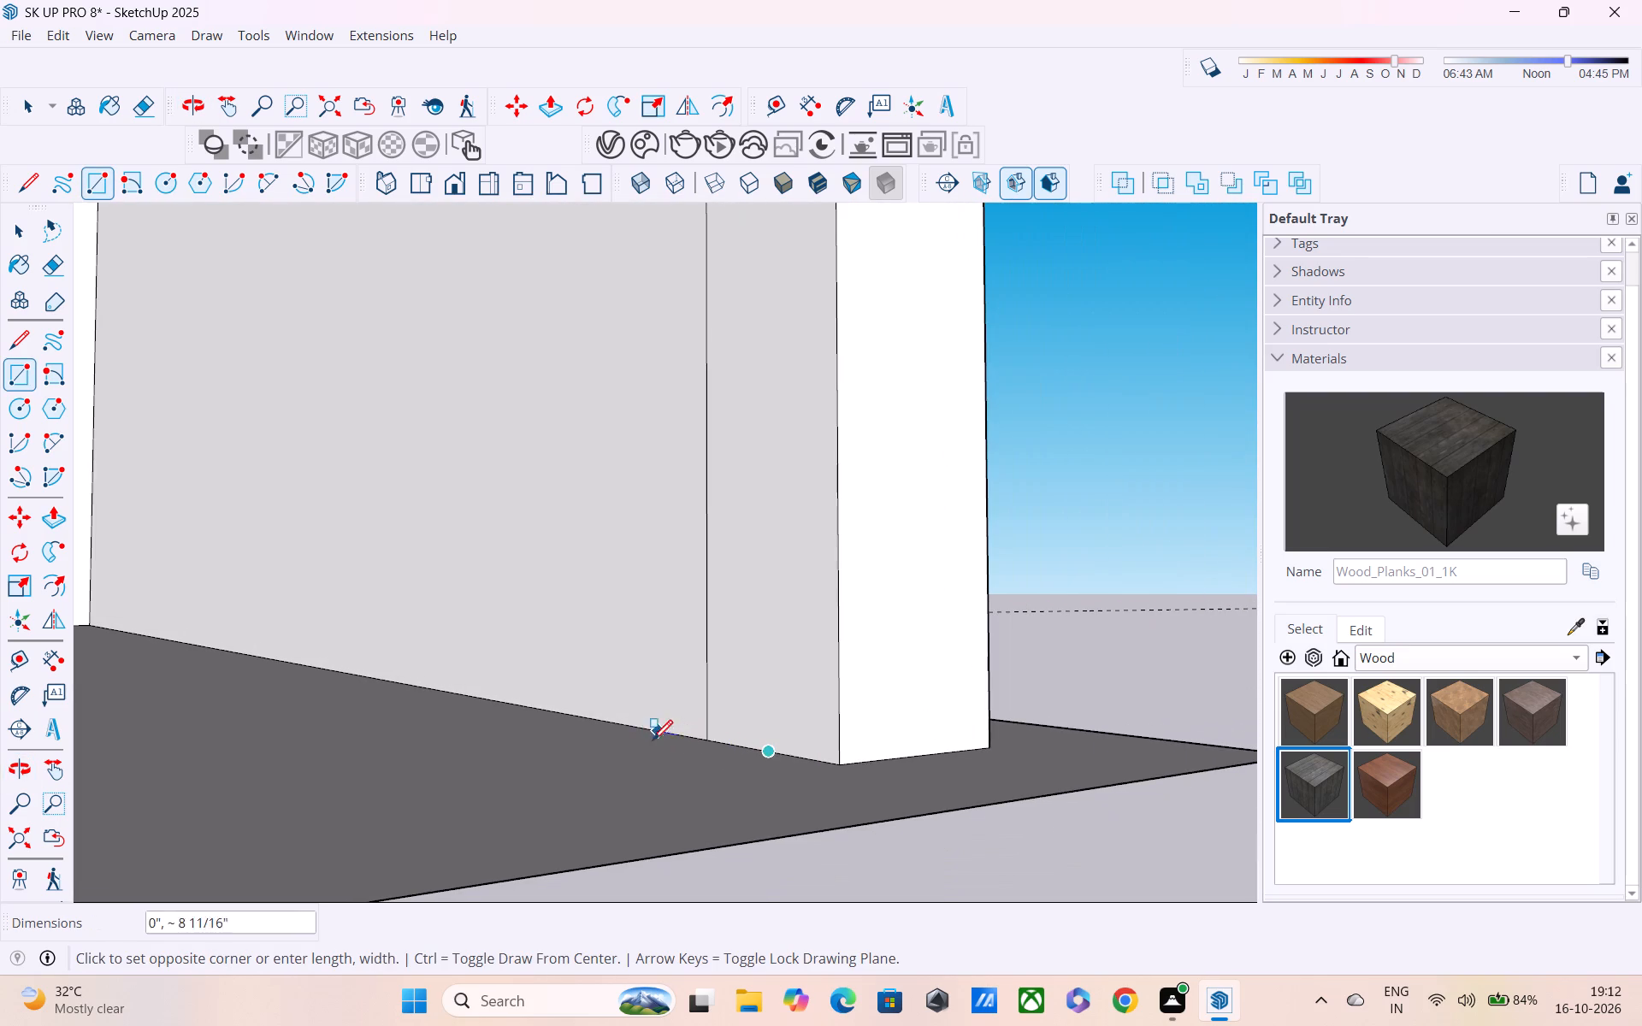
scroll(435, 783, "down", 1)
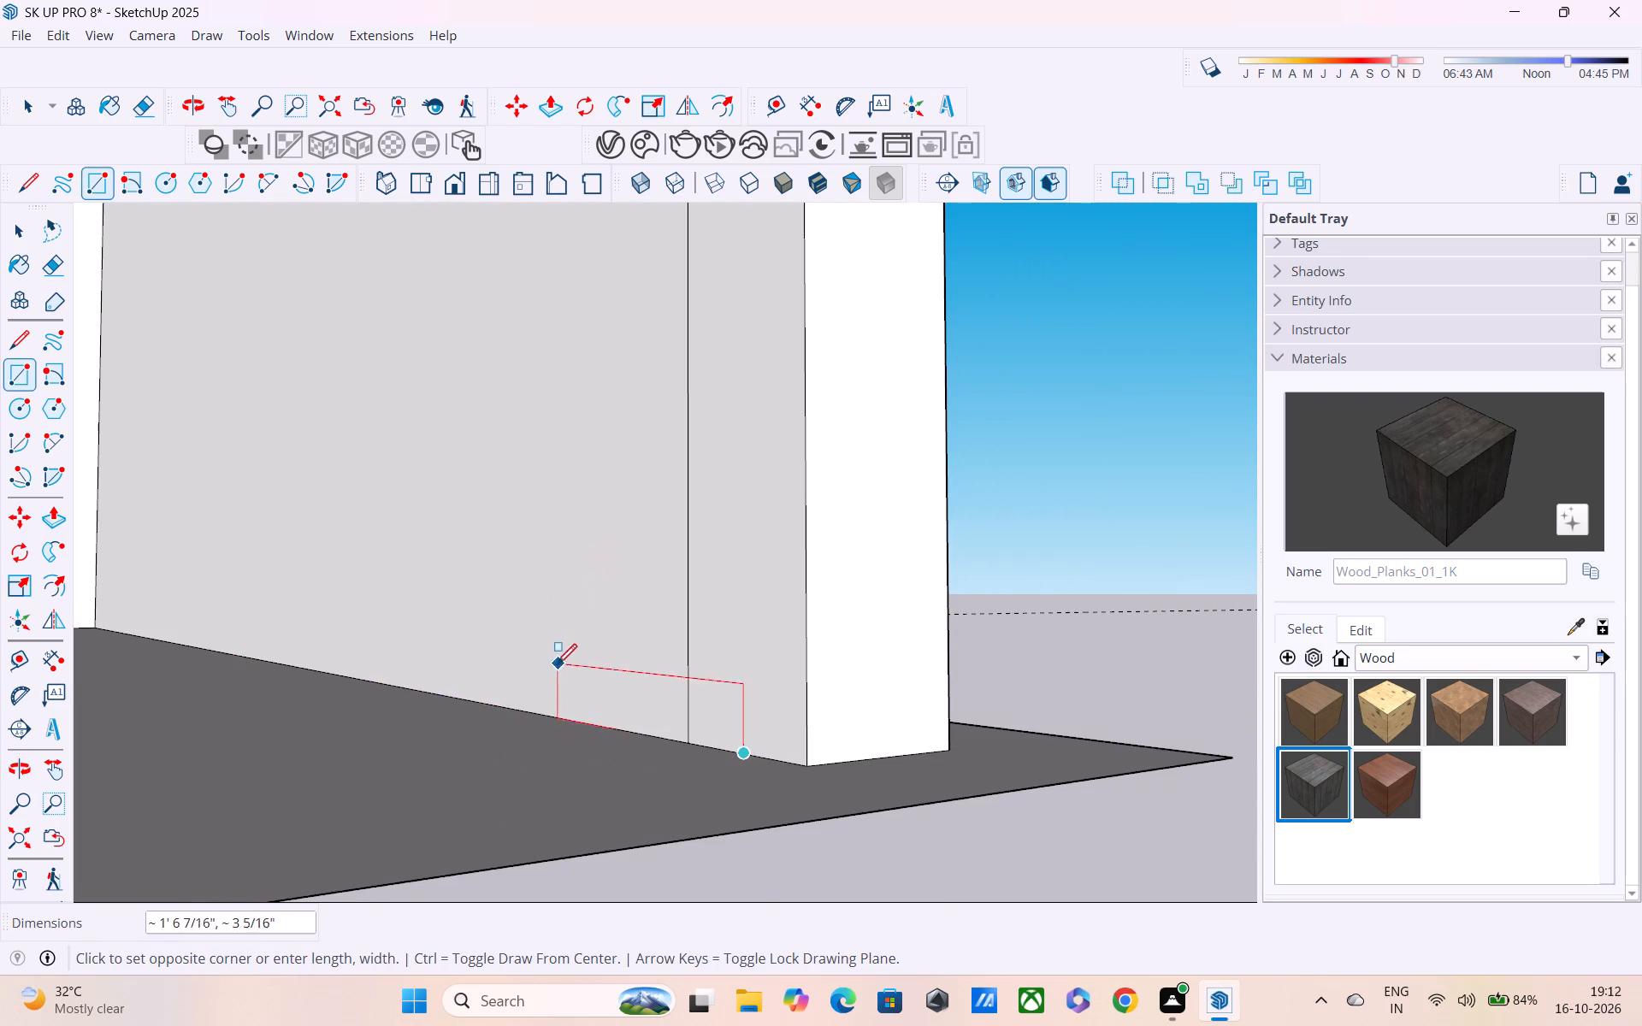
middle_click_drag(540, 737, 377, 631, "shift")
middle_click_drag(269, 664, 822, 697, "shift")
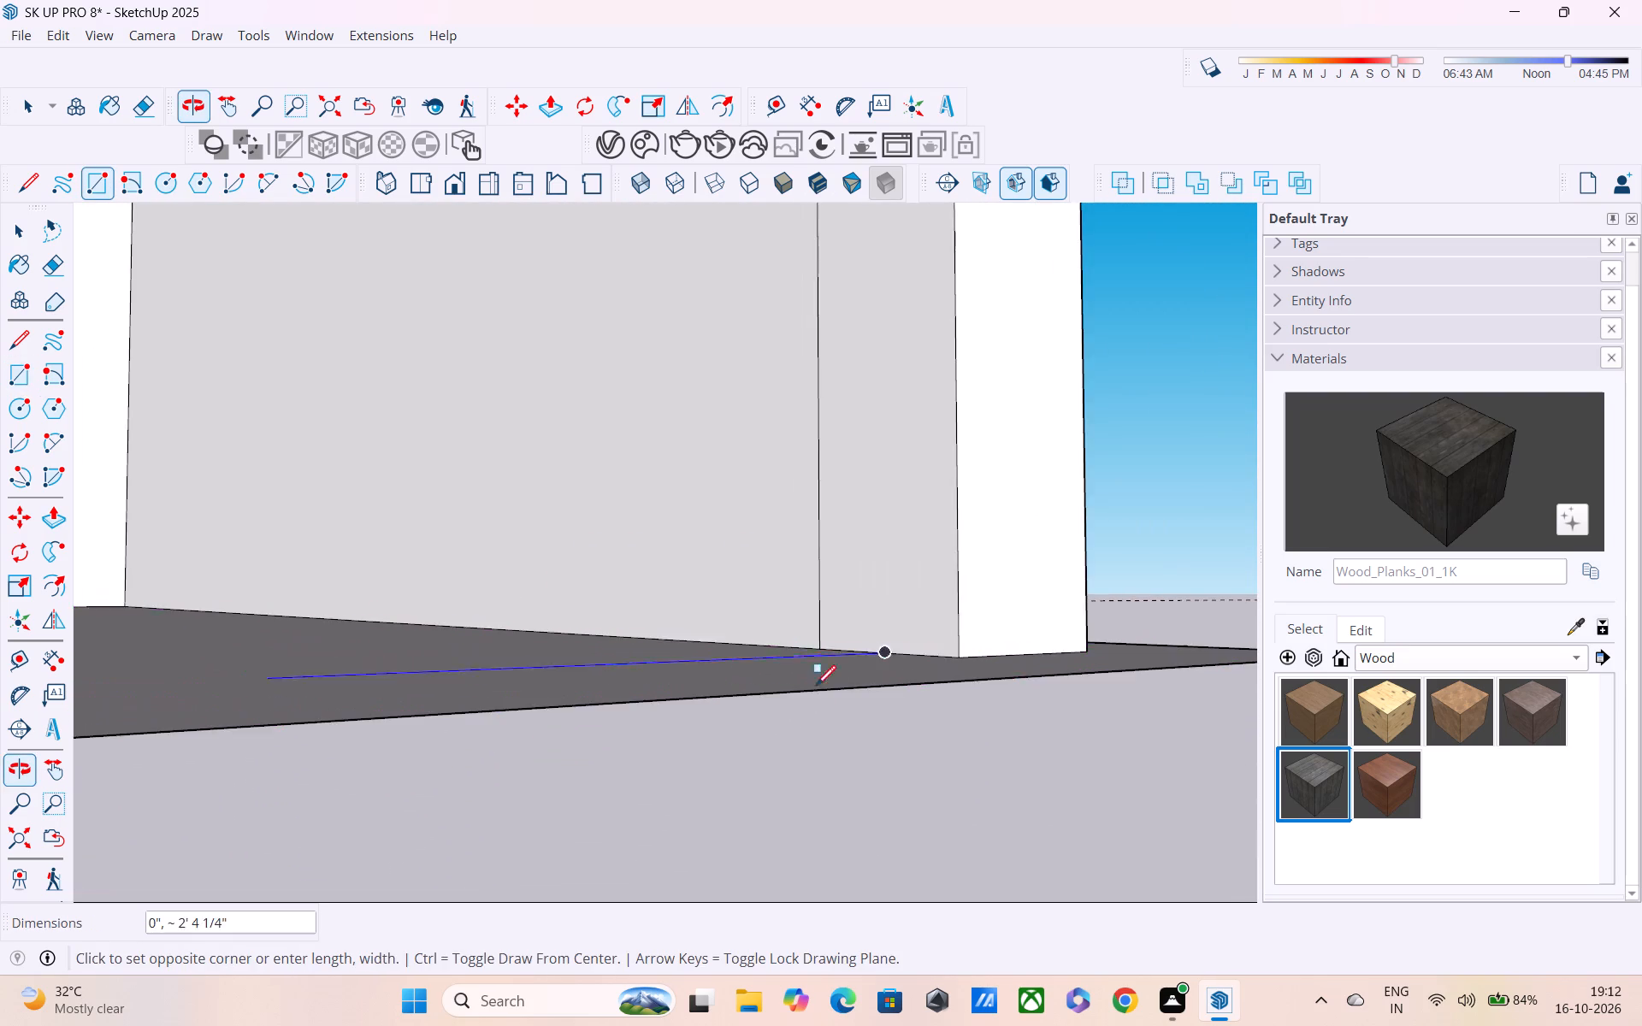
scroll(810, 676, "up", 1)
scroll(807, 673, "down", 4)
middle_click_drag(741, 678, 219, 746)
middle_click_drag(241, 675, 582, 977, "shift")
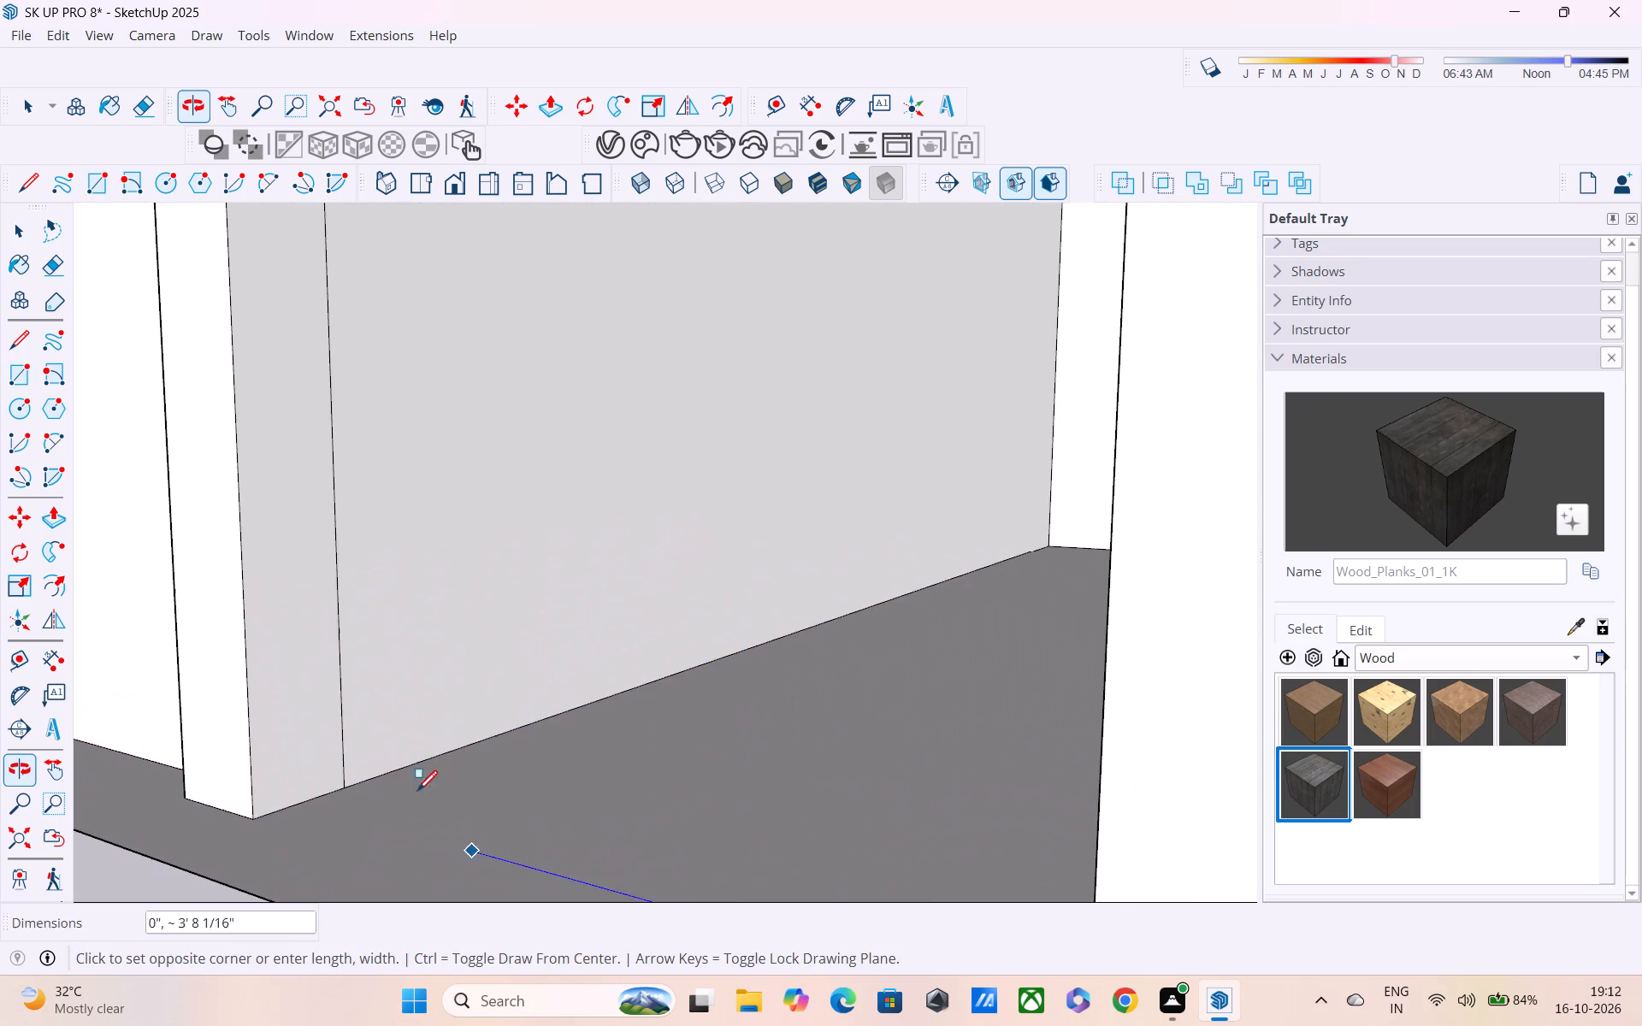
middle_click_drag(292, 545, 638, 1024, "shift")
middle_click_drag(598, 482, 570, 940)
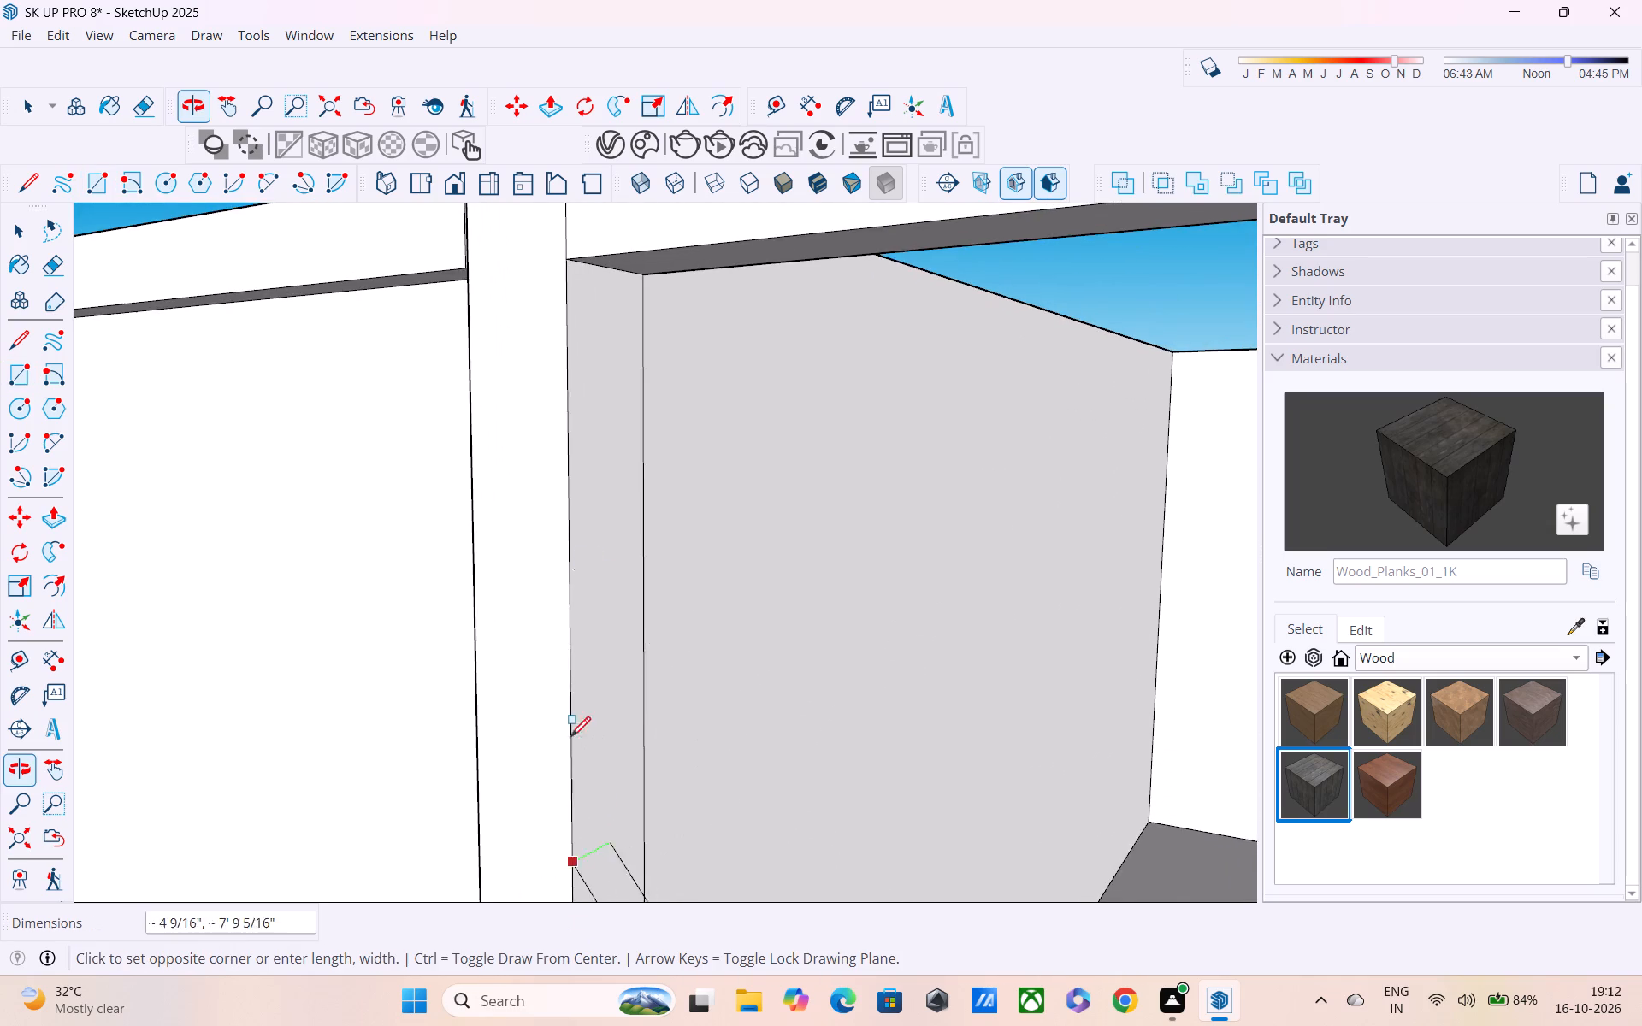
scroll(575, 392, "up", 3, "shift")
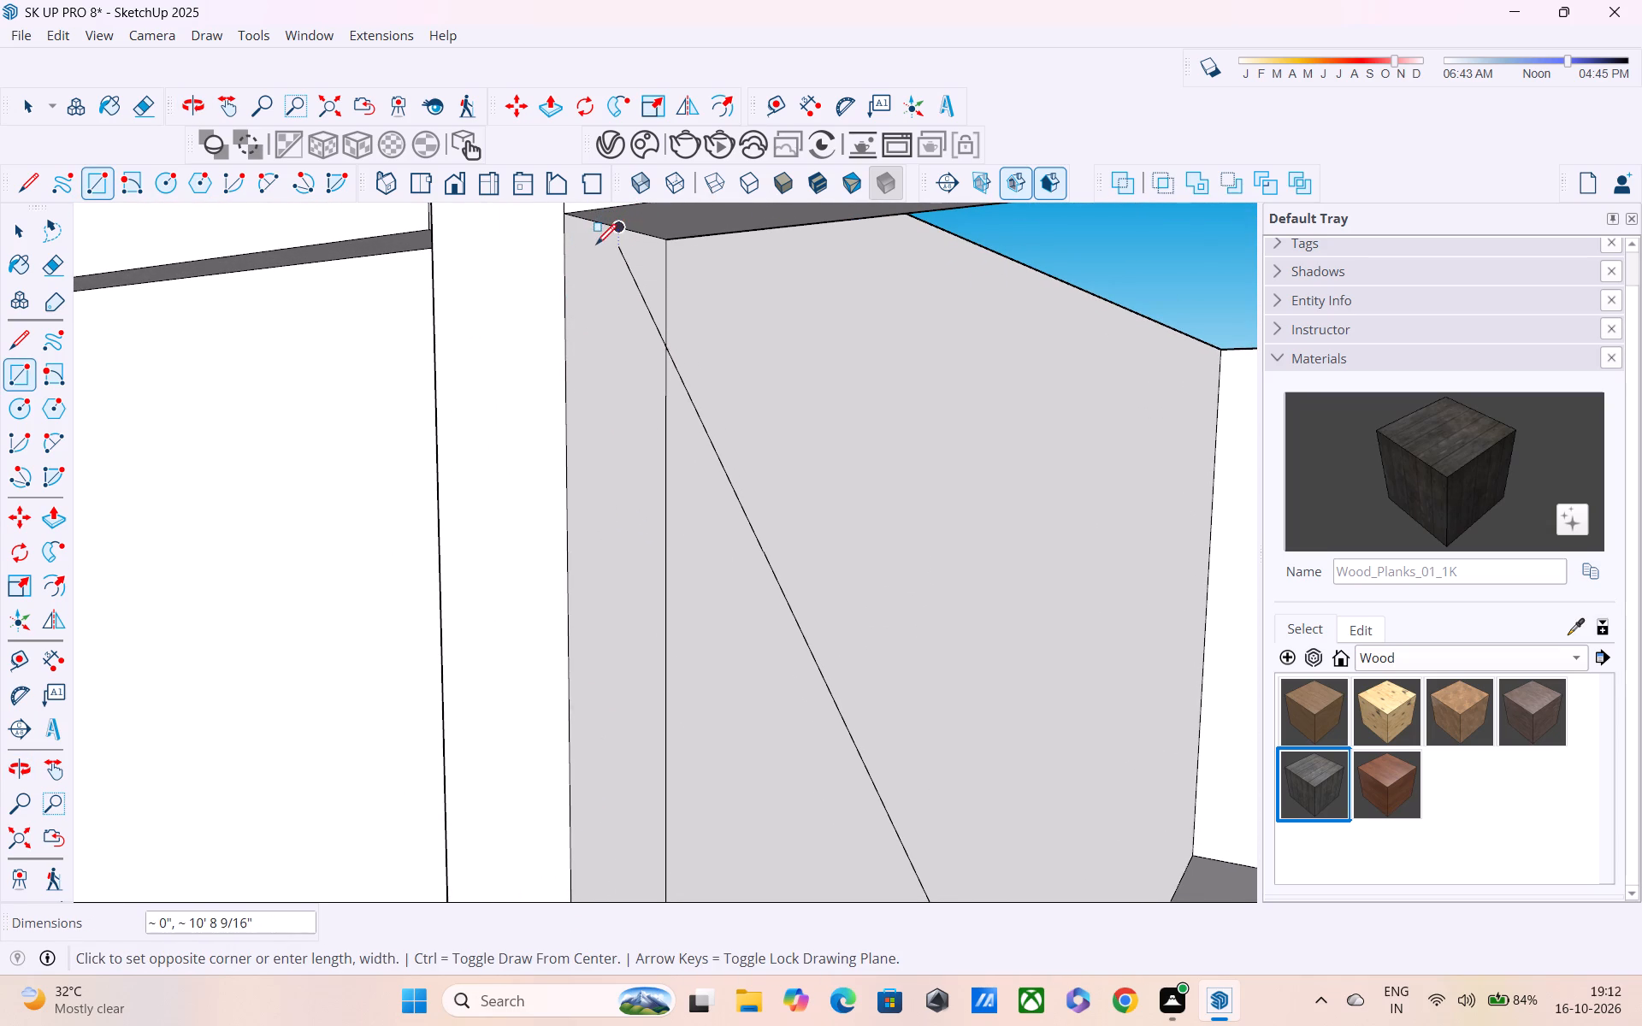
scroll(611, 234, "up", 4)
middle_click_drag(613, 242, 629, 439)
scroll(630, 419, "up", 1, "shift")
middle_click_drag(628, 410, 606, 358, "shift")
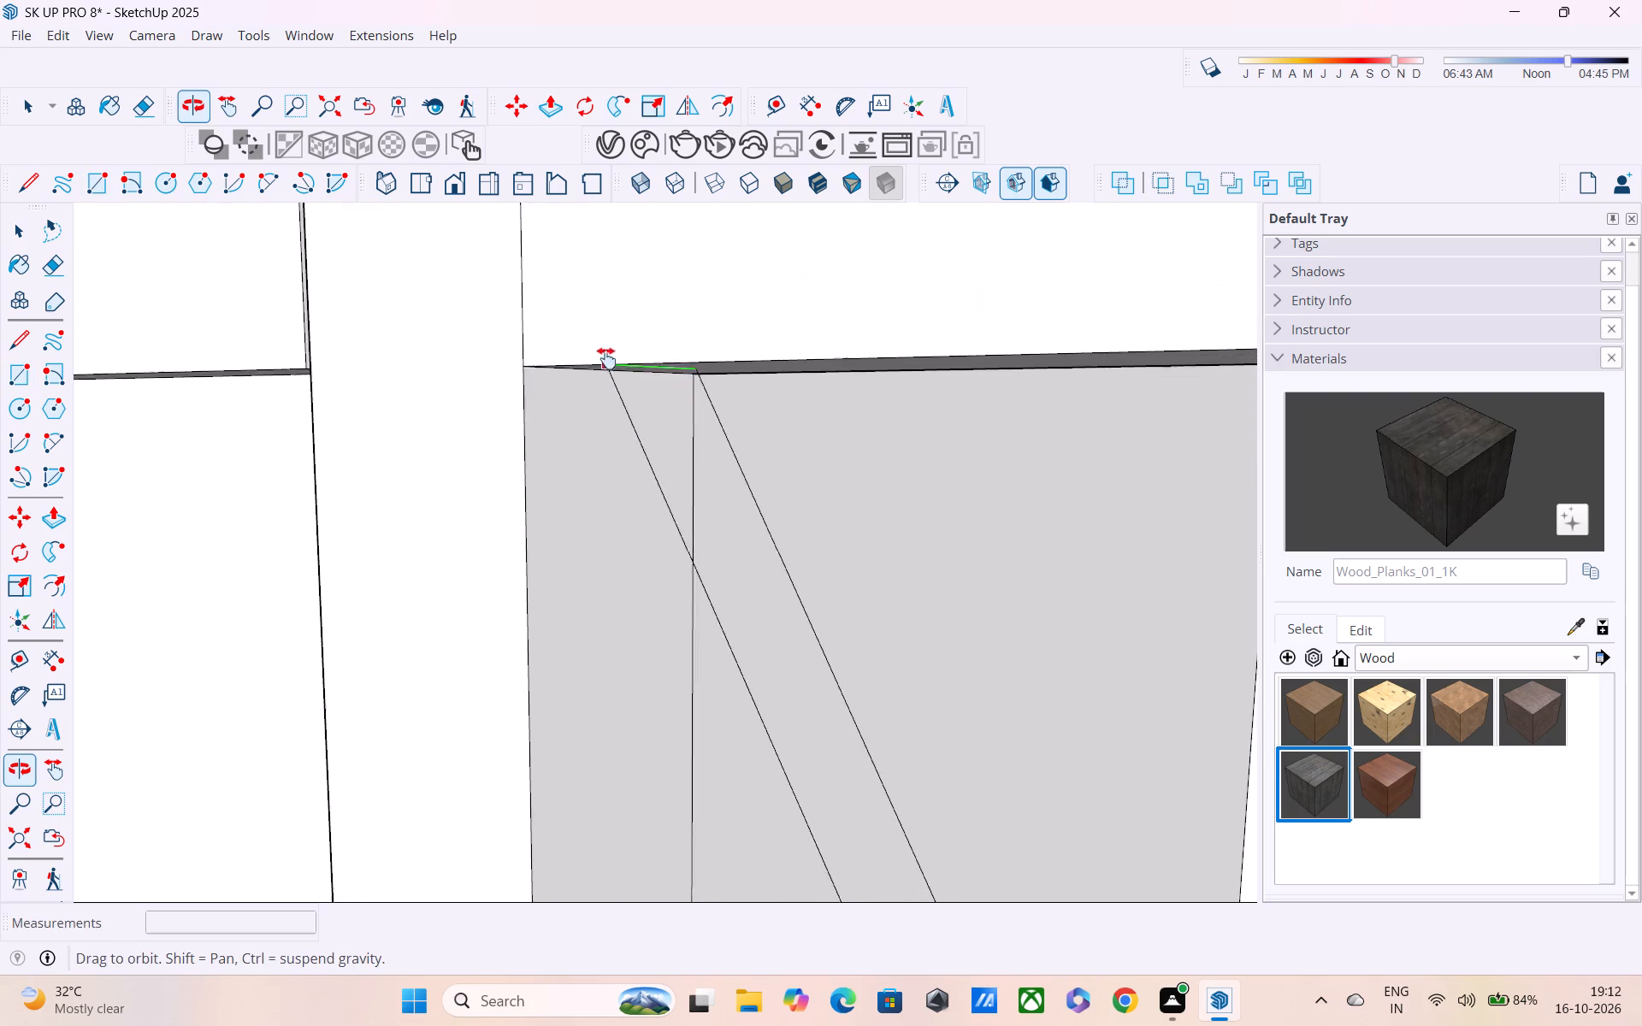
middle_click_drag(606, 358, 537, 145, "shift")
middle_click_drag(570, 179, 618, 439, "shift")
middle_click_drag(595, 354, 681, 639)
middle_click_drag(647, 523, 497, 339)
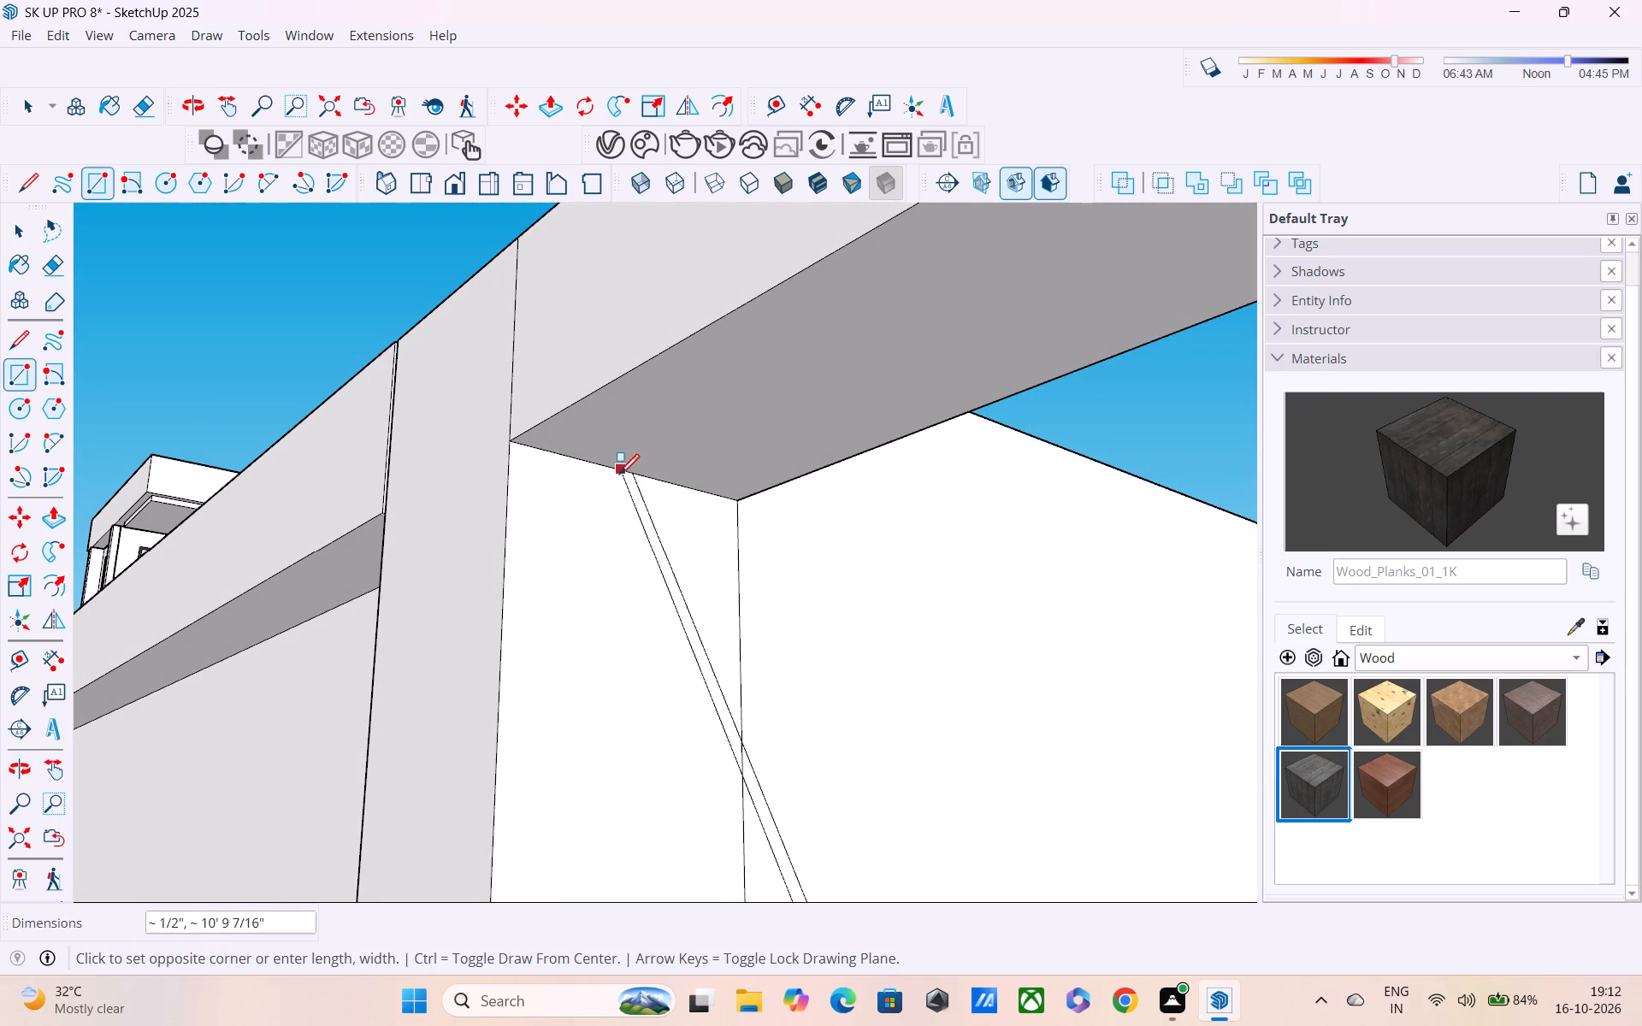
scroll(623, 476, "up", 9)
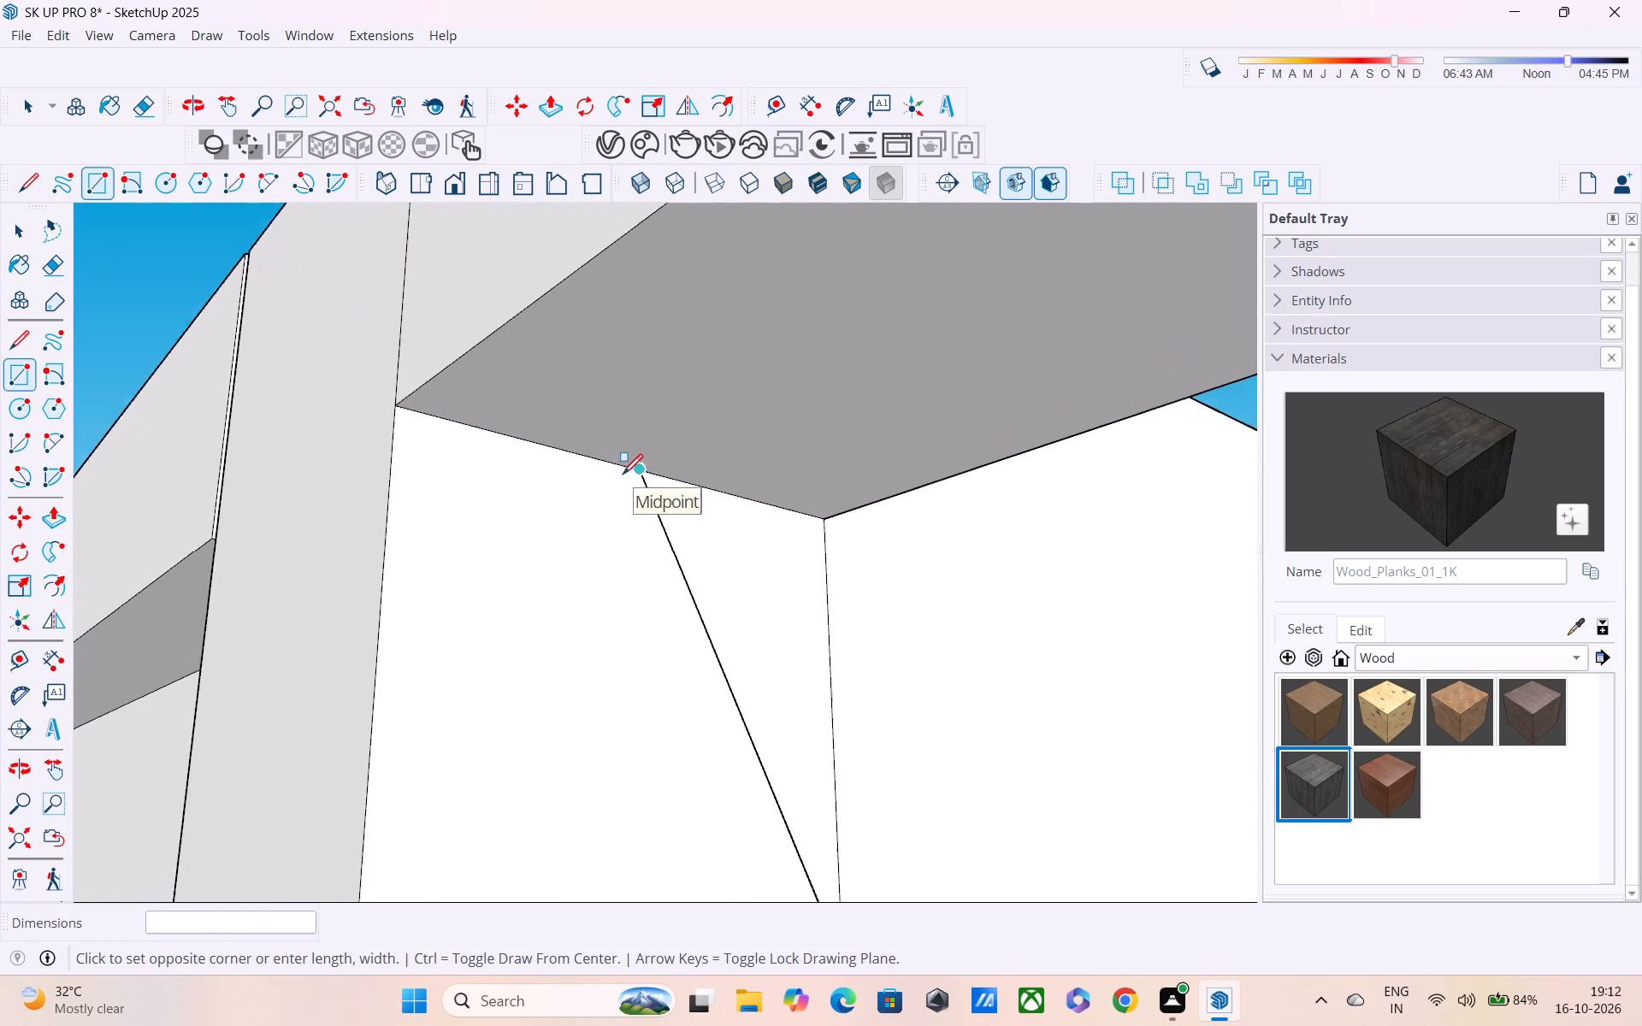
scroll(623, 476, "up", 9)
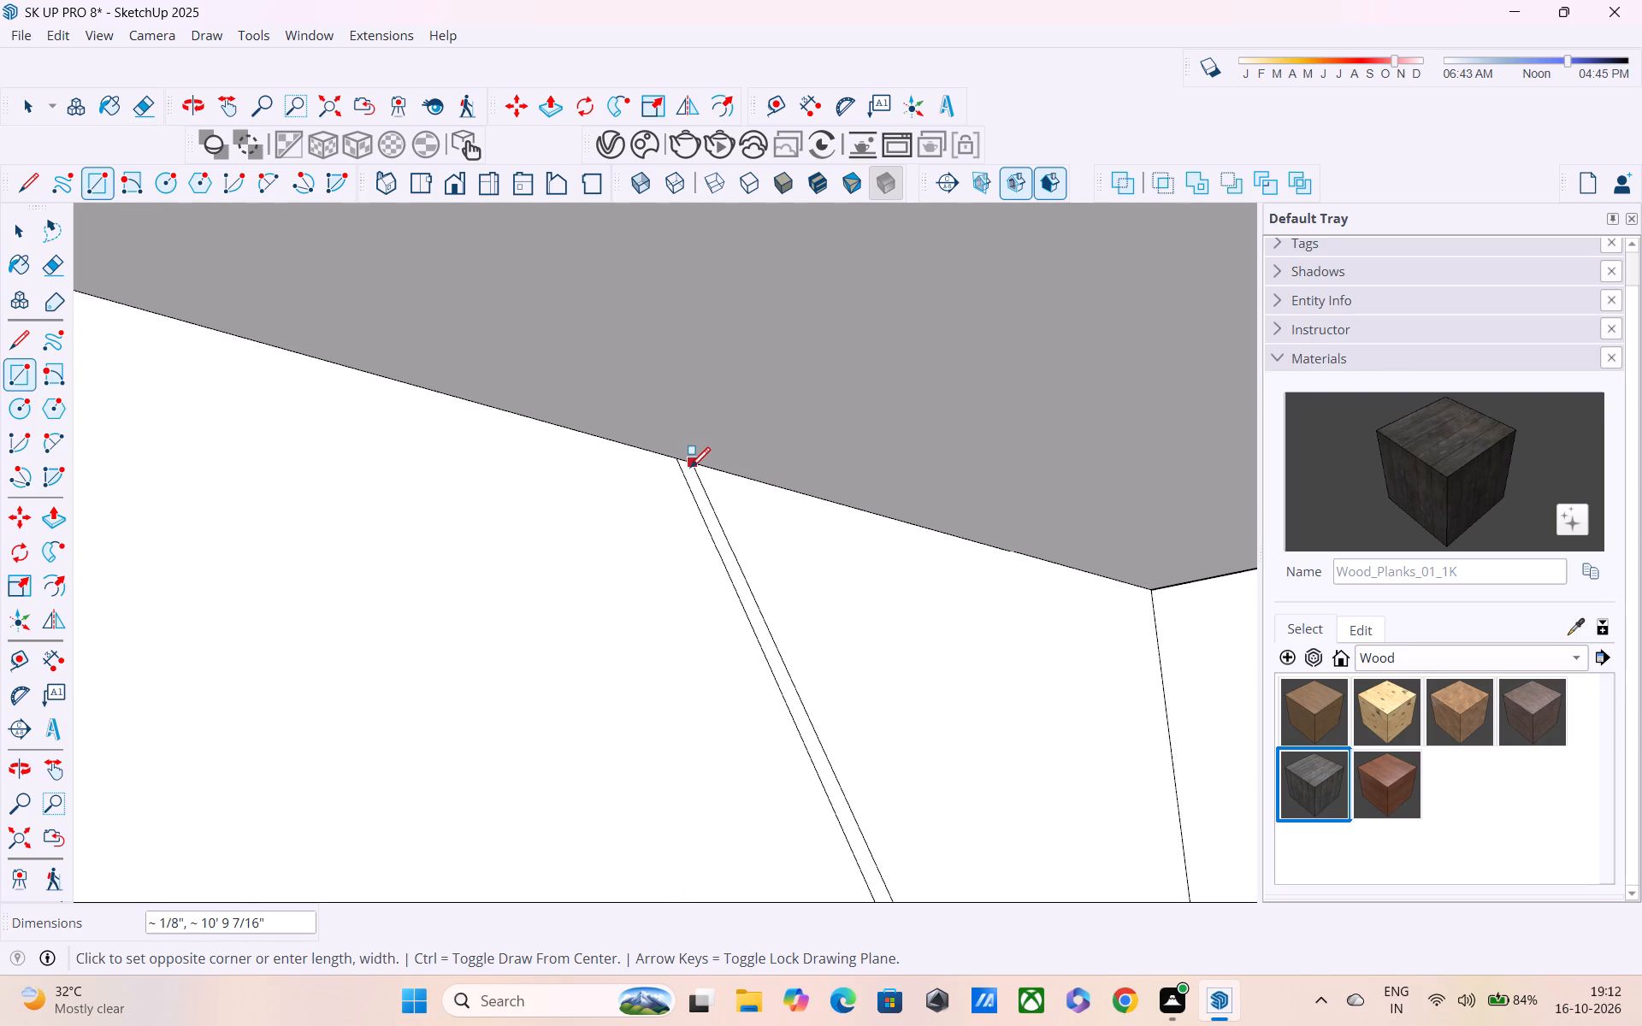
scroll(690, 469, "up", 5)
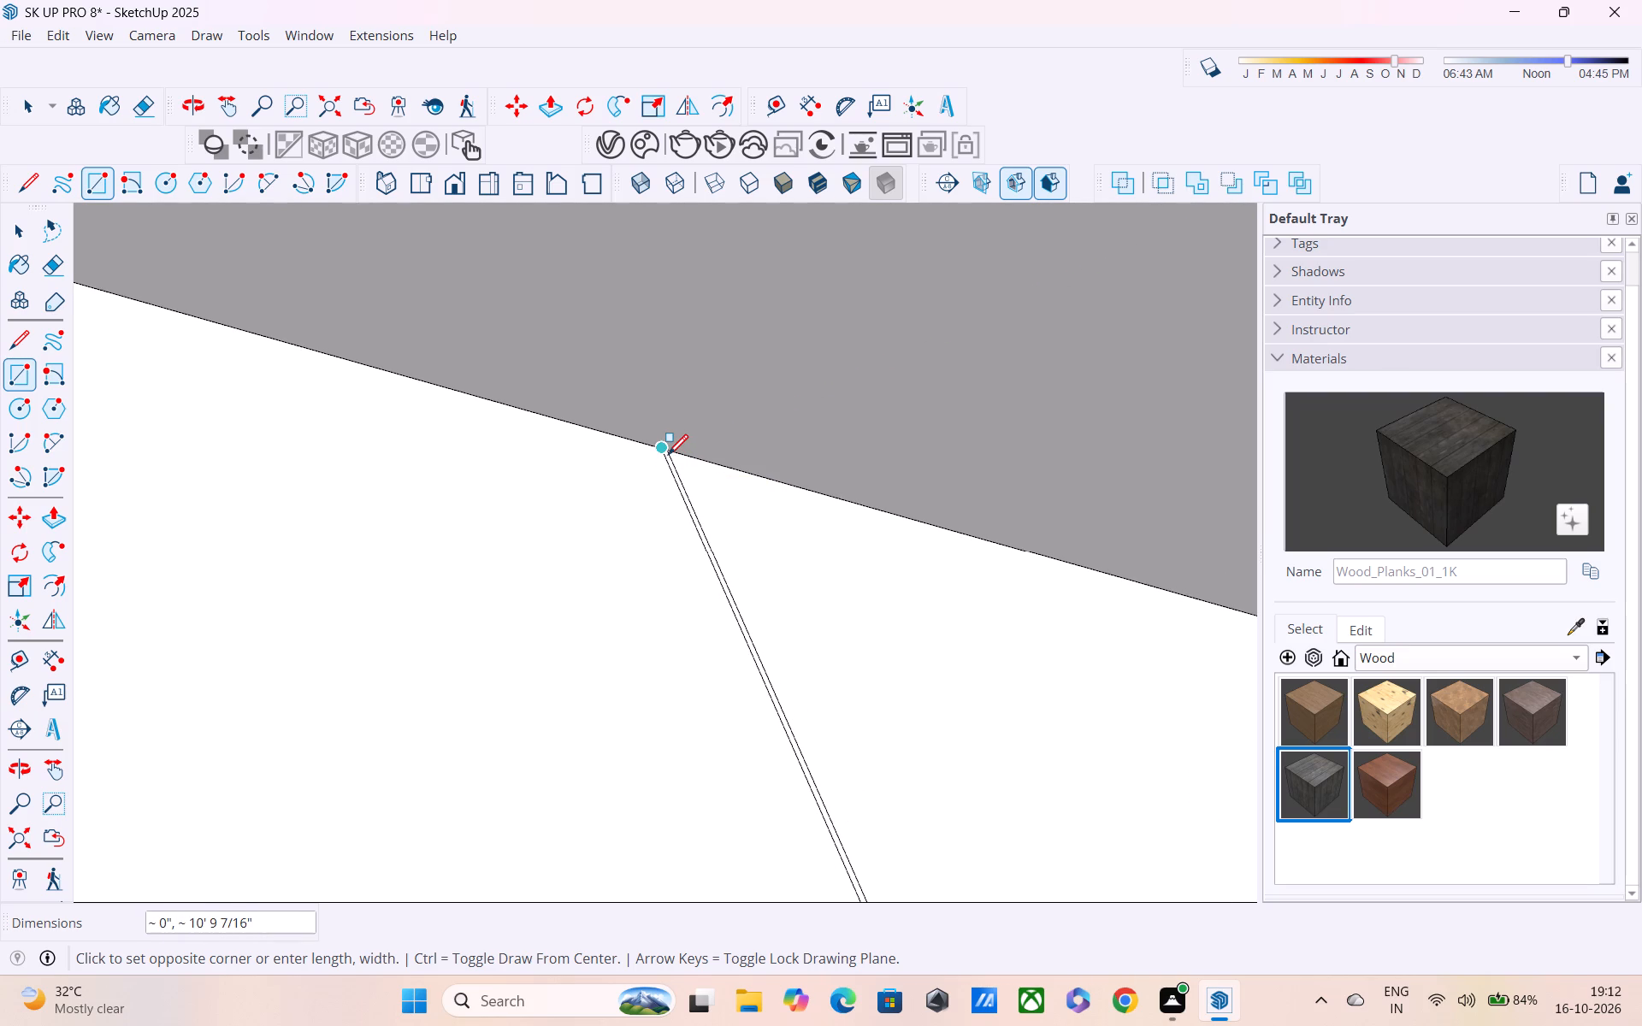
left_click(678, 457)
Paint both front panels, narrow room and wide room, with the Glass_Basic_01 material from the Glass collection.
scroll(678, 457, "down", 4)
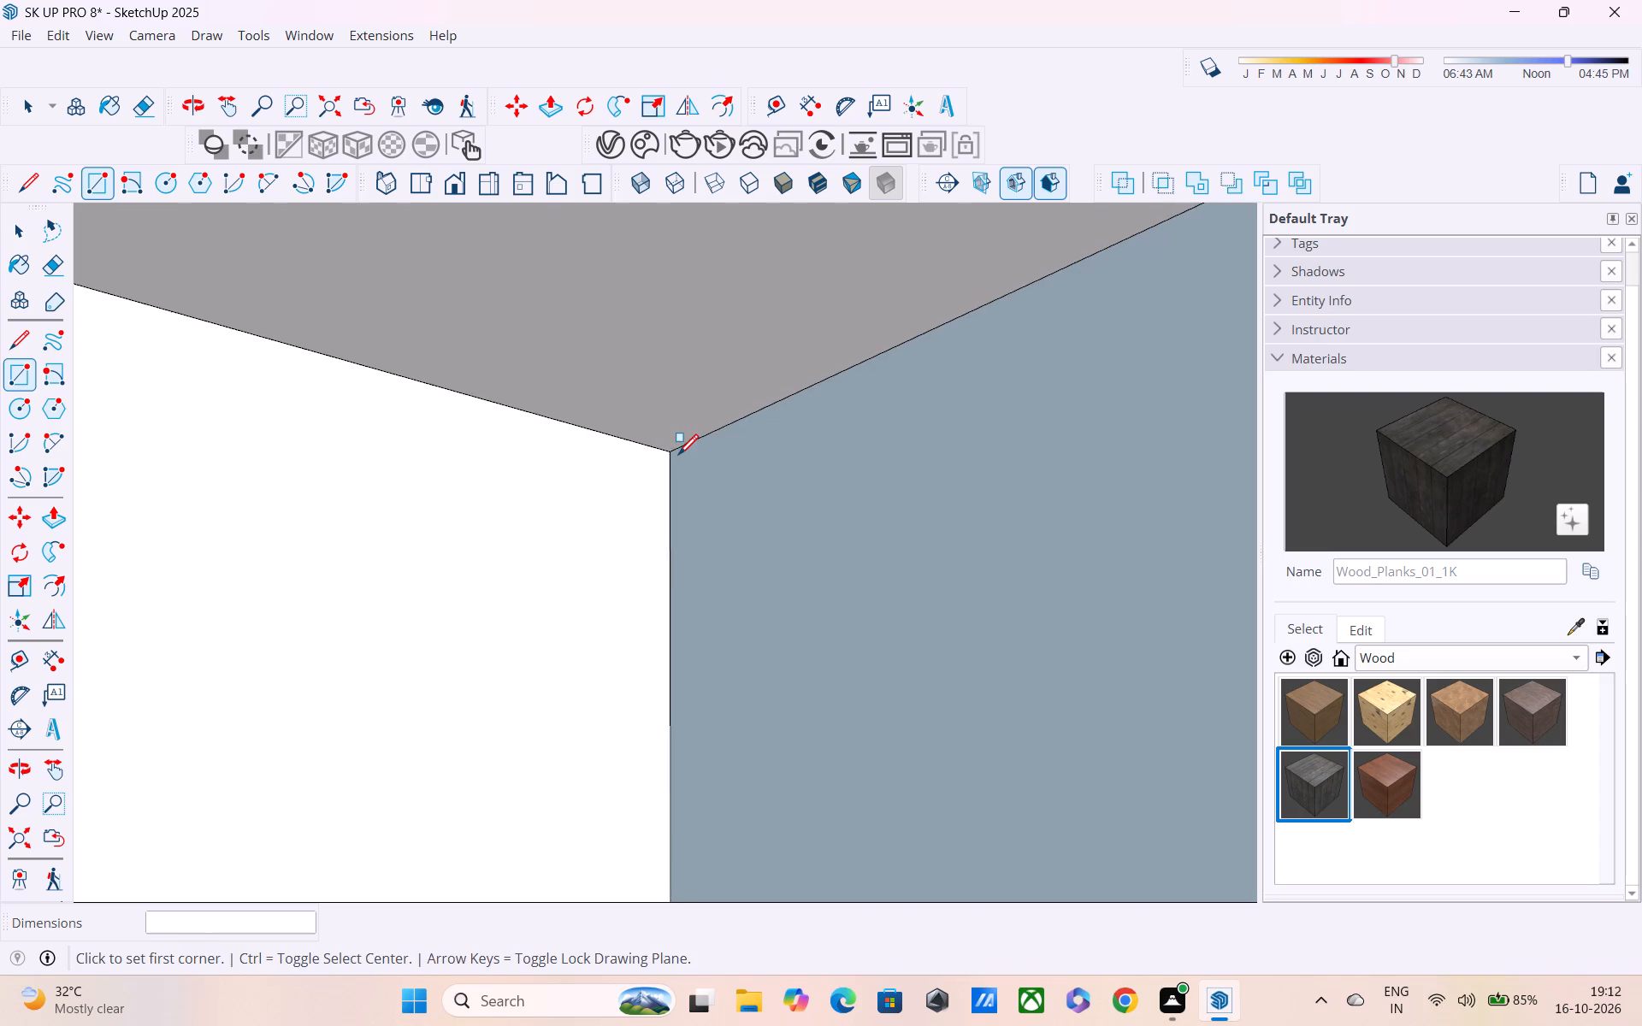
scroll(678, 457, "down", 20)
scroll(678, 457, "down", 6)
scroll(718, 517, "down", 10)
scroll(726, 532, "up", 1)
scroll(726, 532, "down", 6)
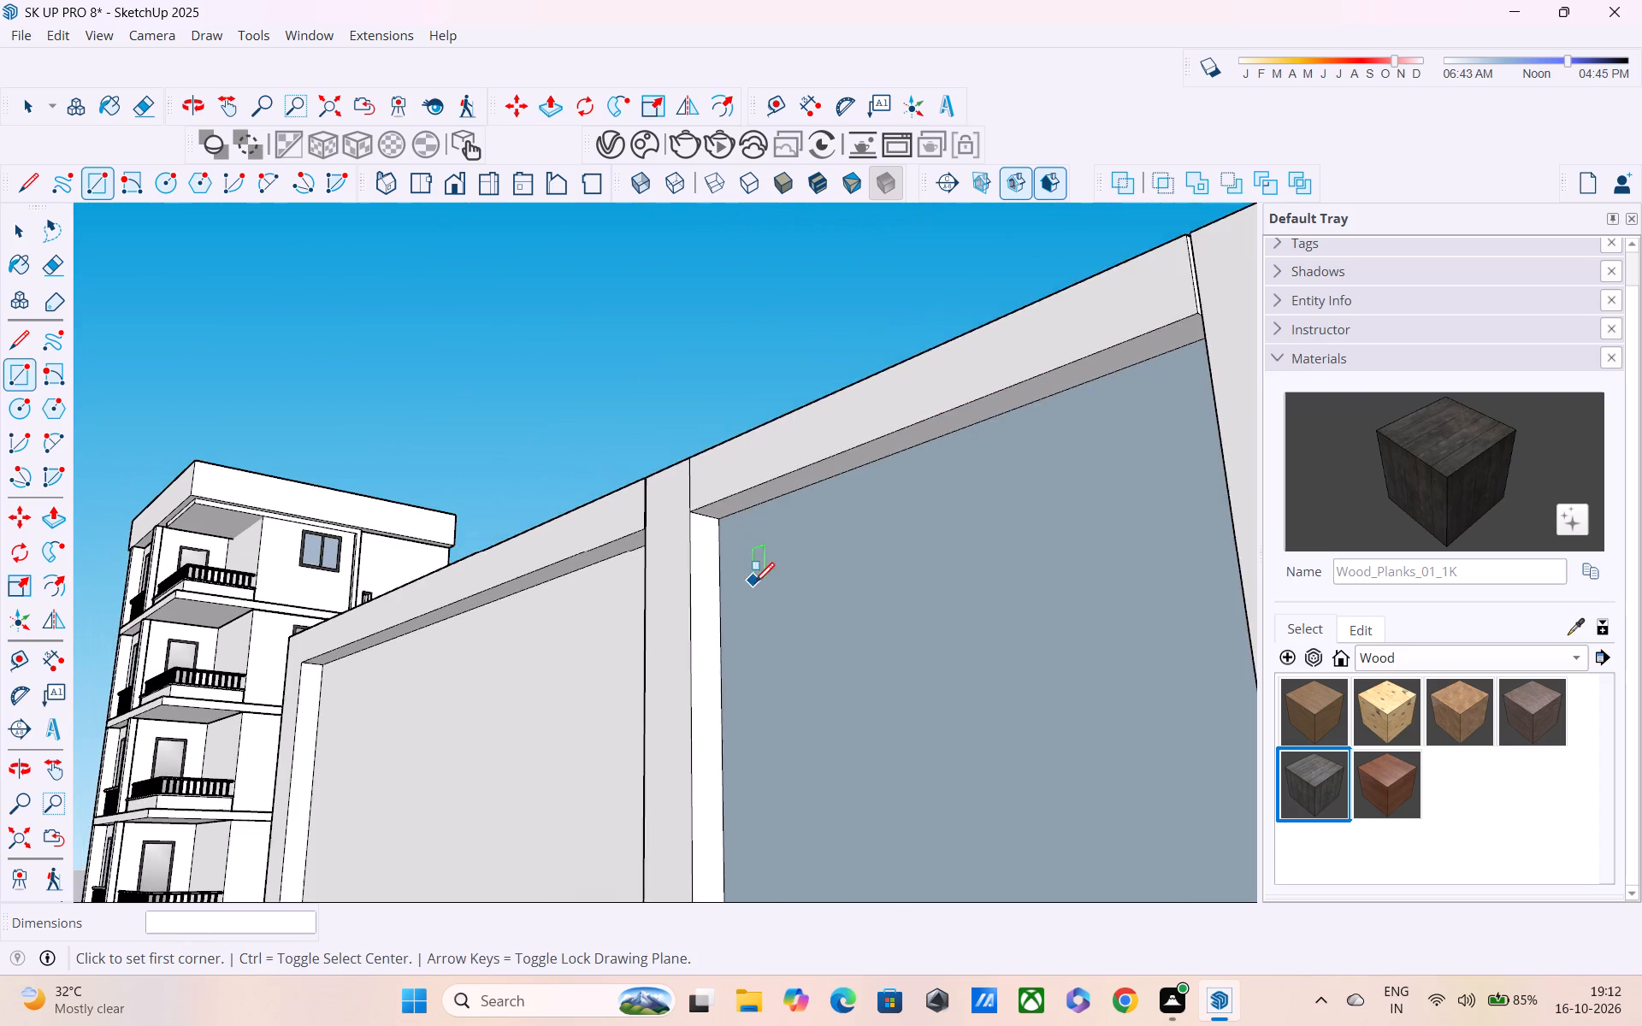
middle_click_drag(759, 602, 505, 217, "shift")
scroll(506, 221, "up", 1)
scroll(511, 234, "down", 12)
middle_click_drag(589, 349, 782, 612)
middle_click_drag(785, 610, 804, 578)
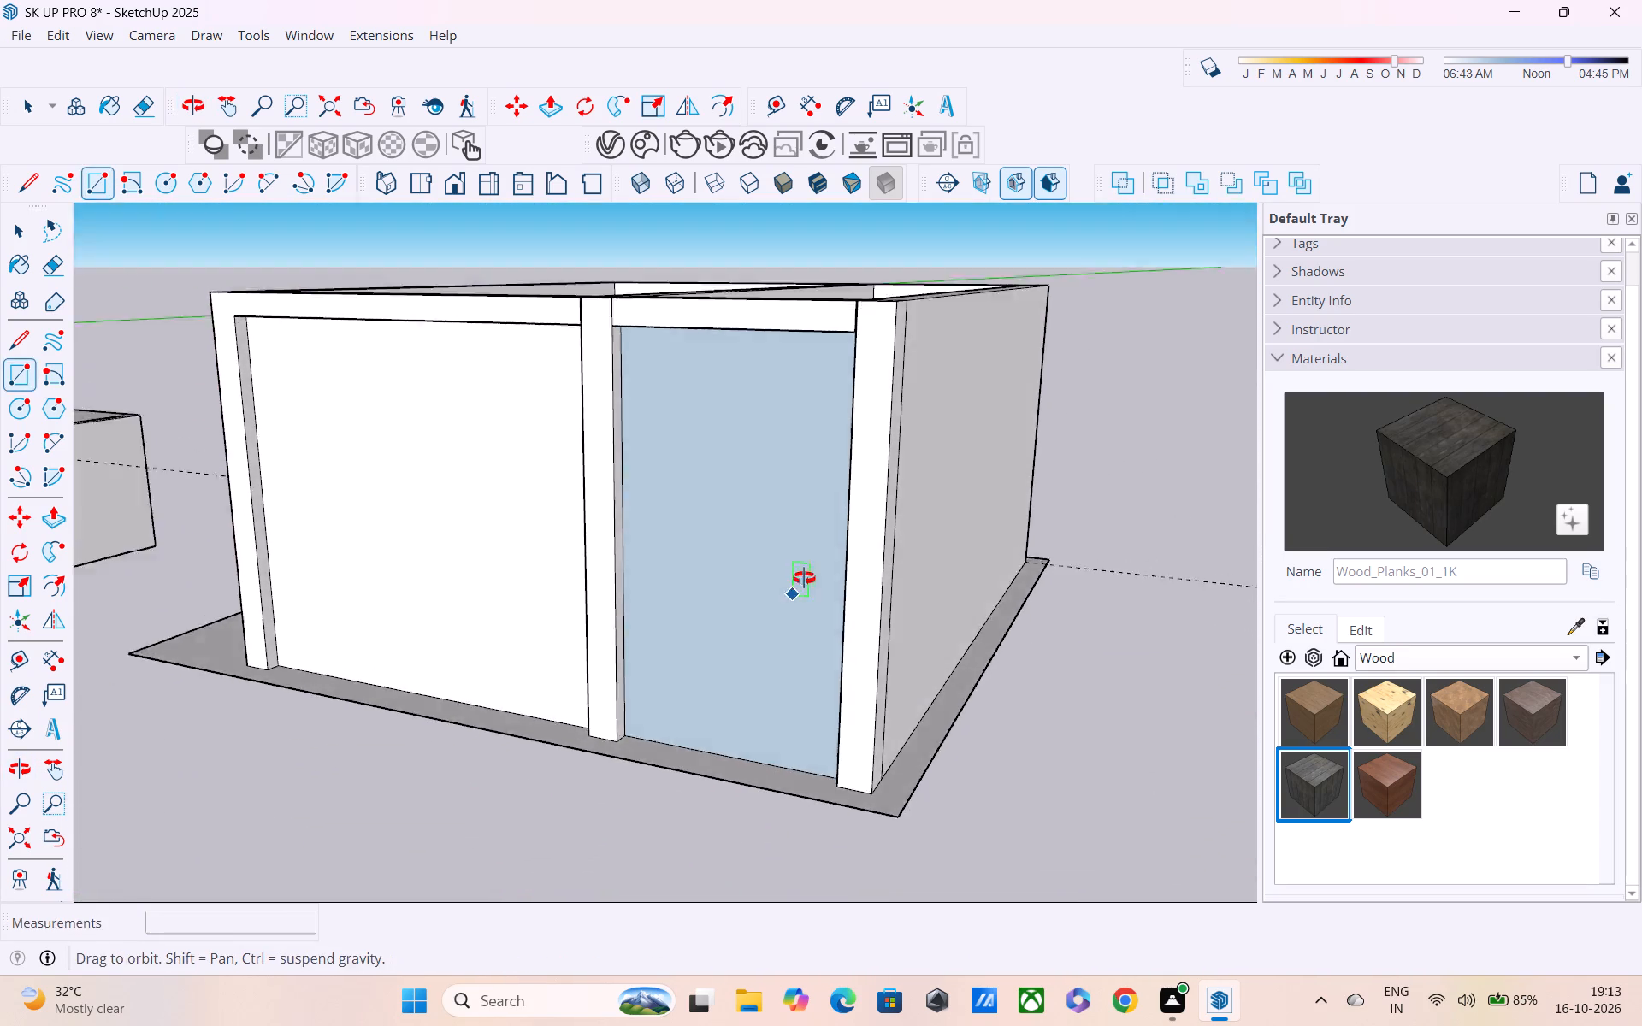
middle_click_drag(804, 578, 861, 515)
scroll(861, 515, "up", 1)
key("space")
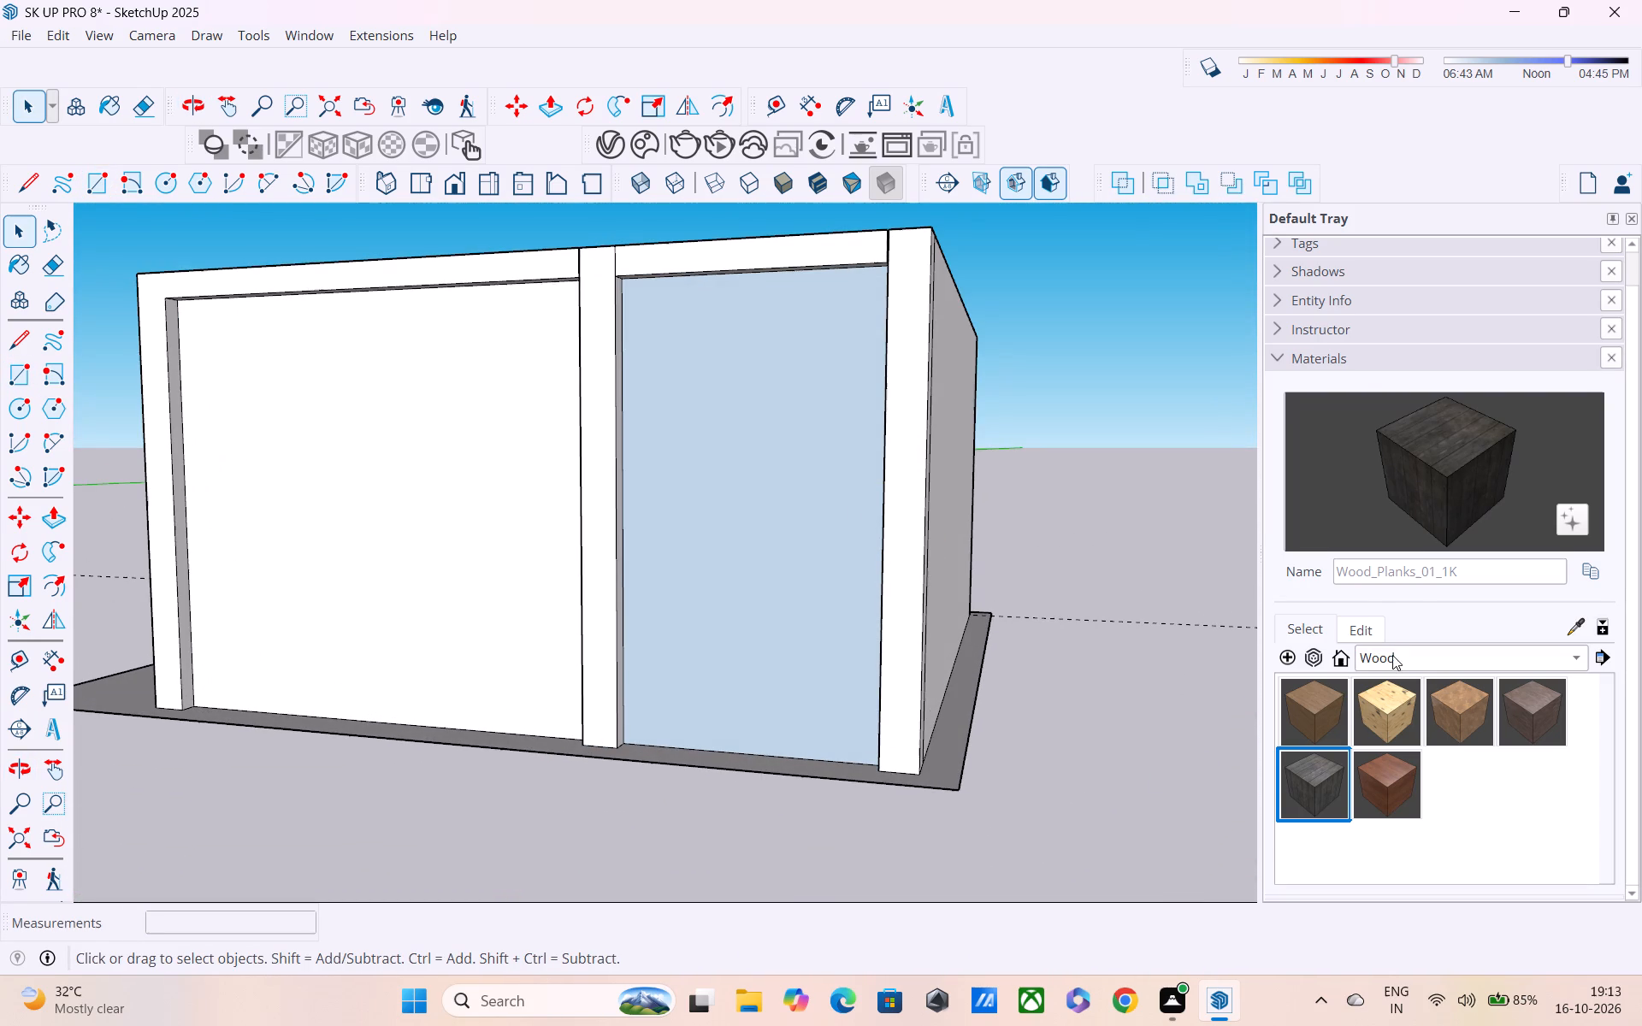
left_click(1392, 655)
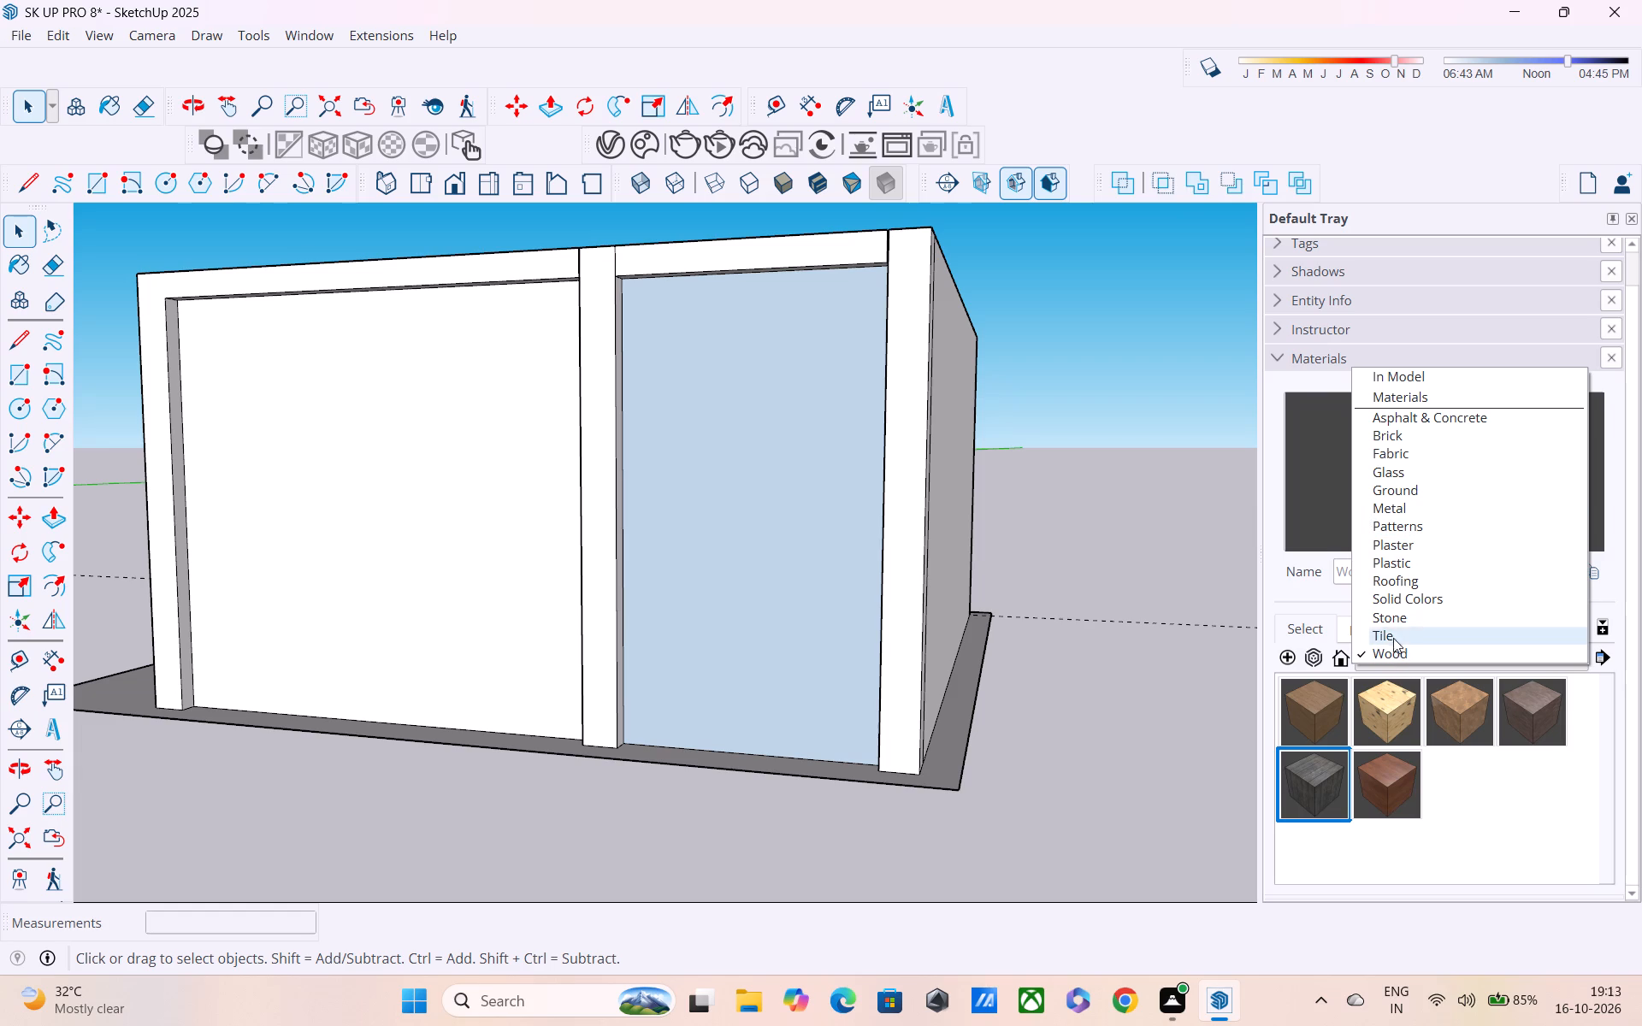
left_click(1379, 473)
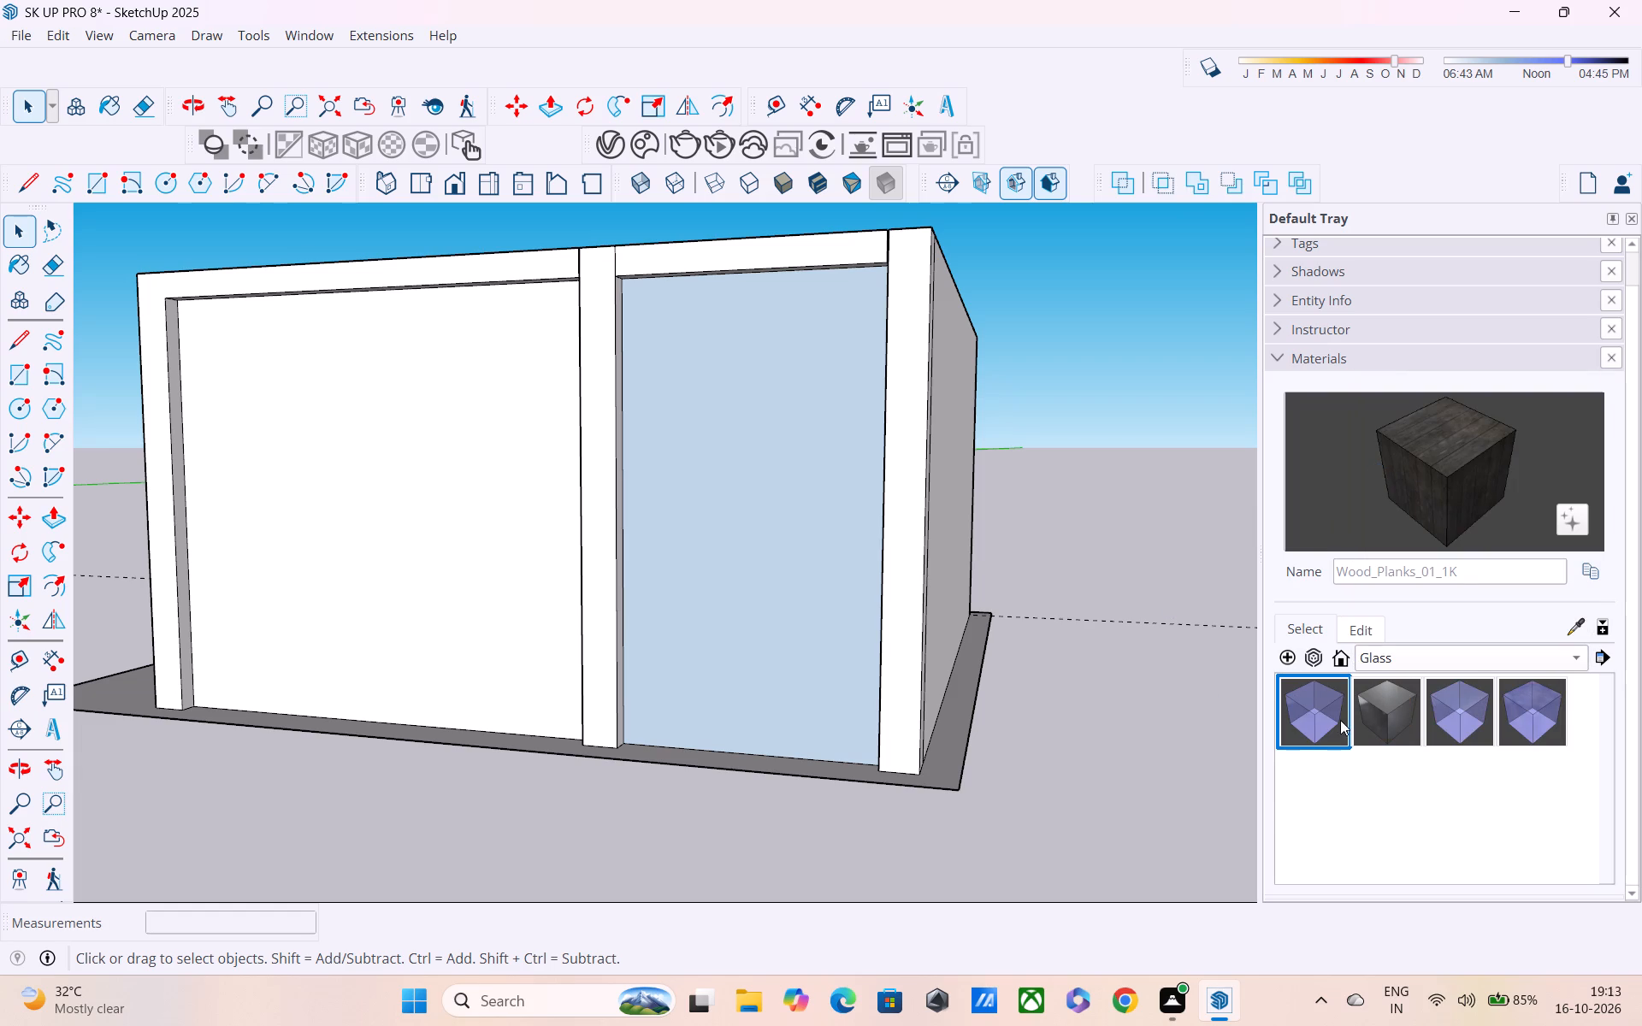
left_click(1330, 717)
left_click(779, 616)
left_click(490, 630)
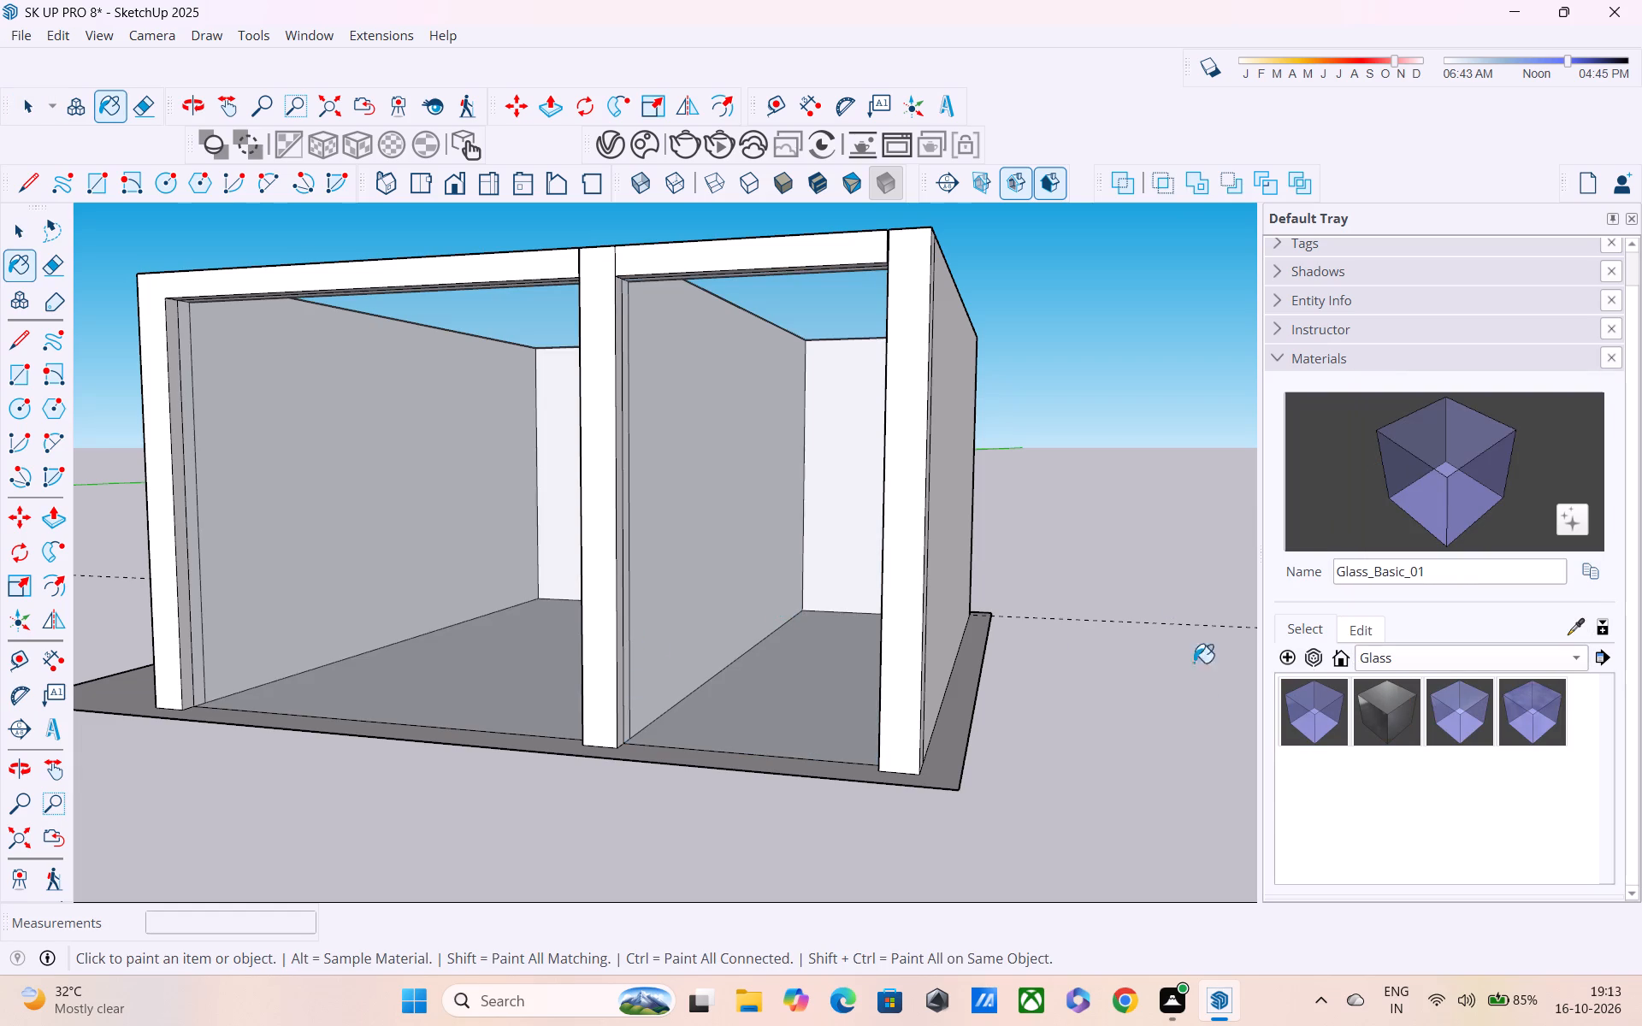
Shift the Glass_Basic_01 material's colour on the colour wheel from bluish to a pale yellow tint.
left_click(1353, 626)
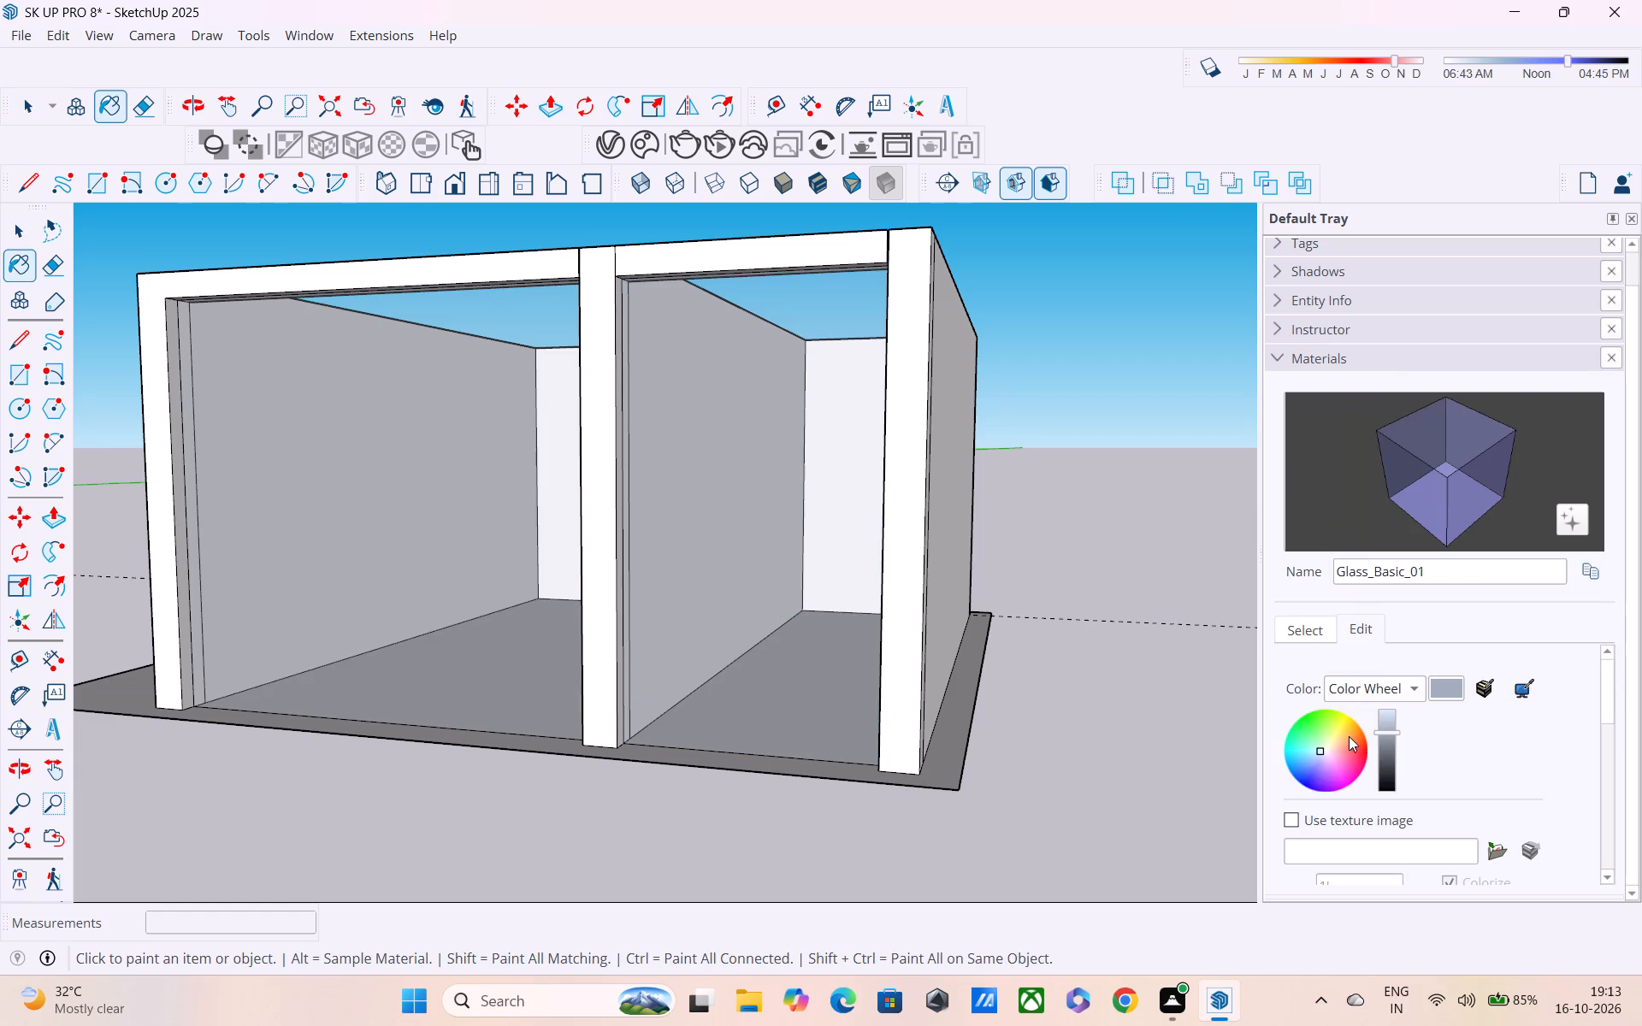
left_click_drag(1317, 749, 1331, 746)
left_click_drag(1331, 746, 1337, 726)
scroll(1332, 724, "down", 5)
scroll(899, 791, "down", 1)
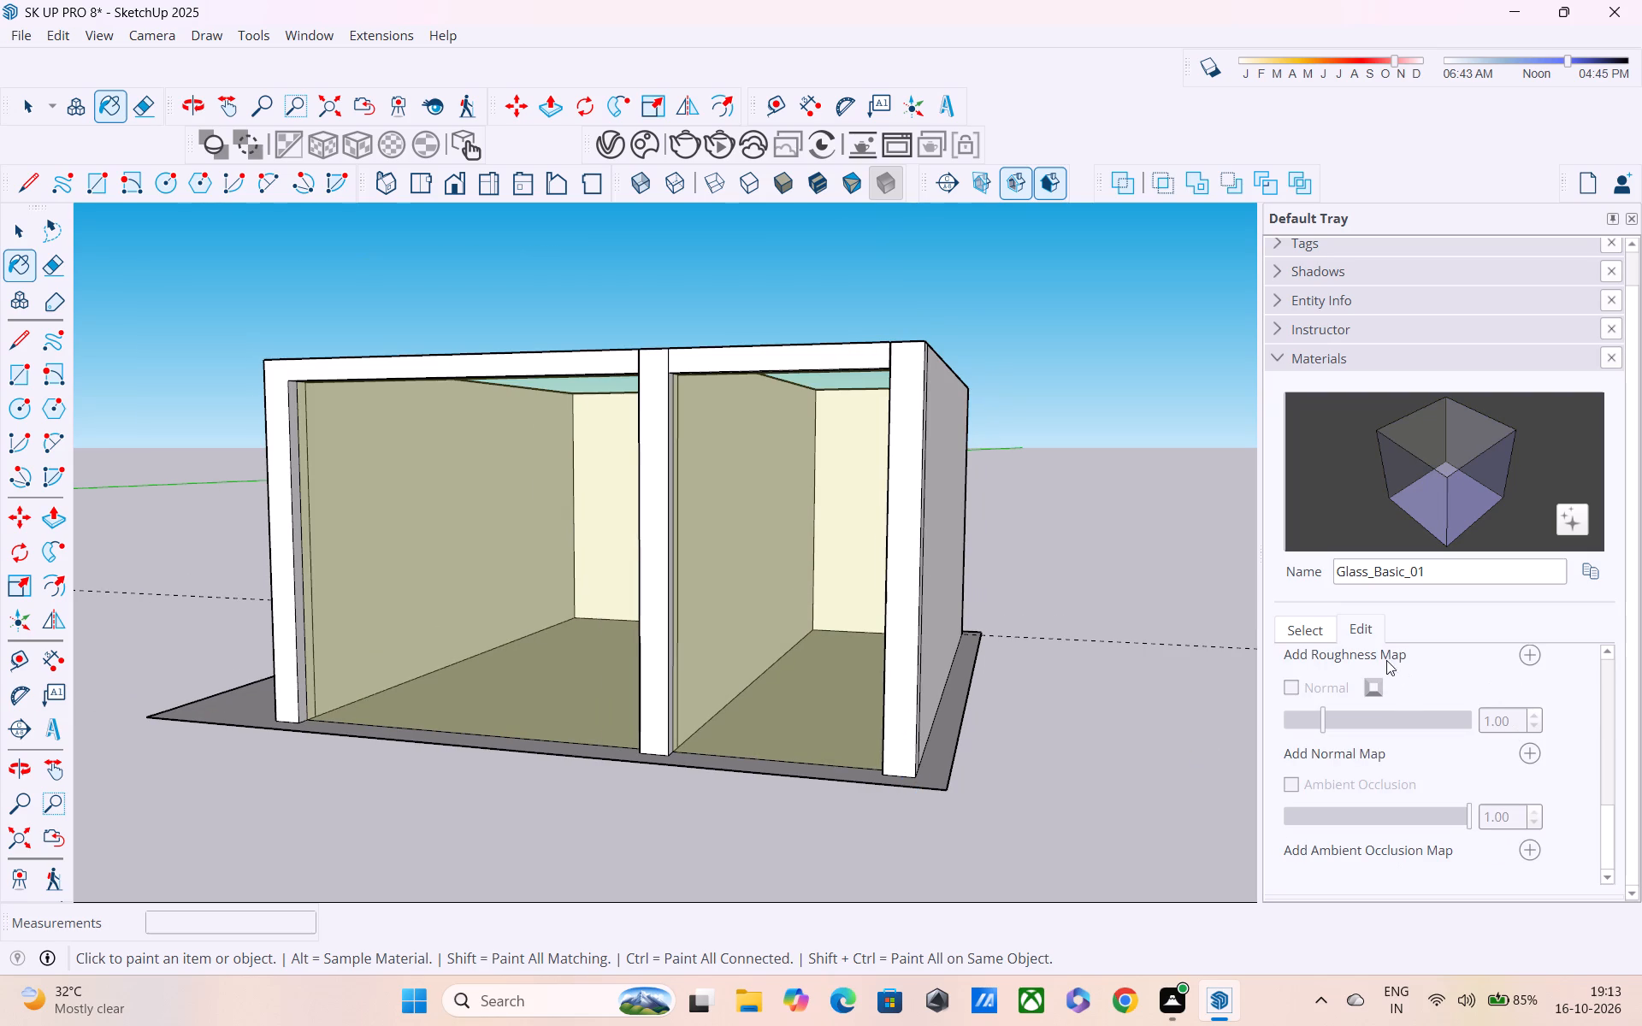
Repaint the narrow room's front panel with the library's original bluish Glass_Basic_01 and bring up its colour settings.
left_click(1364, 631)
left_click(1317, 628)
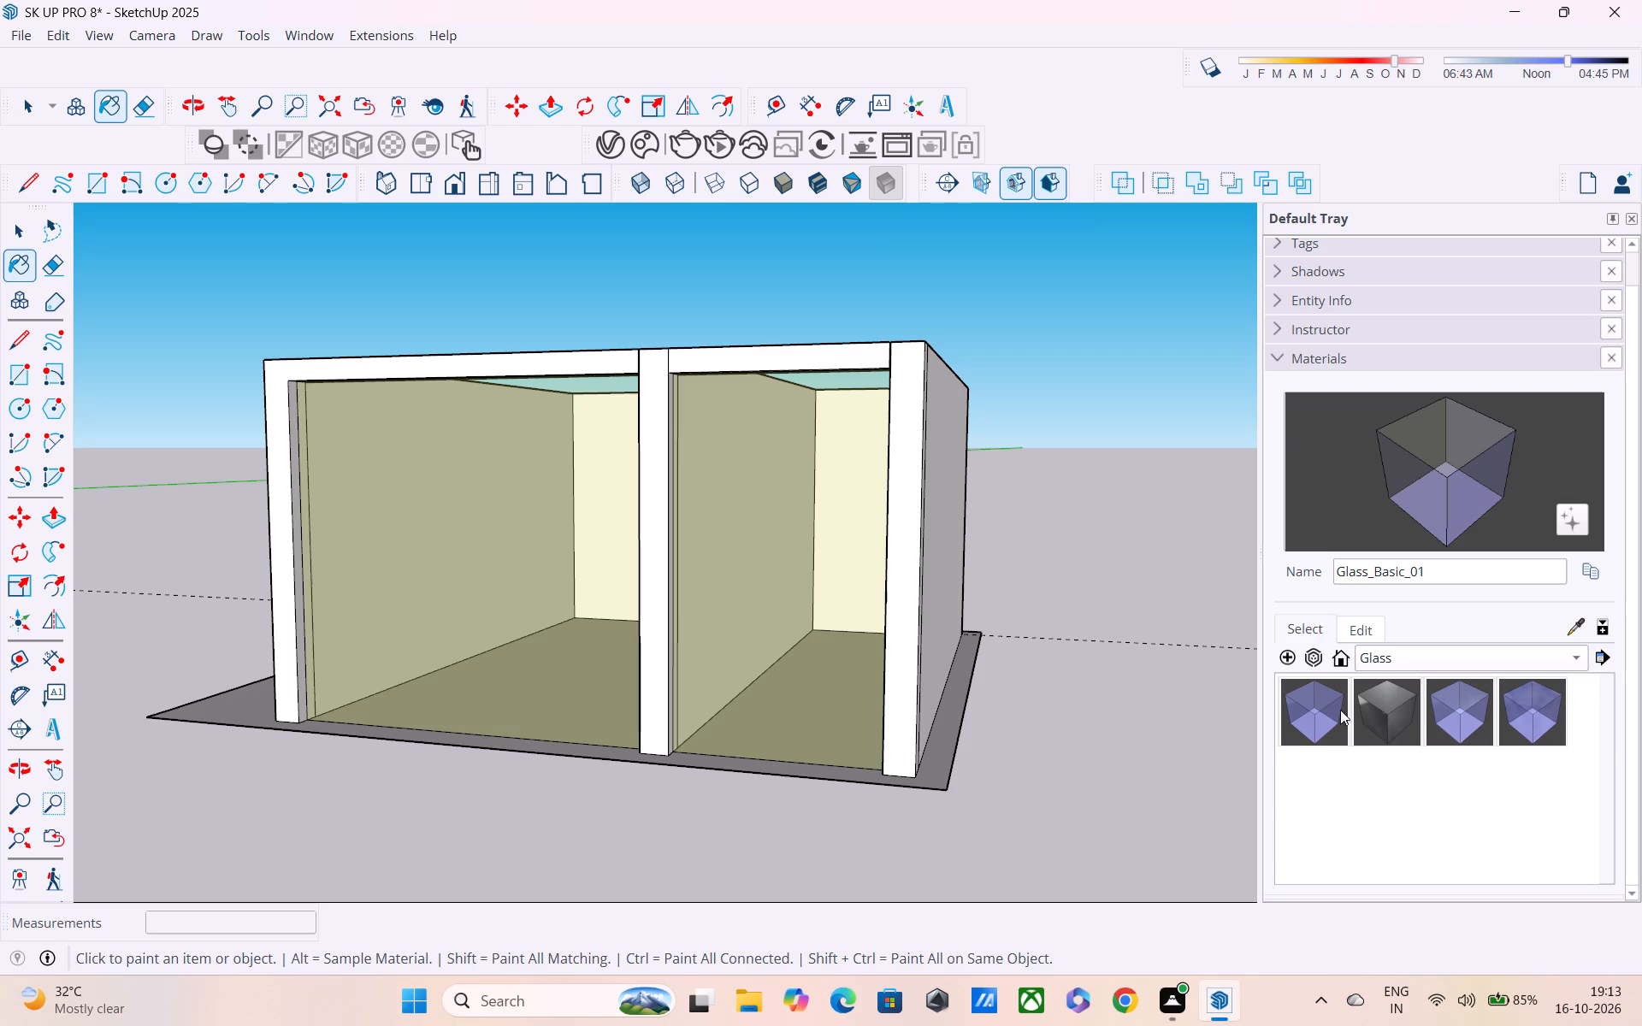
left_click(1330, 703)
left_click(1353, 639)
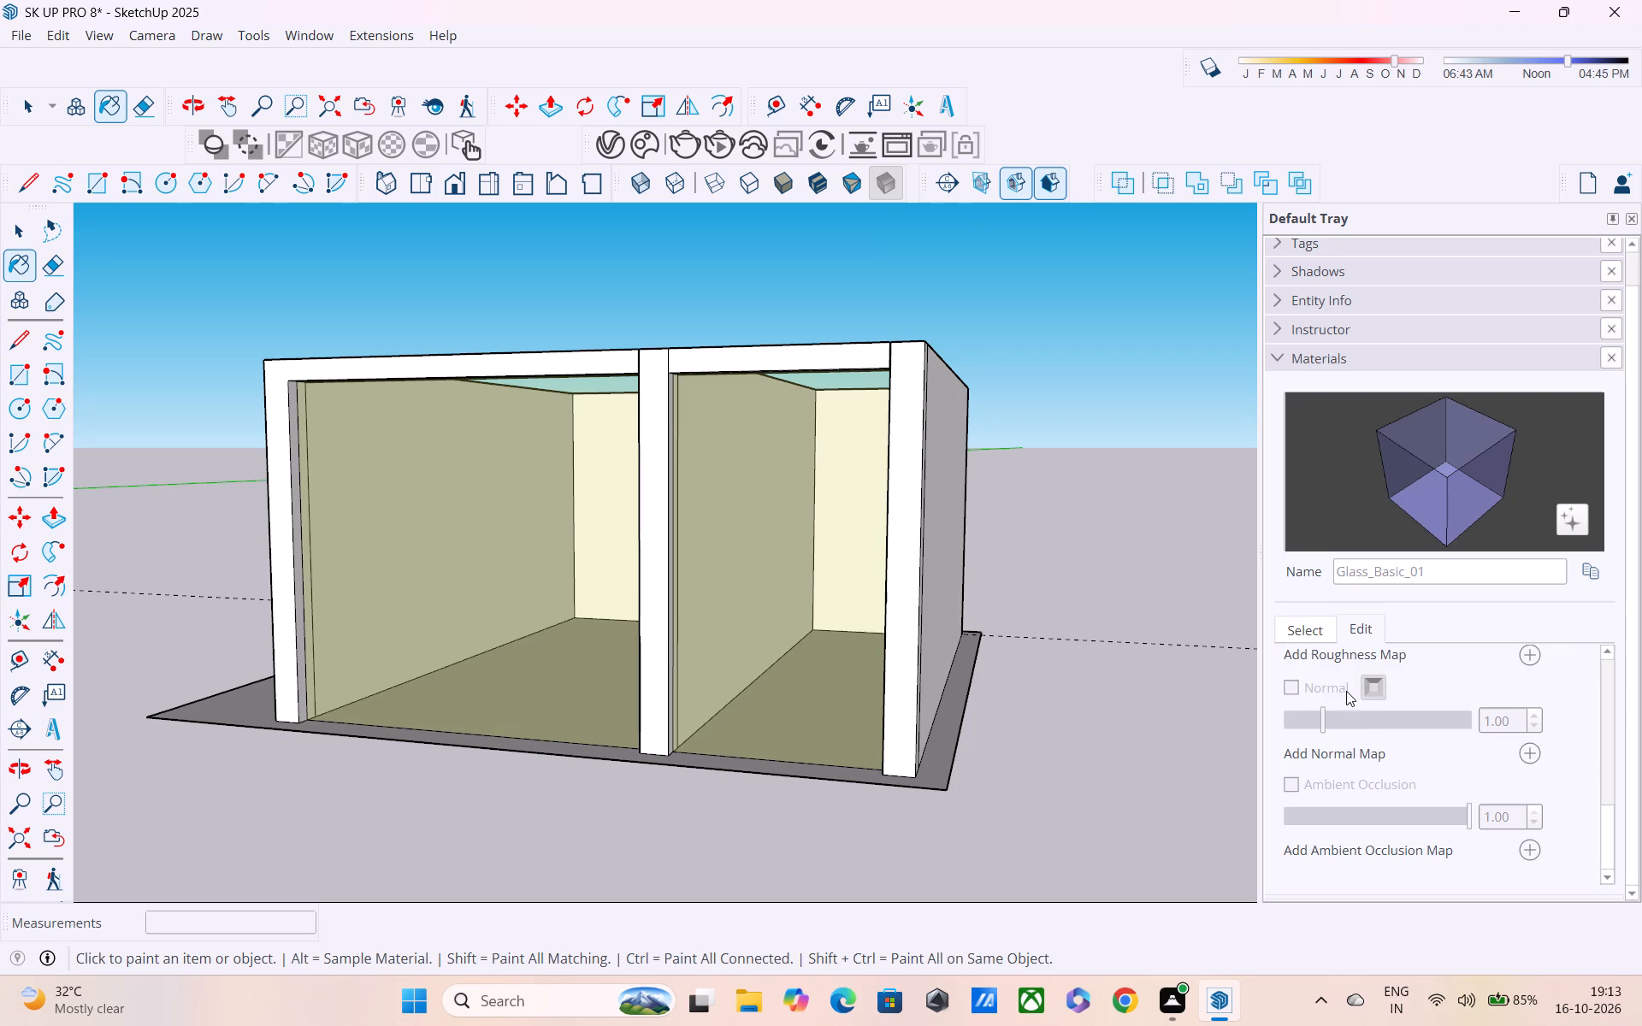
left_click(805, 634)
scroll(1385, 670, "up", 3)
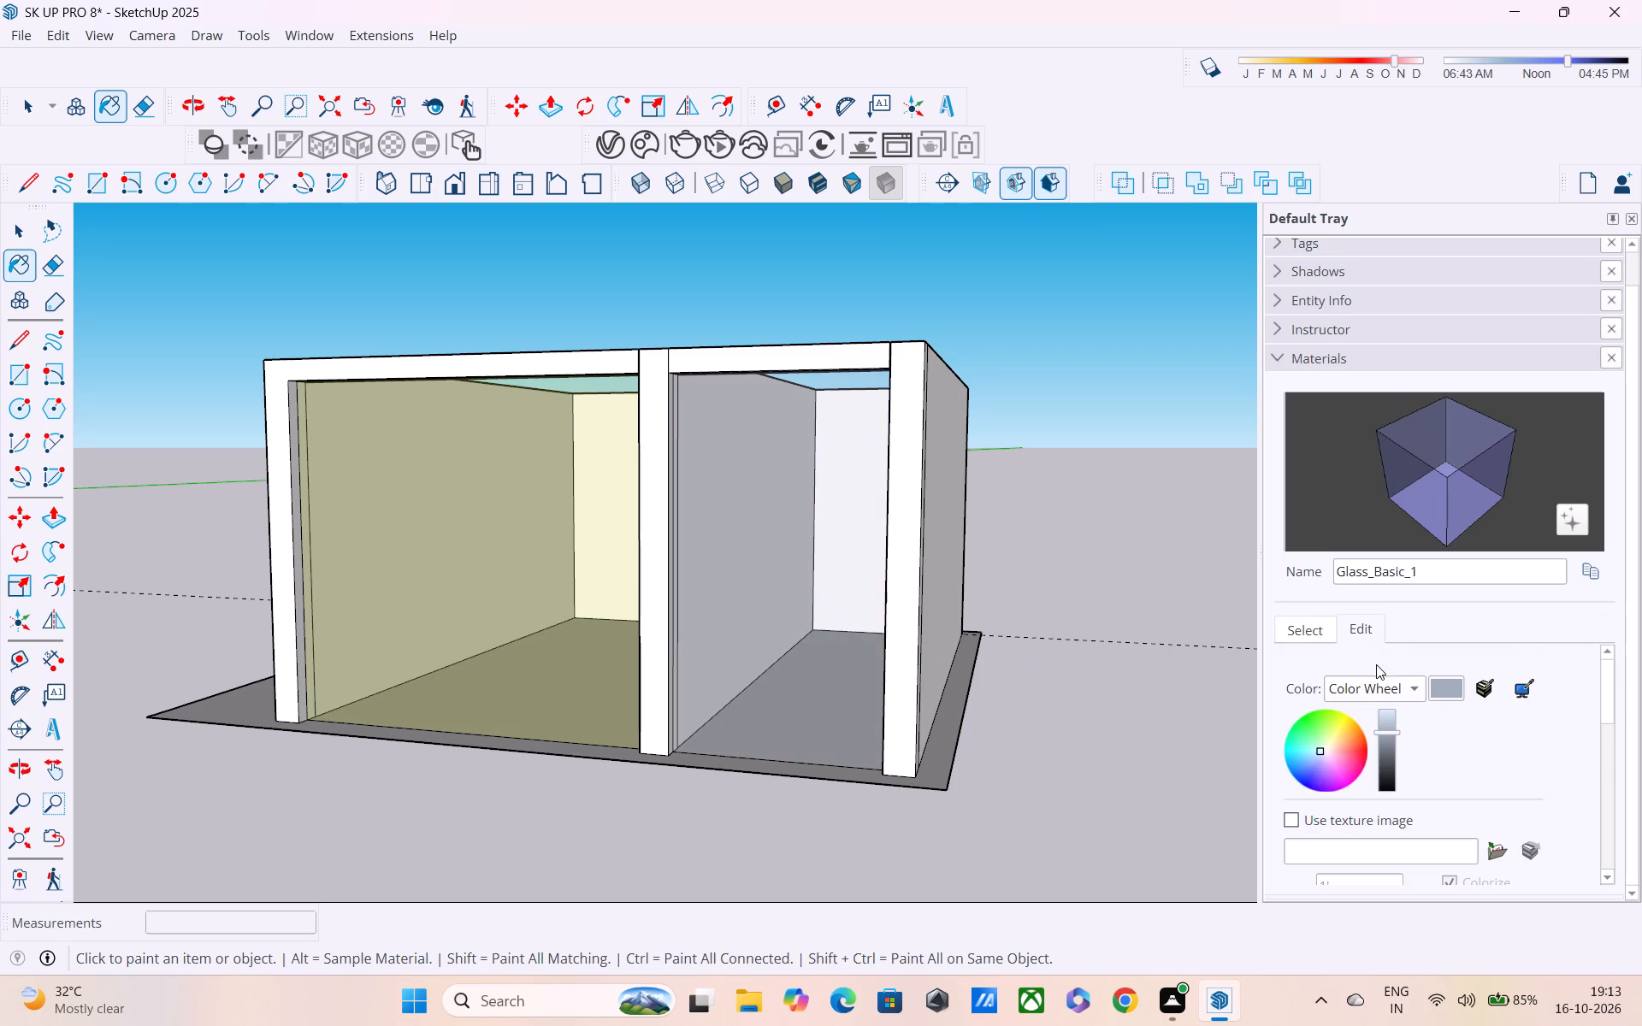
Shift the Glass_Basic_1 colour on the colour wheel from bluish to warm tan and paint both rooms' front glass panels with it.
scroll(1376, 727, "down", 1)
scroll(1376, 727, "up", 1)
left_click_drag(1316, 753, 1338, 740)
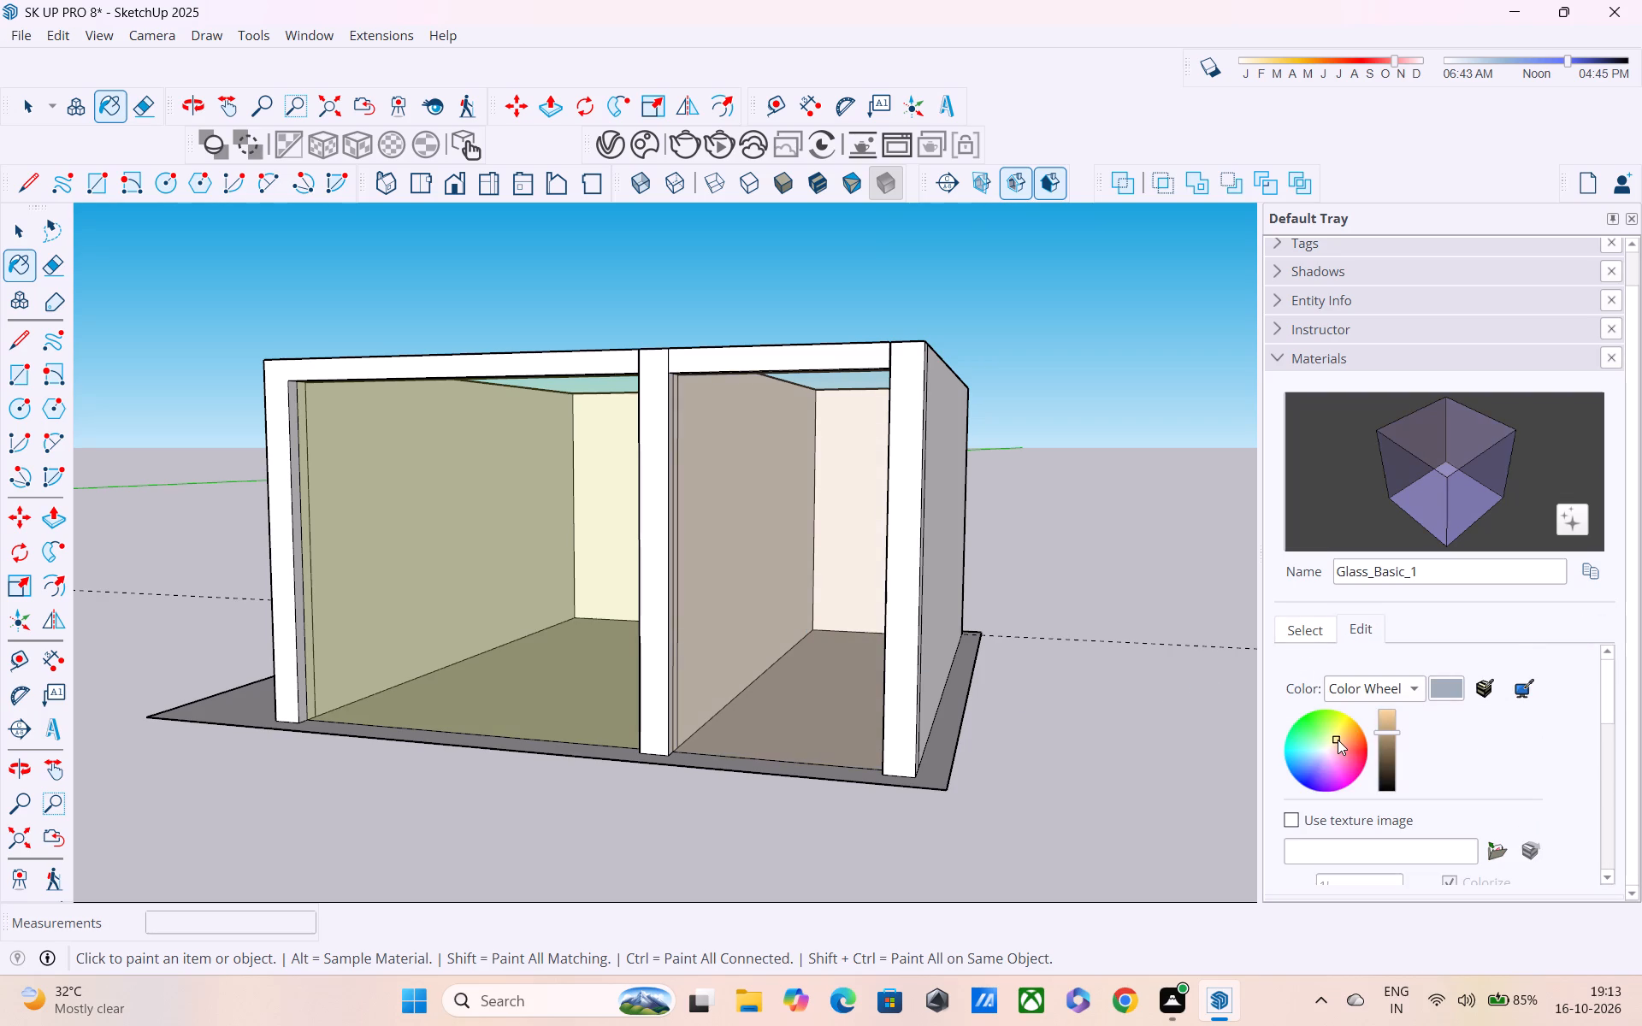
left_click_drag(1338, 740, 1343, 733)
left_click(794, 658)
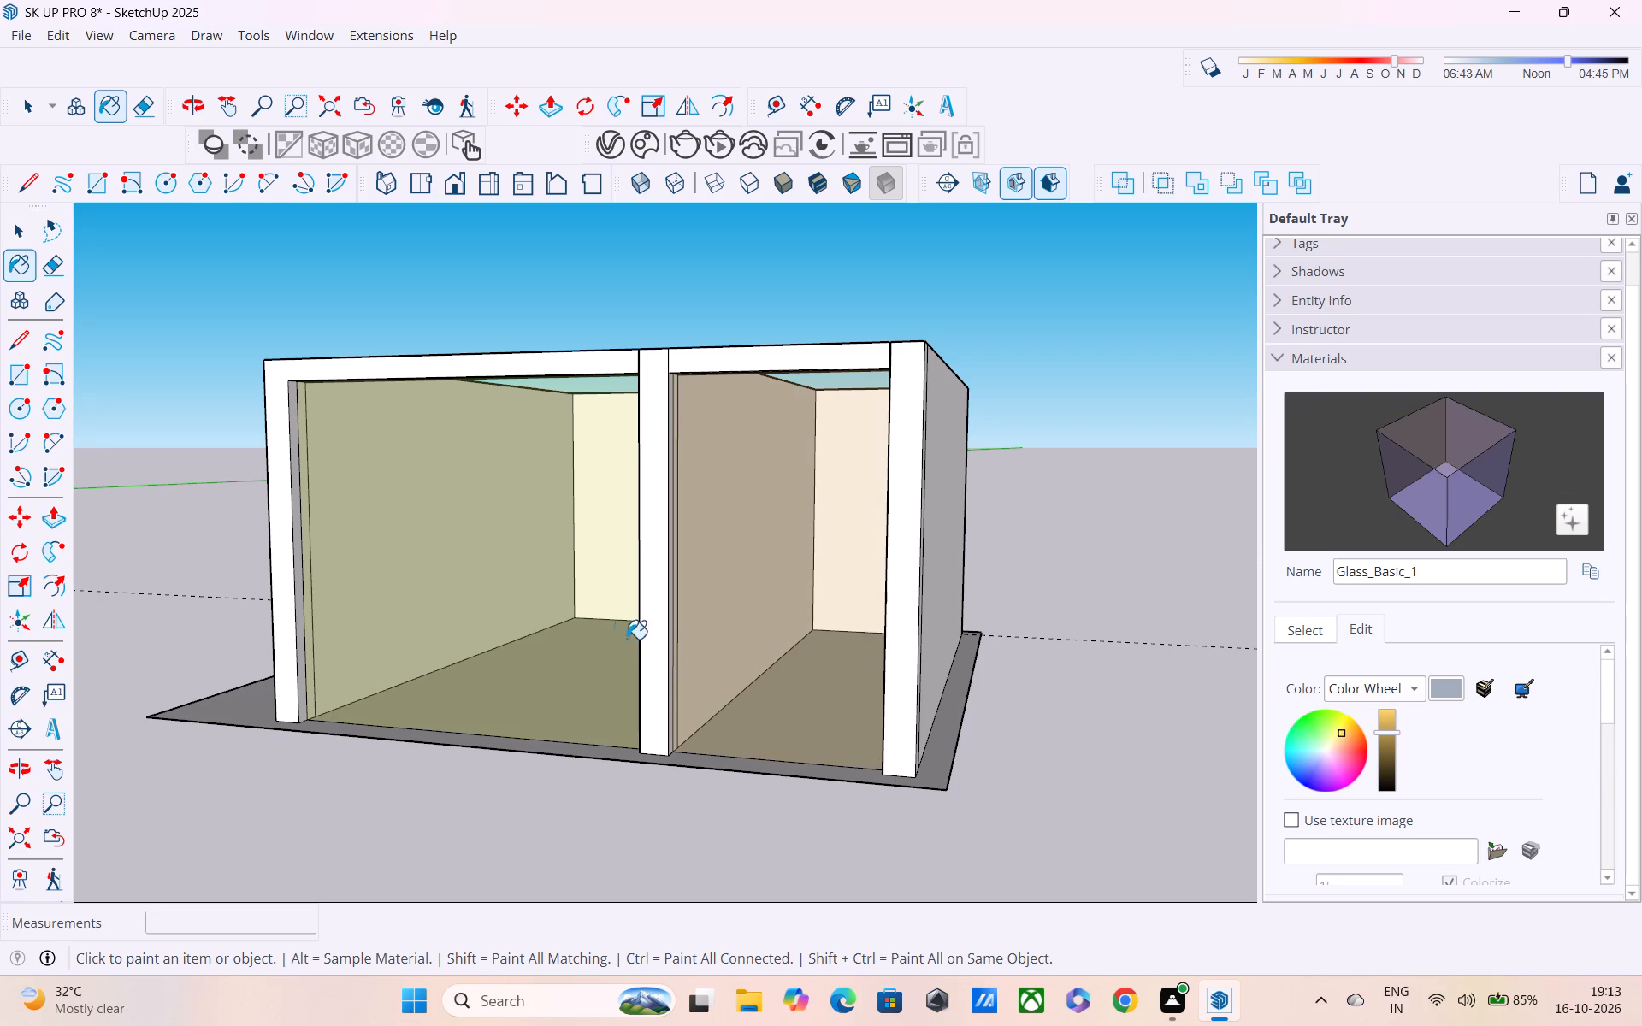
left_click(605, 631)
Raise the brightness of the Glass_Basic_1 colour to its maximum.
scroll(684, 669, "down", 3)
middle_click_drag(725, 687, 864, 653)
scroll(864, 653, "up", 1)
scroll(865, 652, "down", 6)
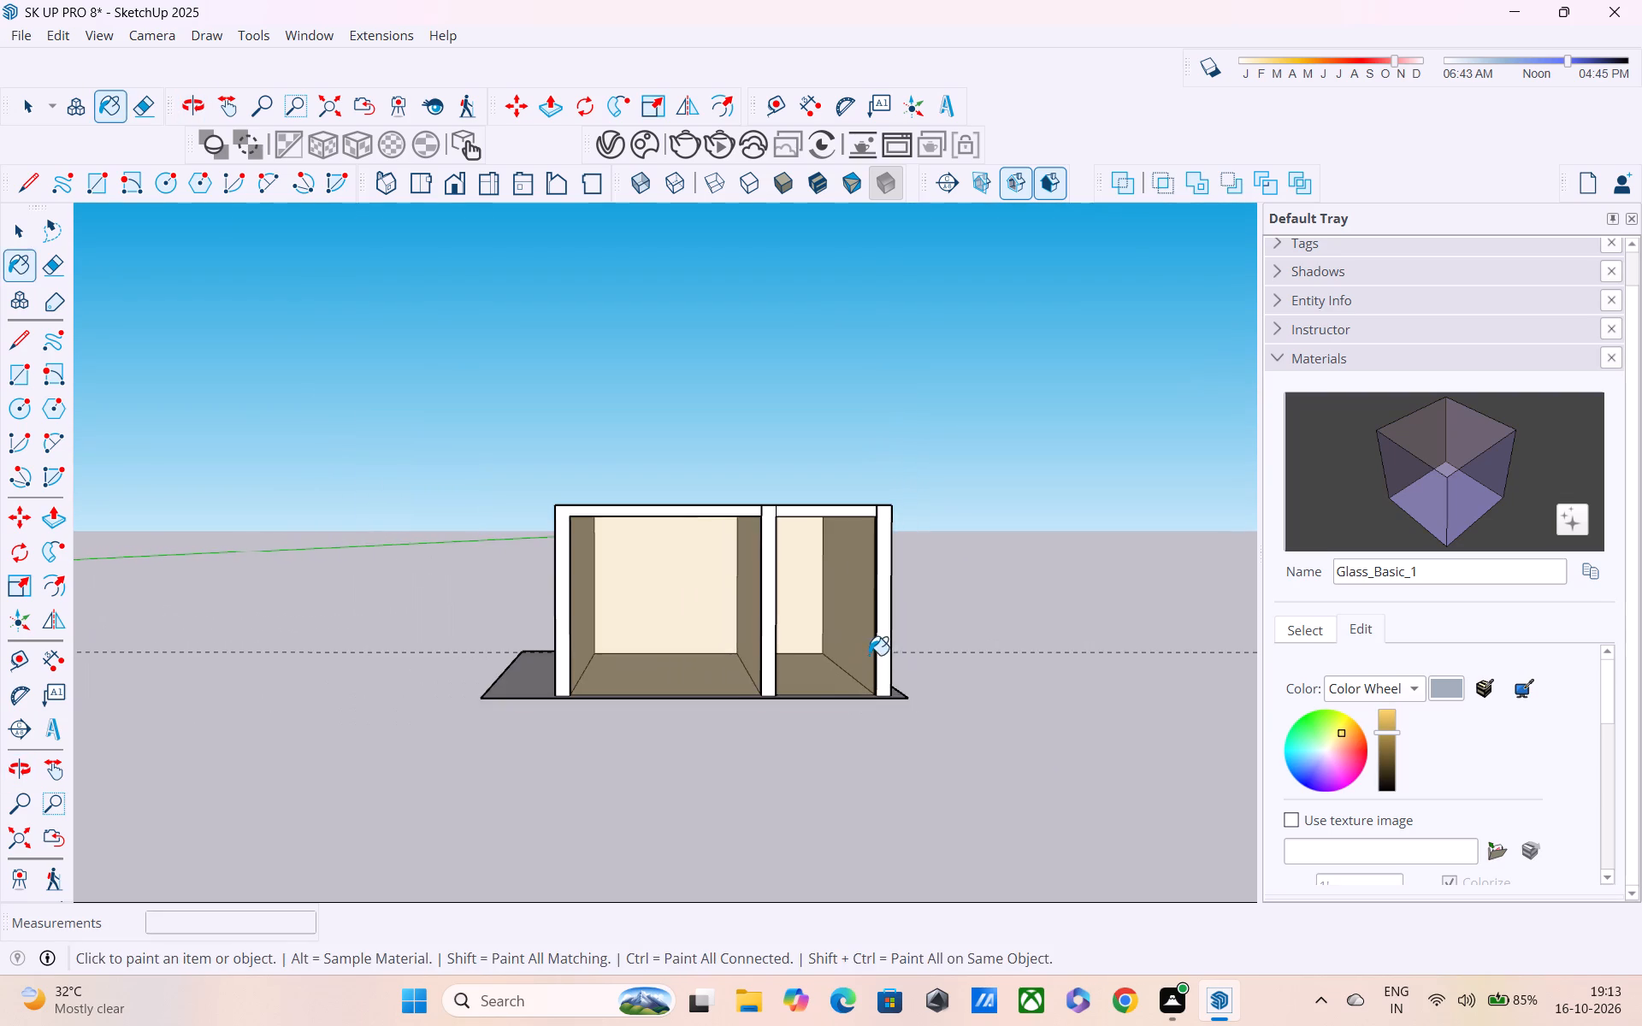
middle_click_drag(891, 690, 841, 685)
scroll(836, 682, "down", 4)
scroll(1375, 741, "up", 3)
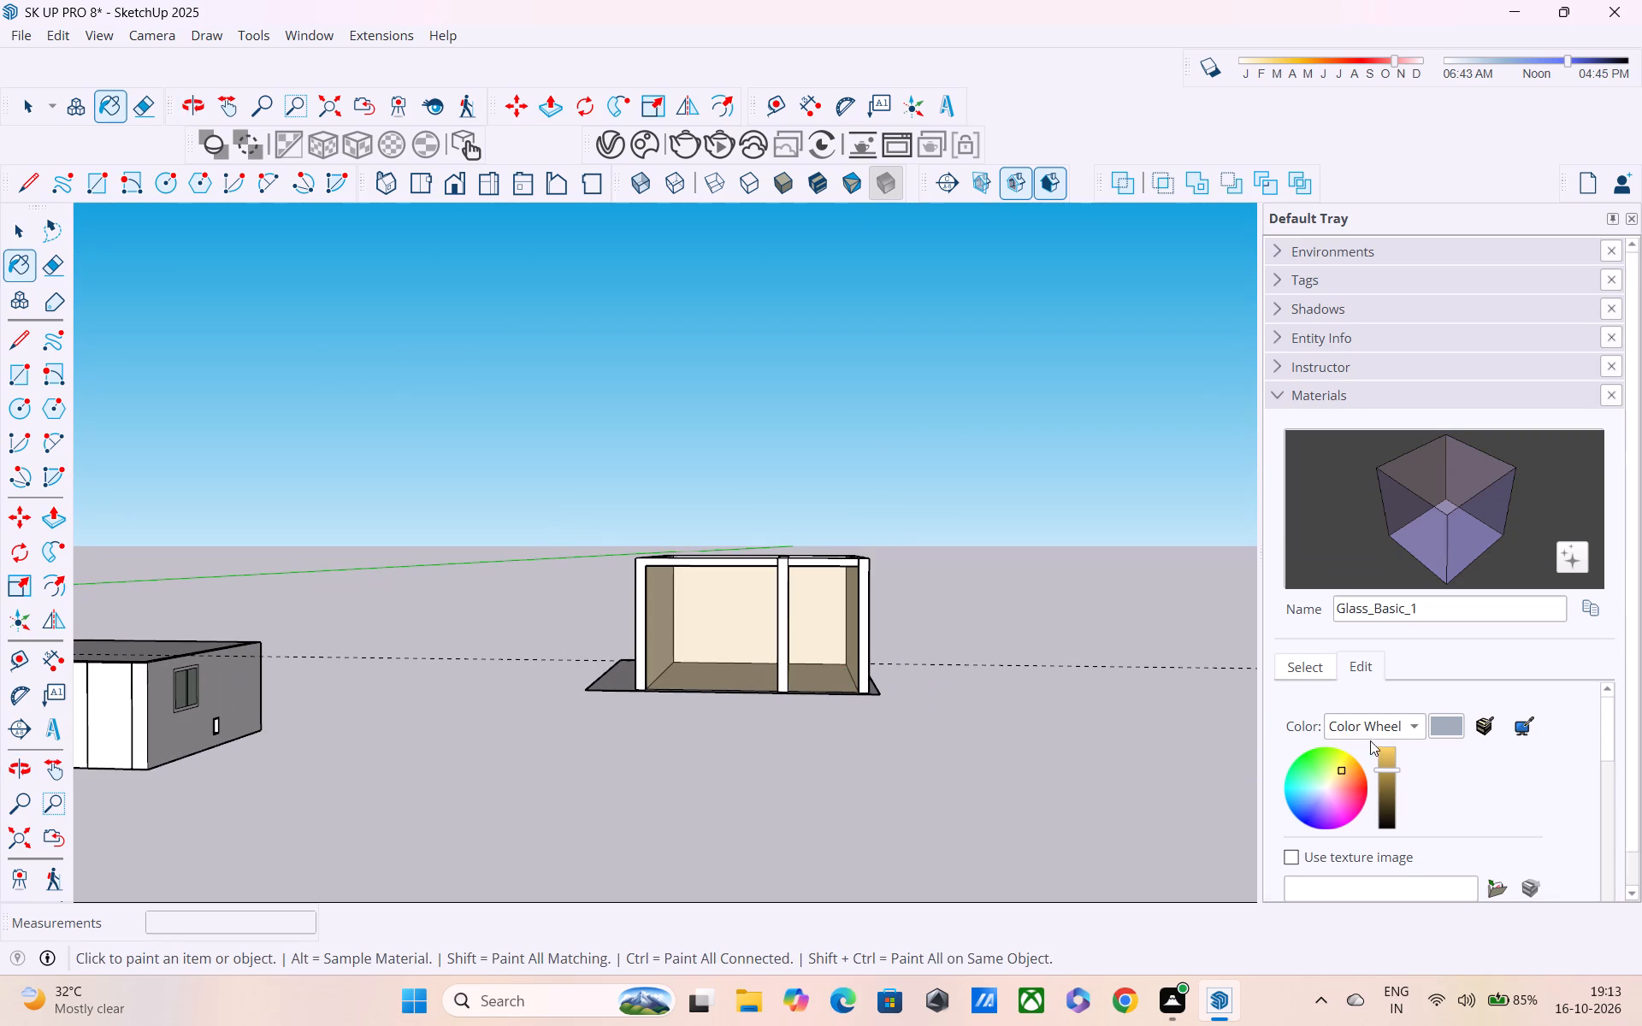
scroll(1370, 740, "up", 2)
left_click_drag(1381, 765, 1382, 765)
left_click_drag(1382, 765, 1384, 748)
Fine-tune the Glass_Basic_1 hue through orange and yellow tints, settling on a soft, pale tan.
middle_click_drag(868, 751, 667, 764)
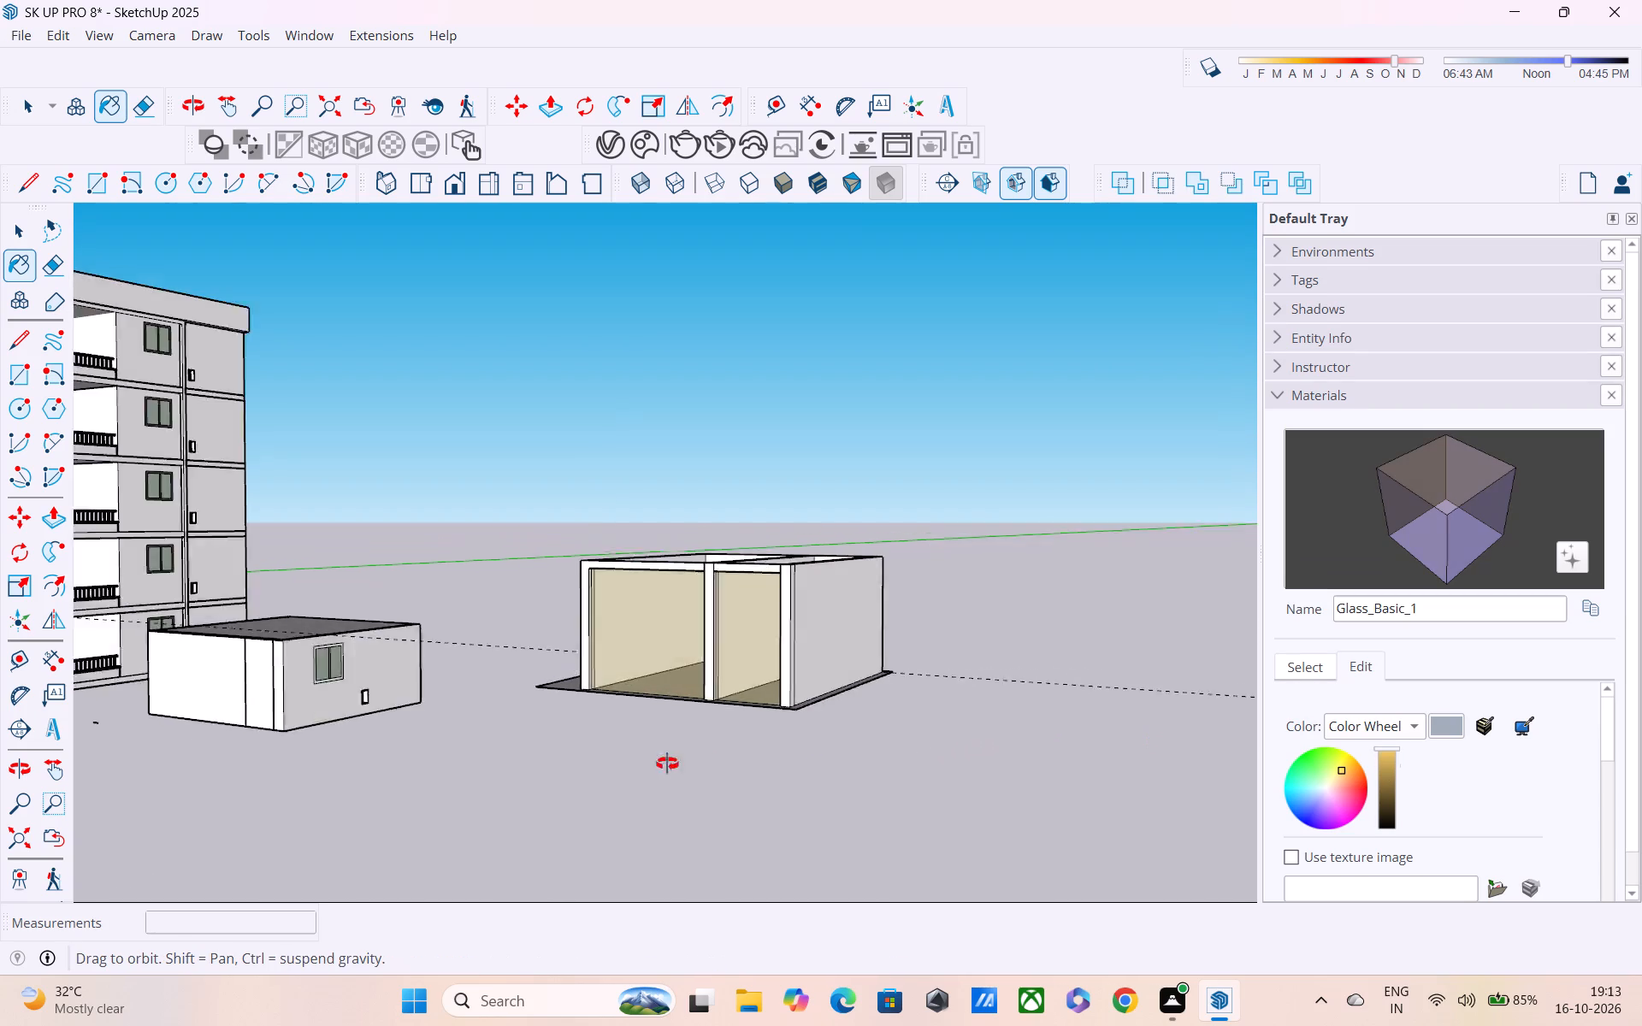
middle_click_drag(667, 764, 536, 822)
scroll(536, 822, "down", 3)
middle_click_drag(537, 823, 652, 813)
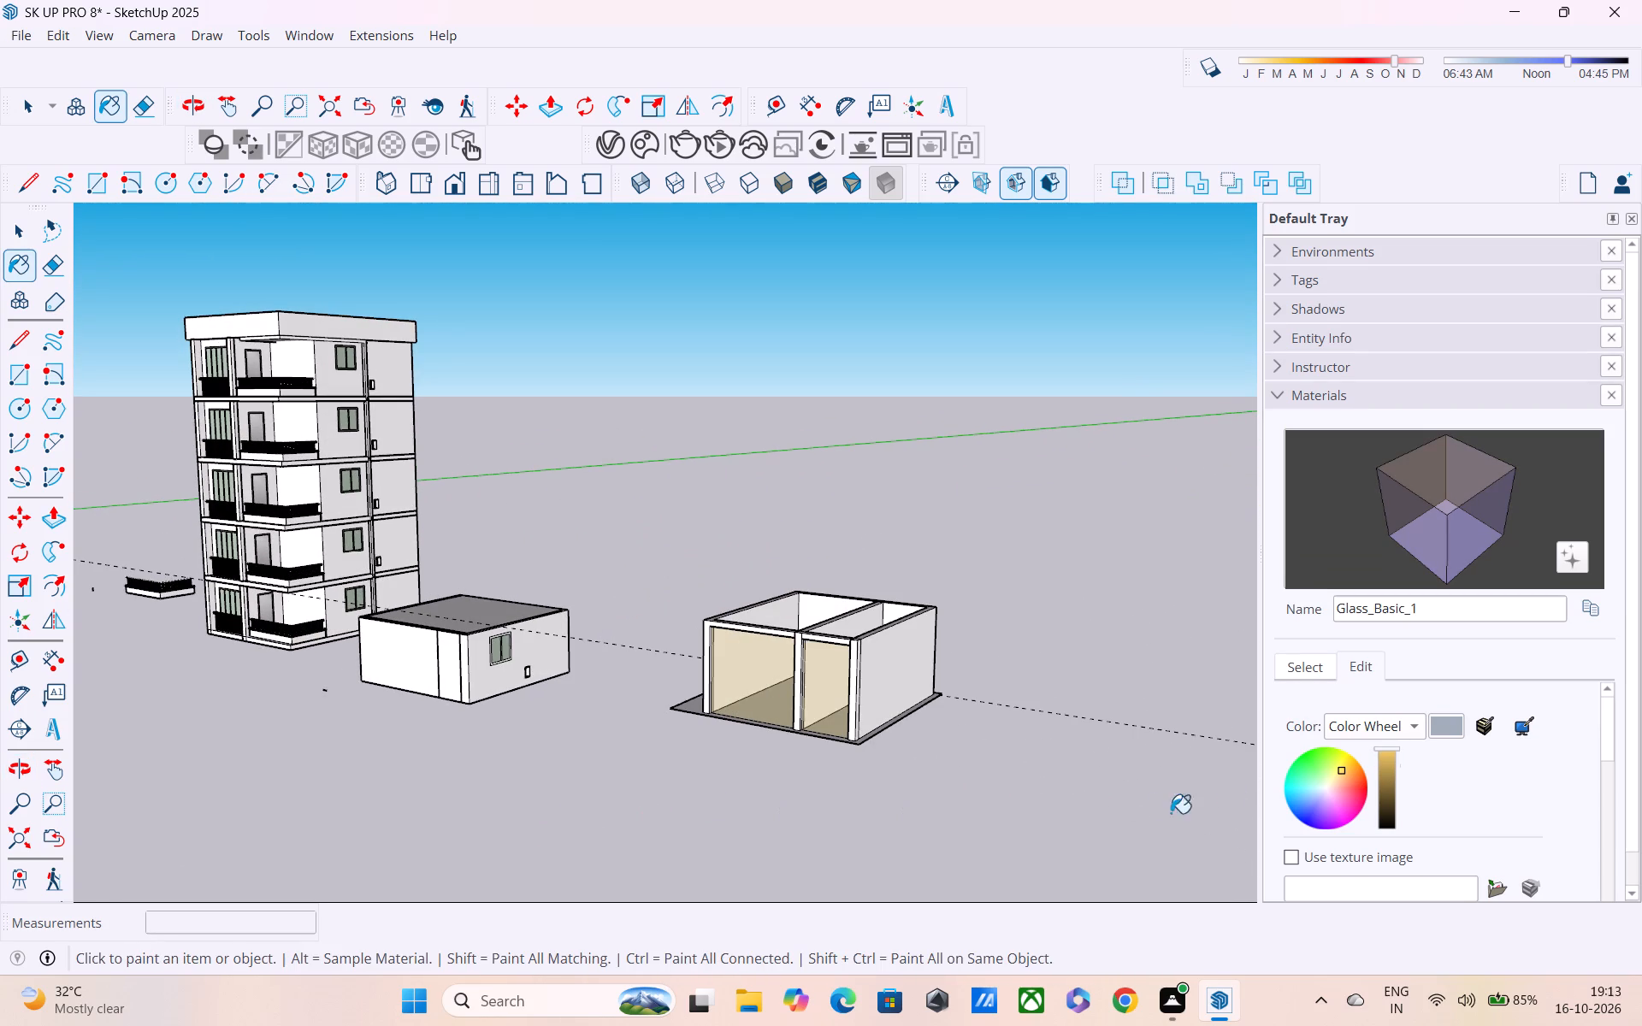
scroll(1356, 776, "up", 1)
left_click_drag(1338, 771, 1361, 772)
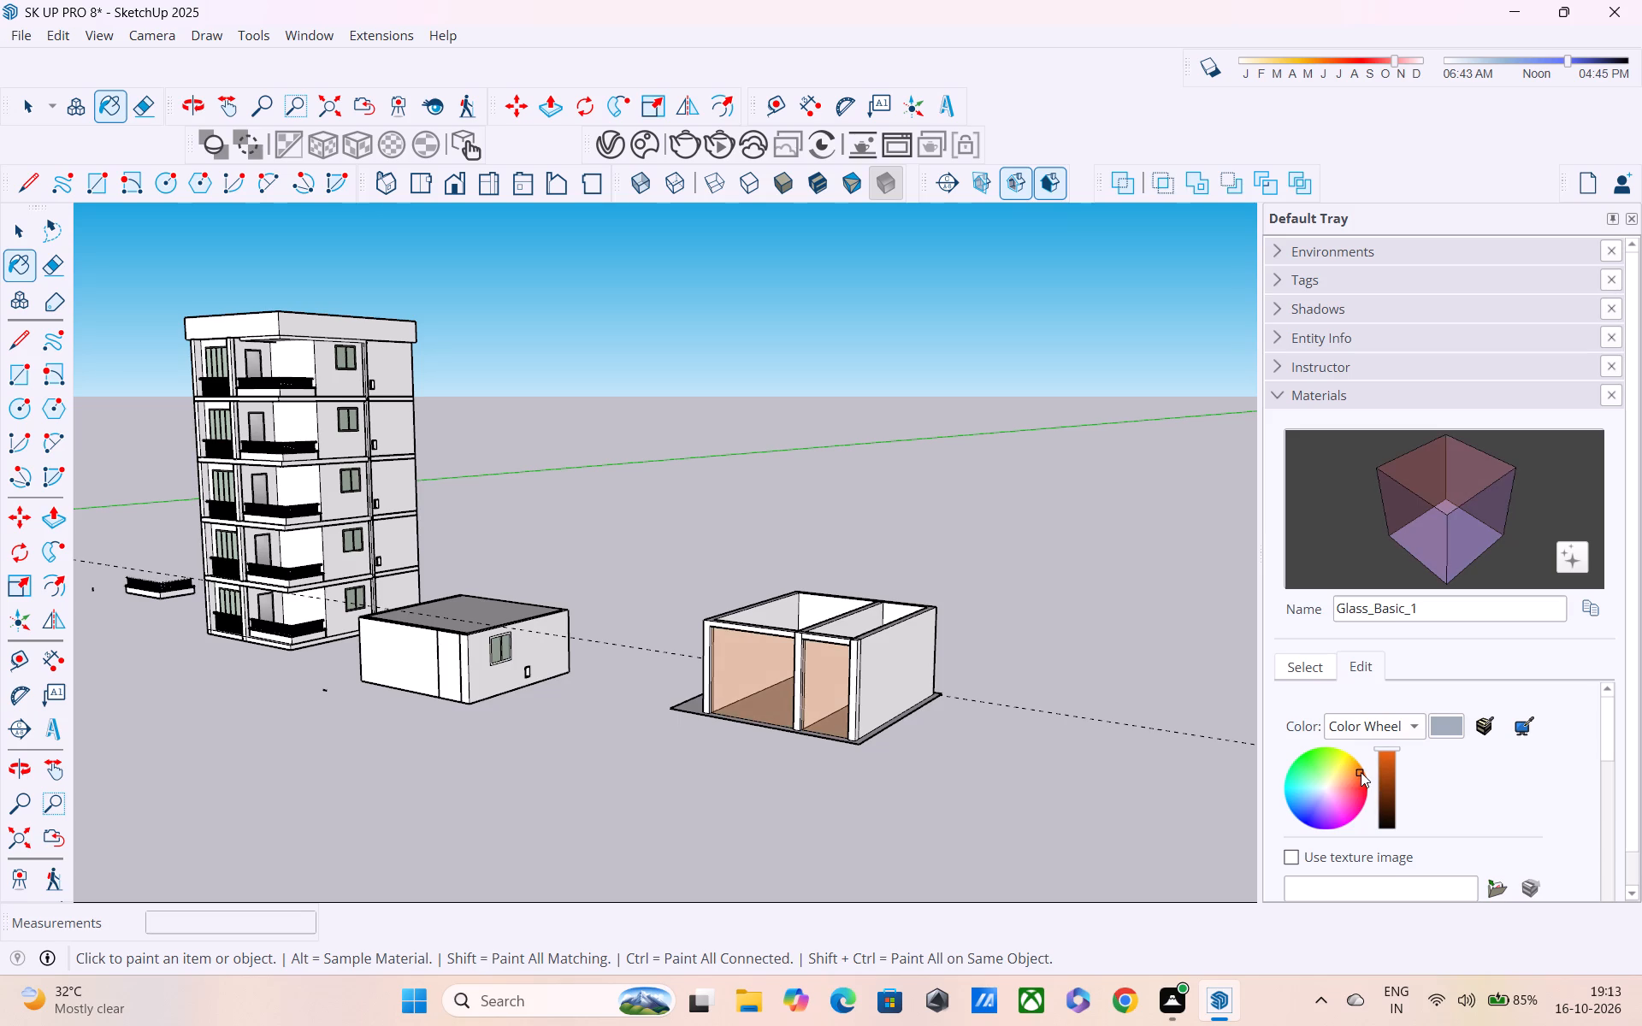
left_click_drag(1361, 772, 1348, 767)
left_click_drag(1348, 767, 1342, 766)
left_click_drag(1342, 766, 1348, 774)
scroll(849, 781, "up", 2)
middle_click_drag(729, 763, 729, 677)
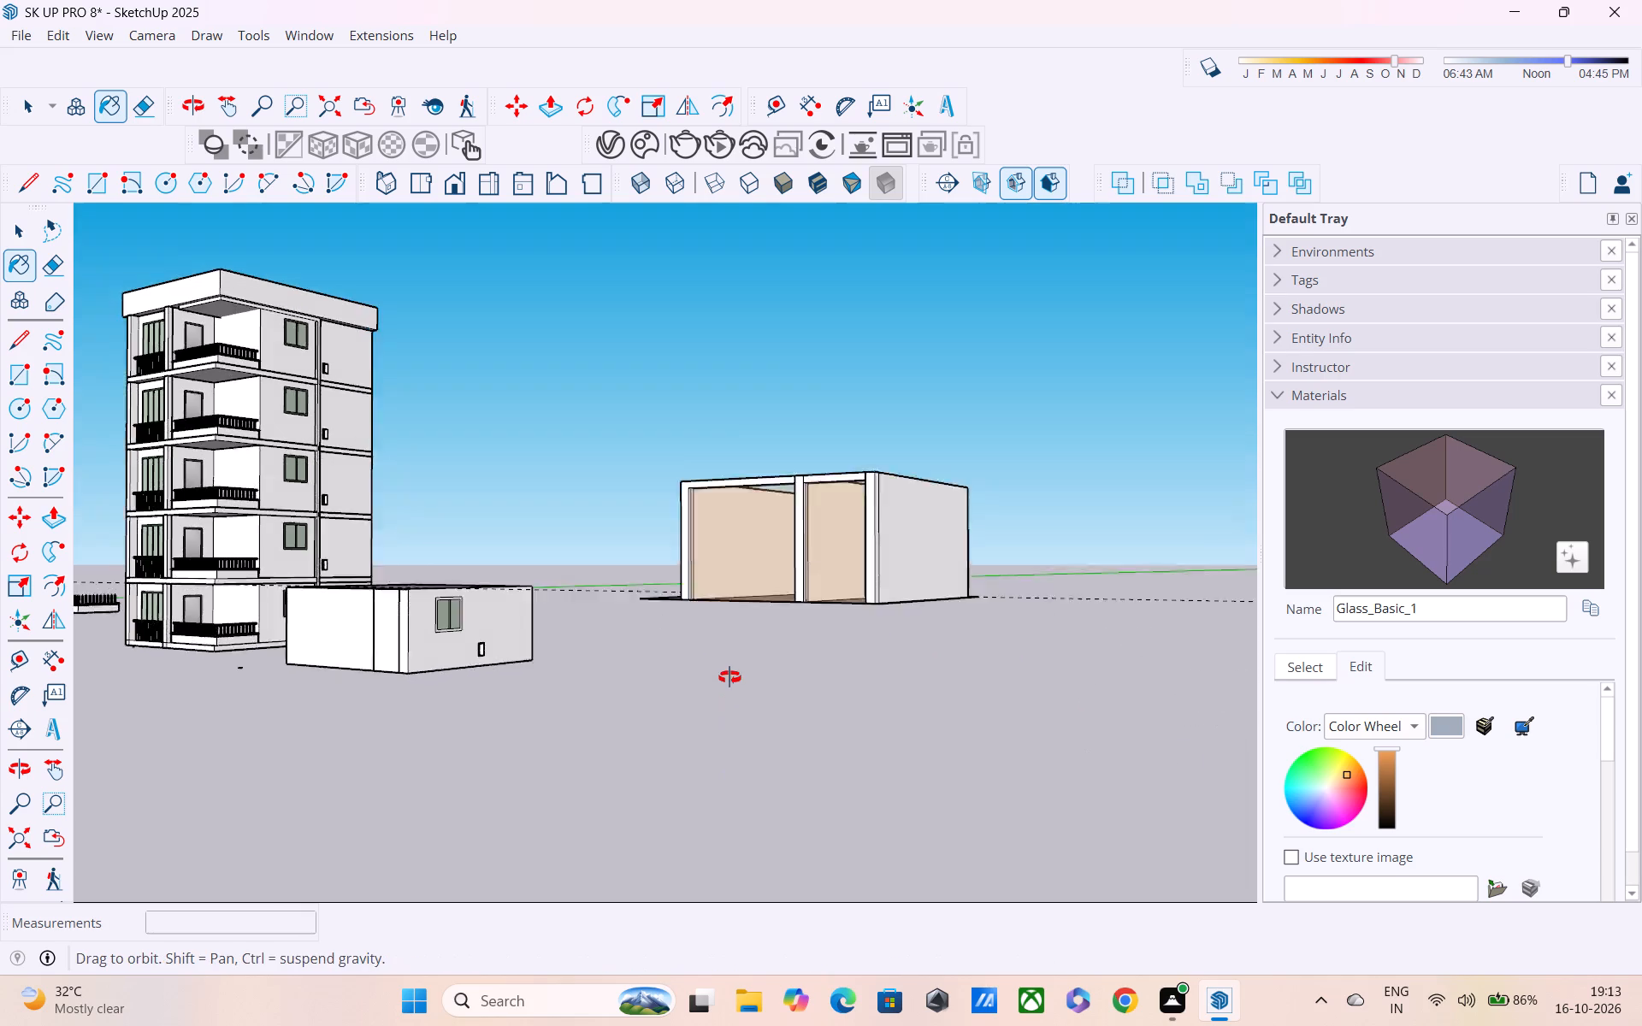
middle_click_drag(729, 677, 712, 663)
left_click(1385, 750)
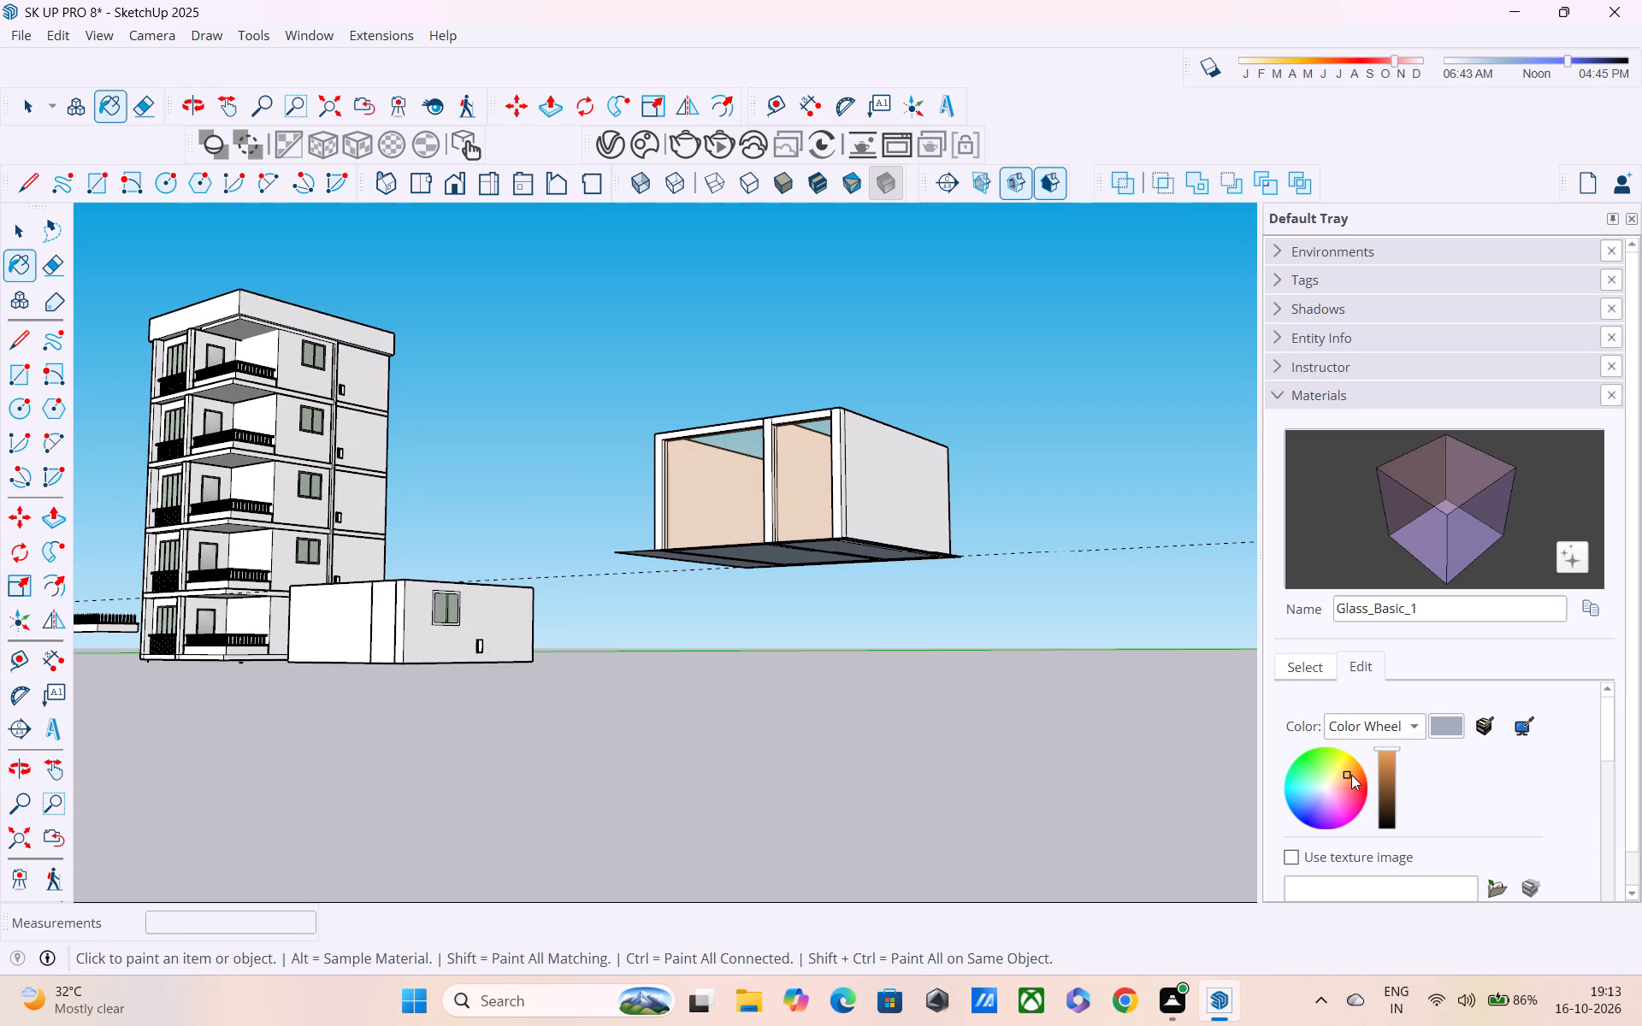
left_click_drag(1351, 775, 1344, 769)
left_click_drag(1344, 769, 1341, 775)
Examine the tan-tinted glass fronts of the two-room structure together with the apartment building from several angles.
middle_click_drag(978, 770, 1012, 884)
scroll(926, 790, "up", 1)
scroll(926, 790, "down", 4)
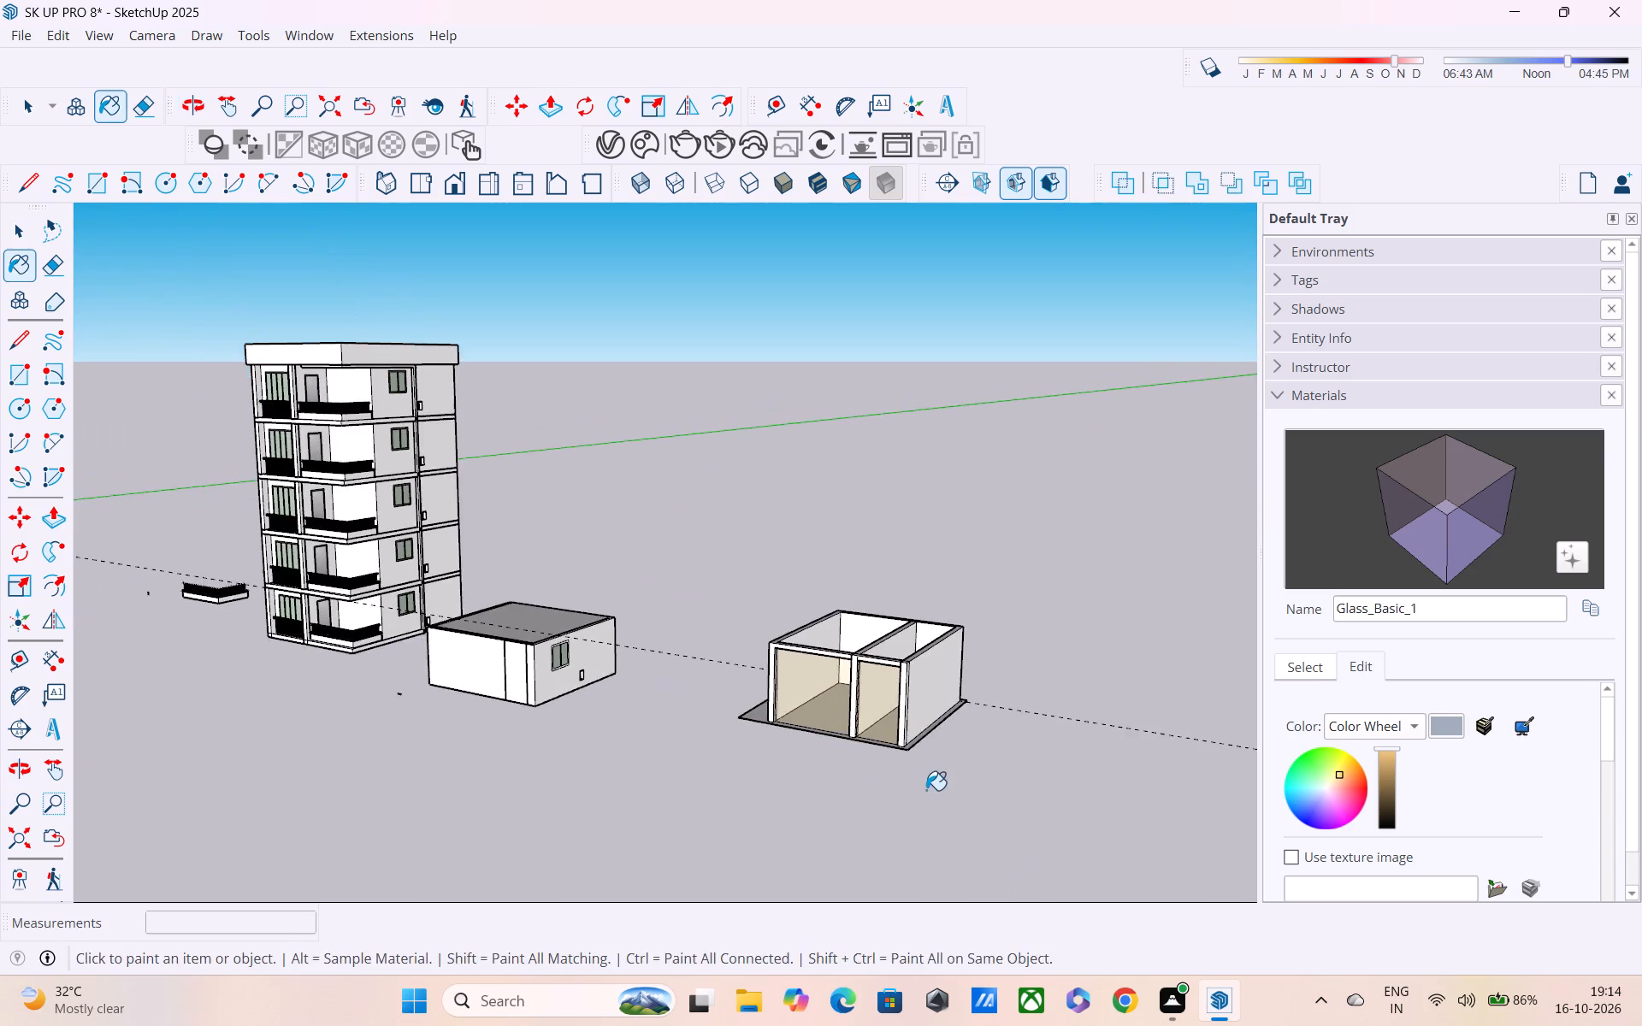
scroll(926, 790, "down", 1)
middle_click_drag(912, 797, 854, 755)
scroll(854, 755, "up", 1)
scroll(854, 755, "down", 2)
middle_click_drag(862, 764, 906, 821)
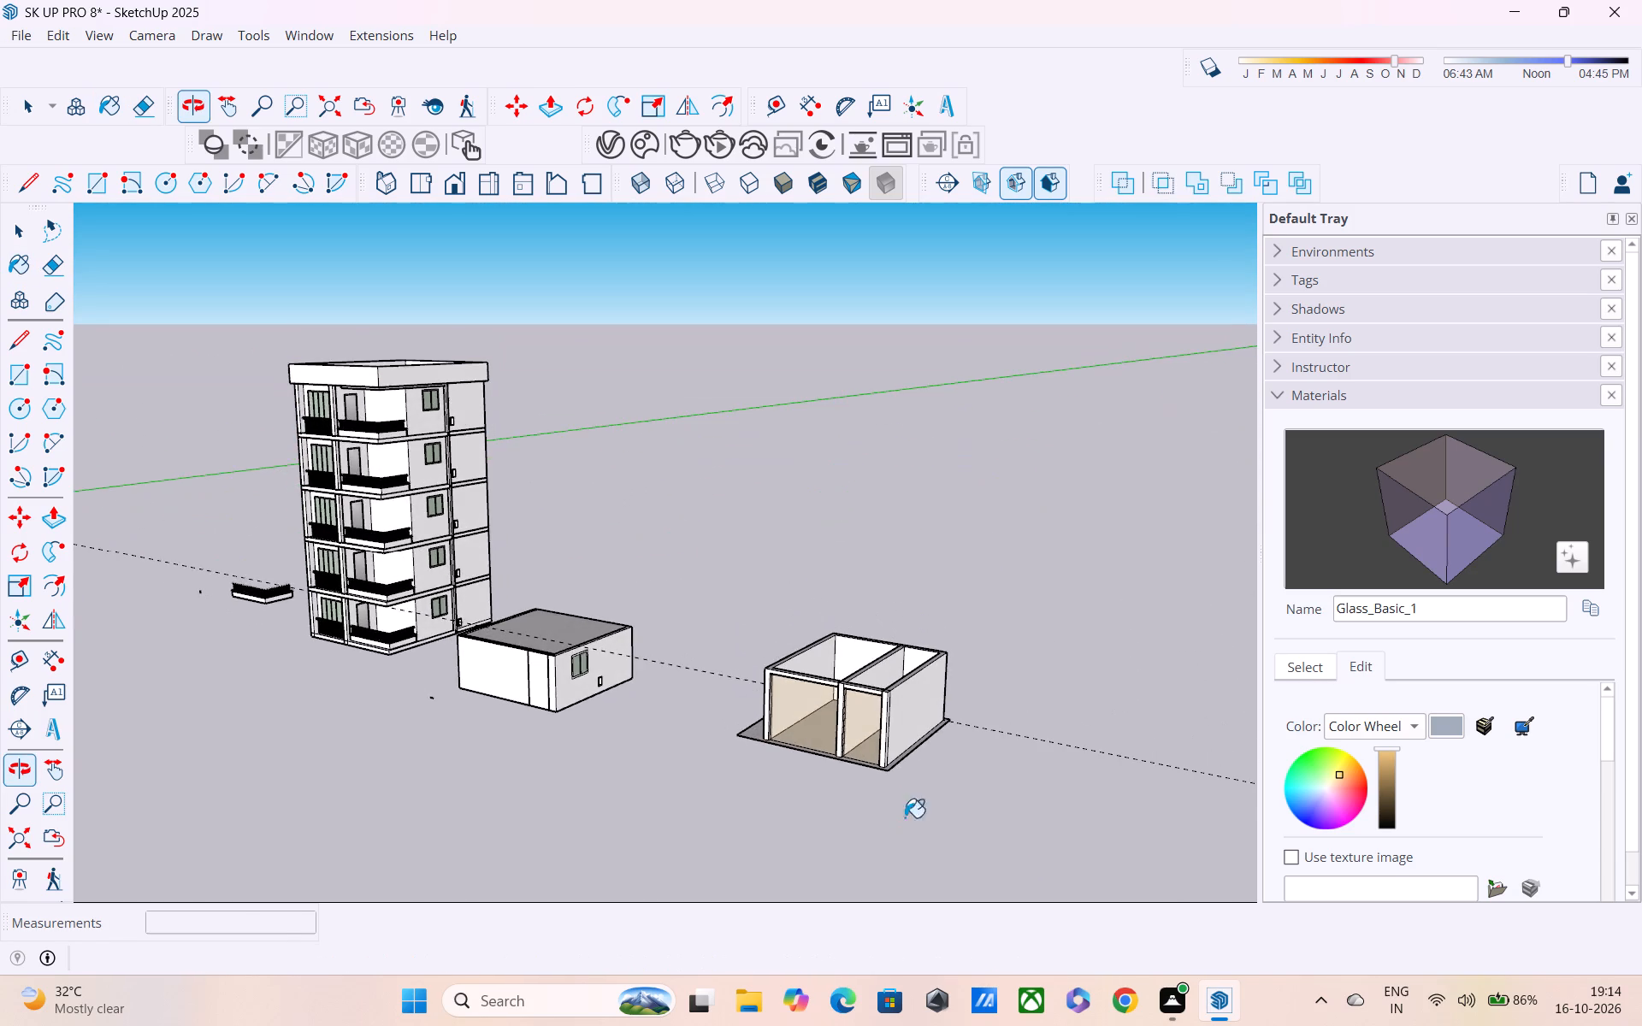
scroll(884, 787, "down", 3)
middle_click_drag(883, 786, 941, 787)
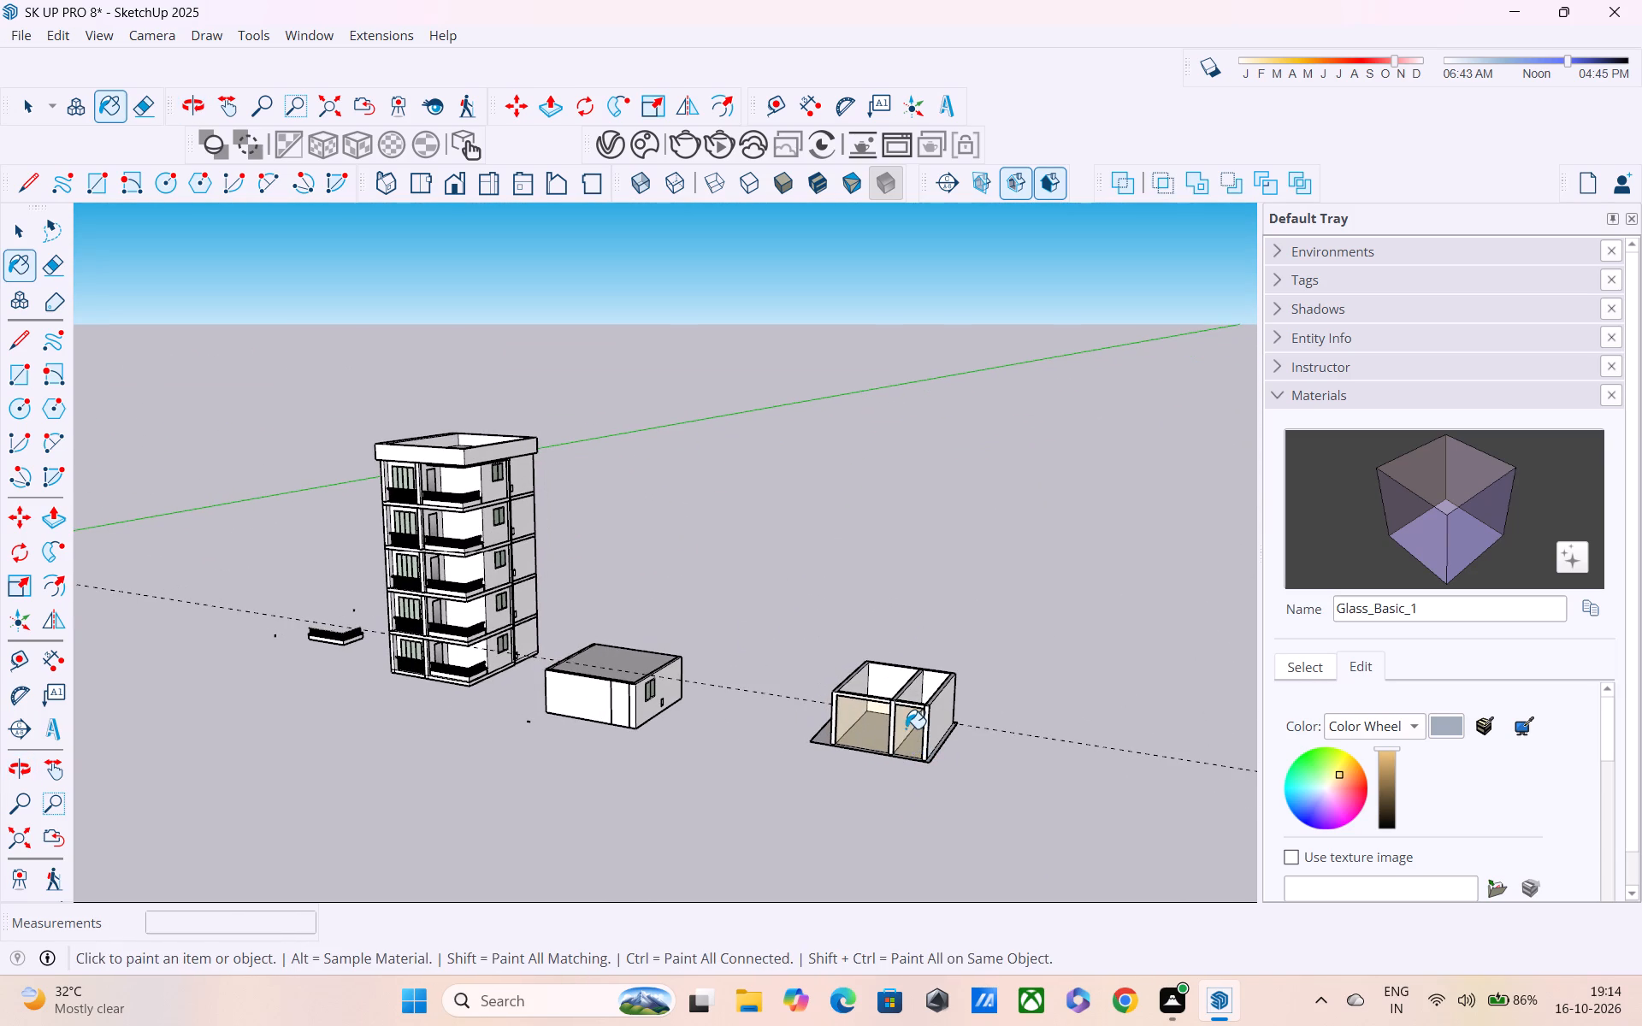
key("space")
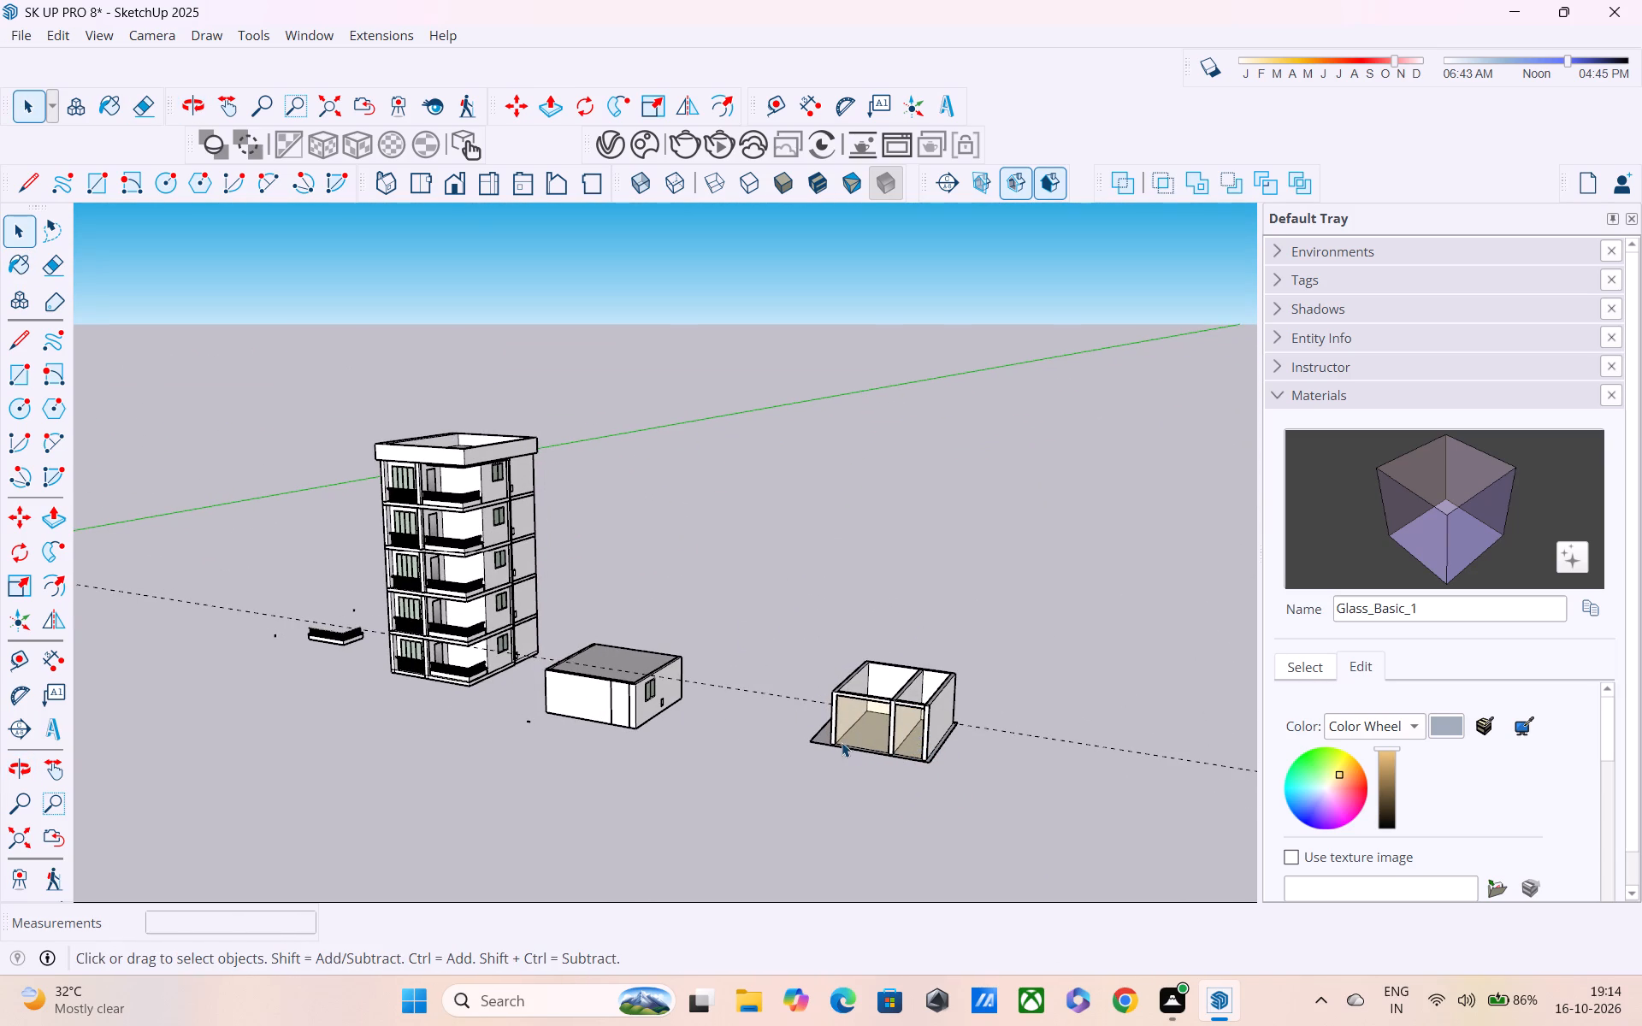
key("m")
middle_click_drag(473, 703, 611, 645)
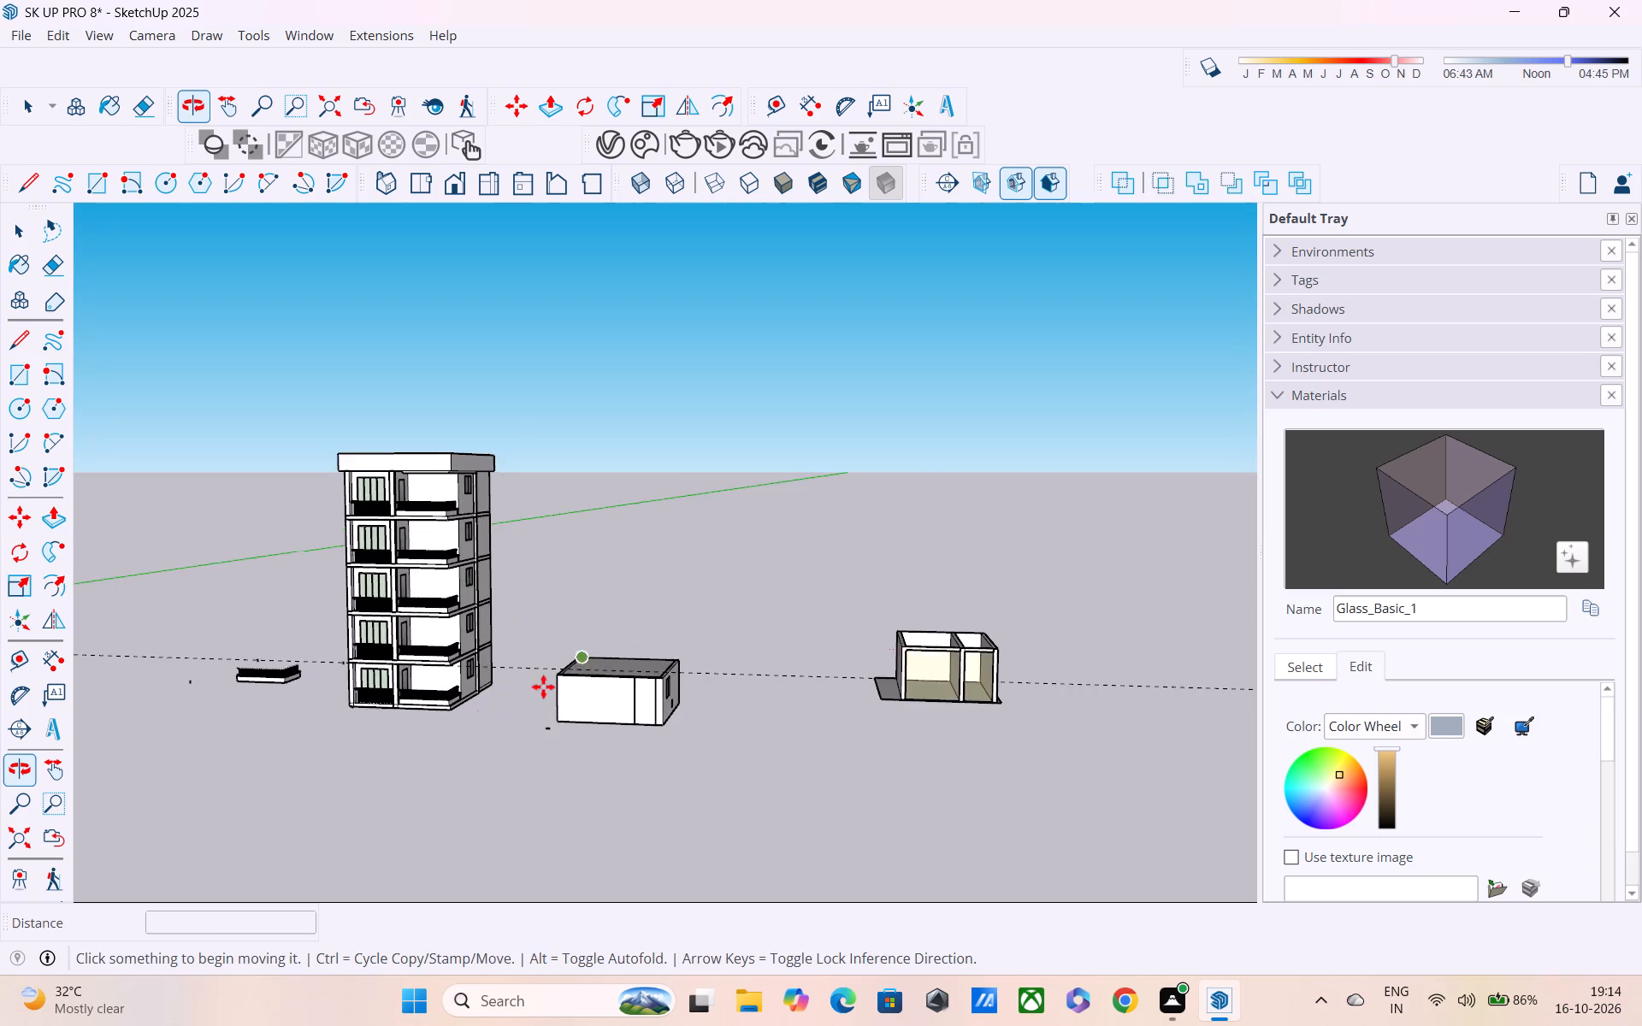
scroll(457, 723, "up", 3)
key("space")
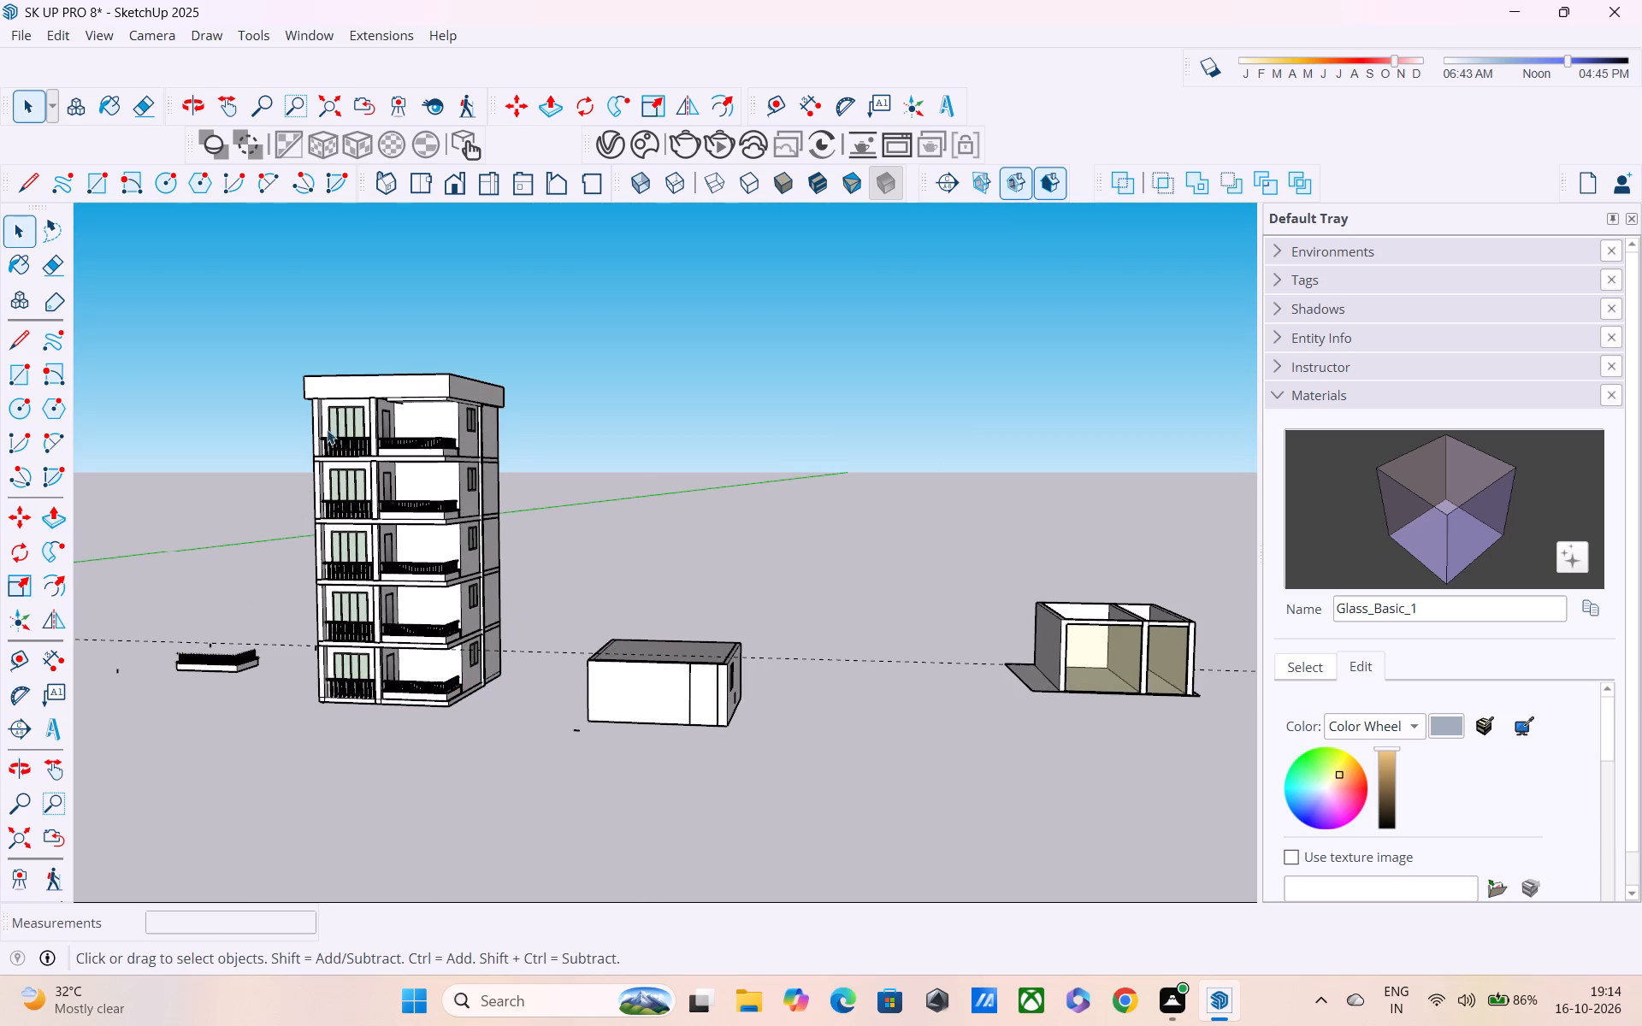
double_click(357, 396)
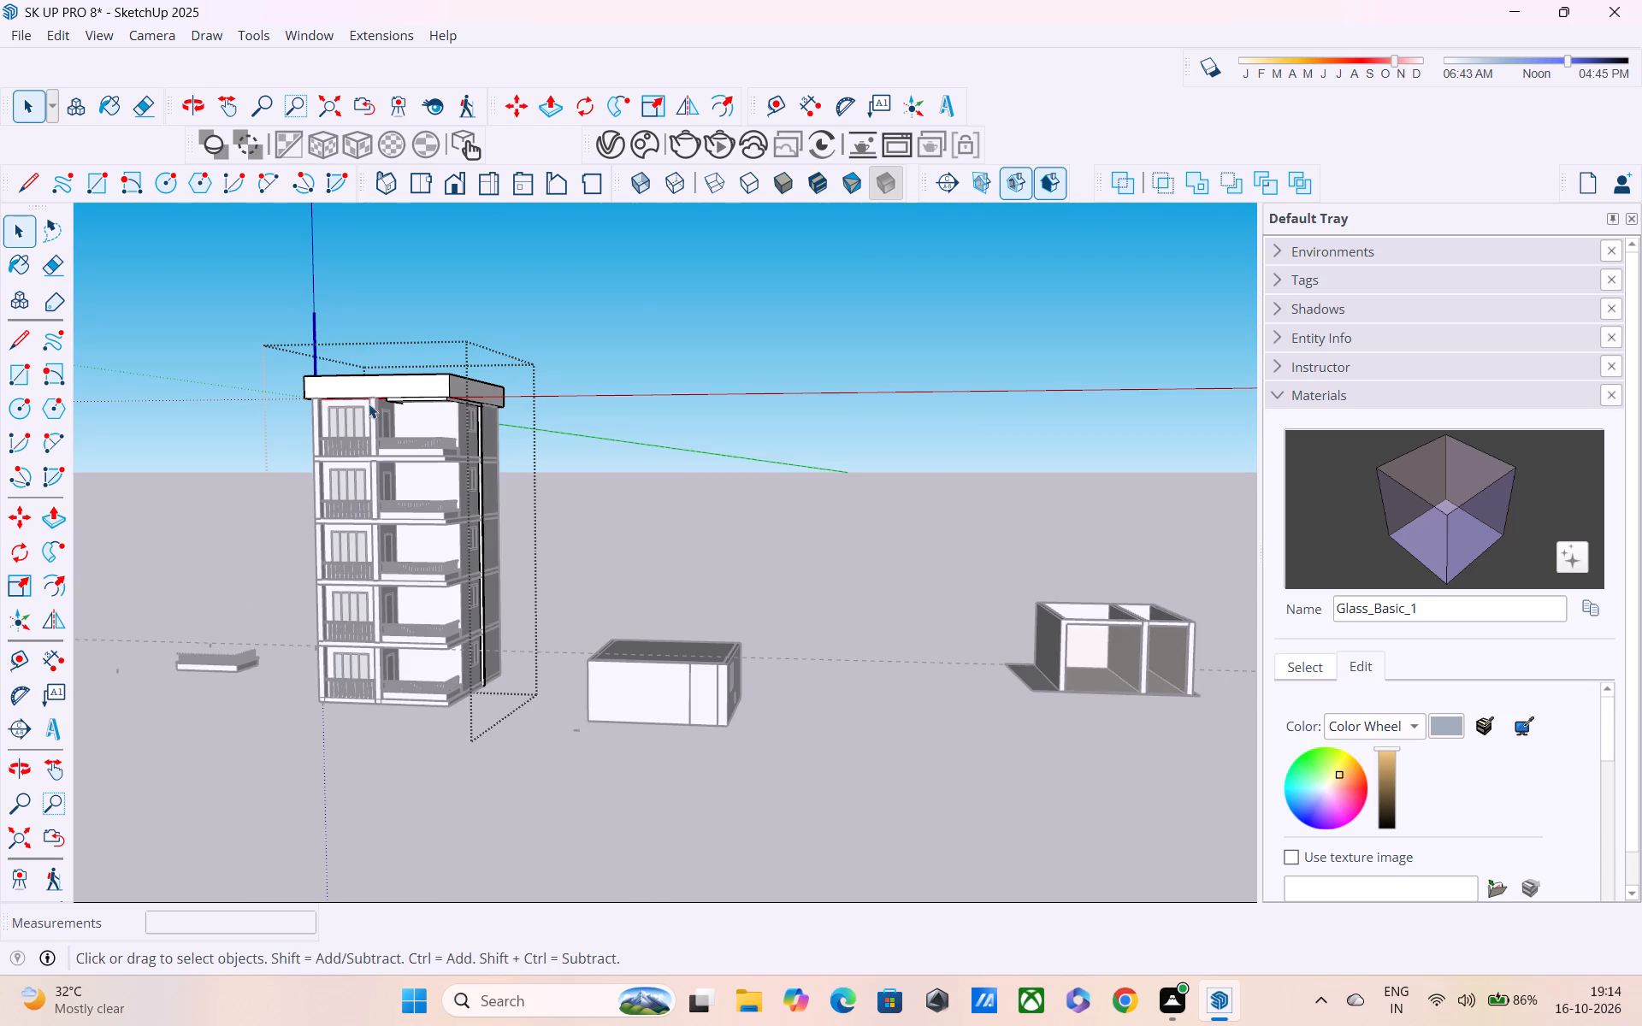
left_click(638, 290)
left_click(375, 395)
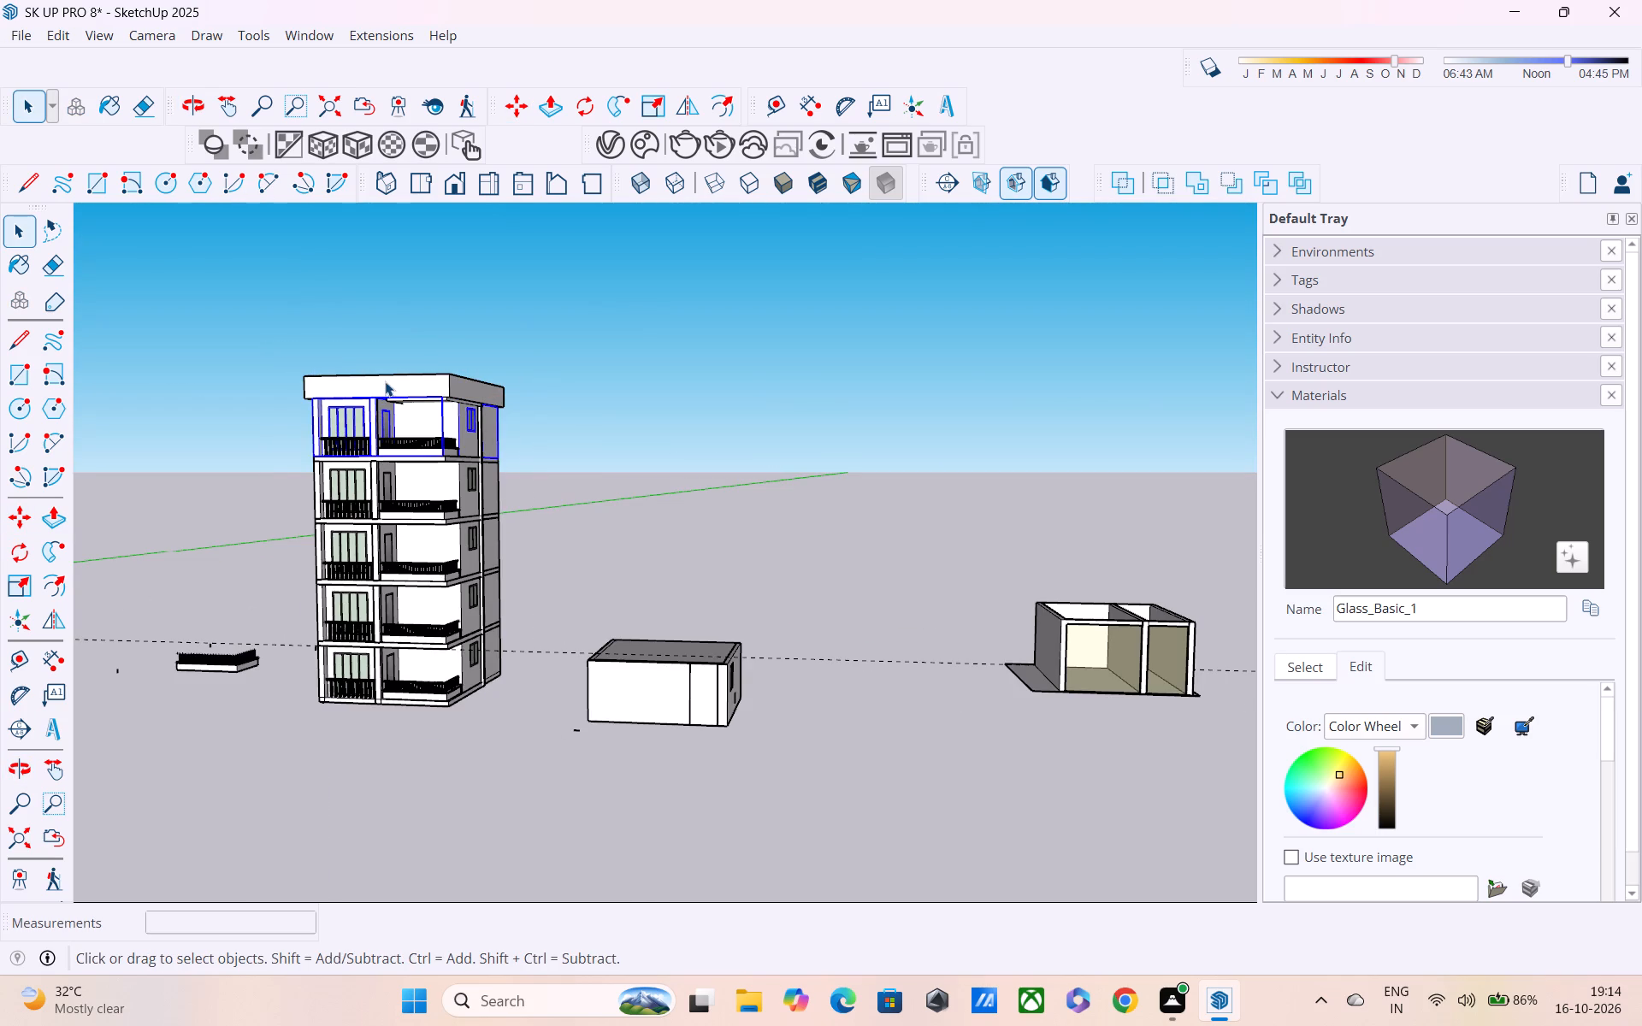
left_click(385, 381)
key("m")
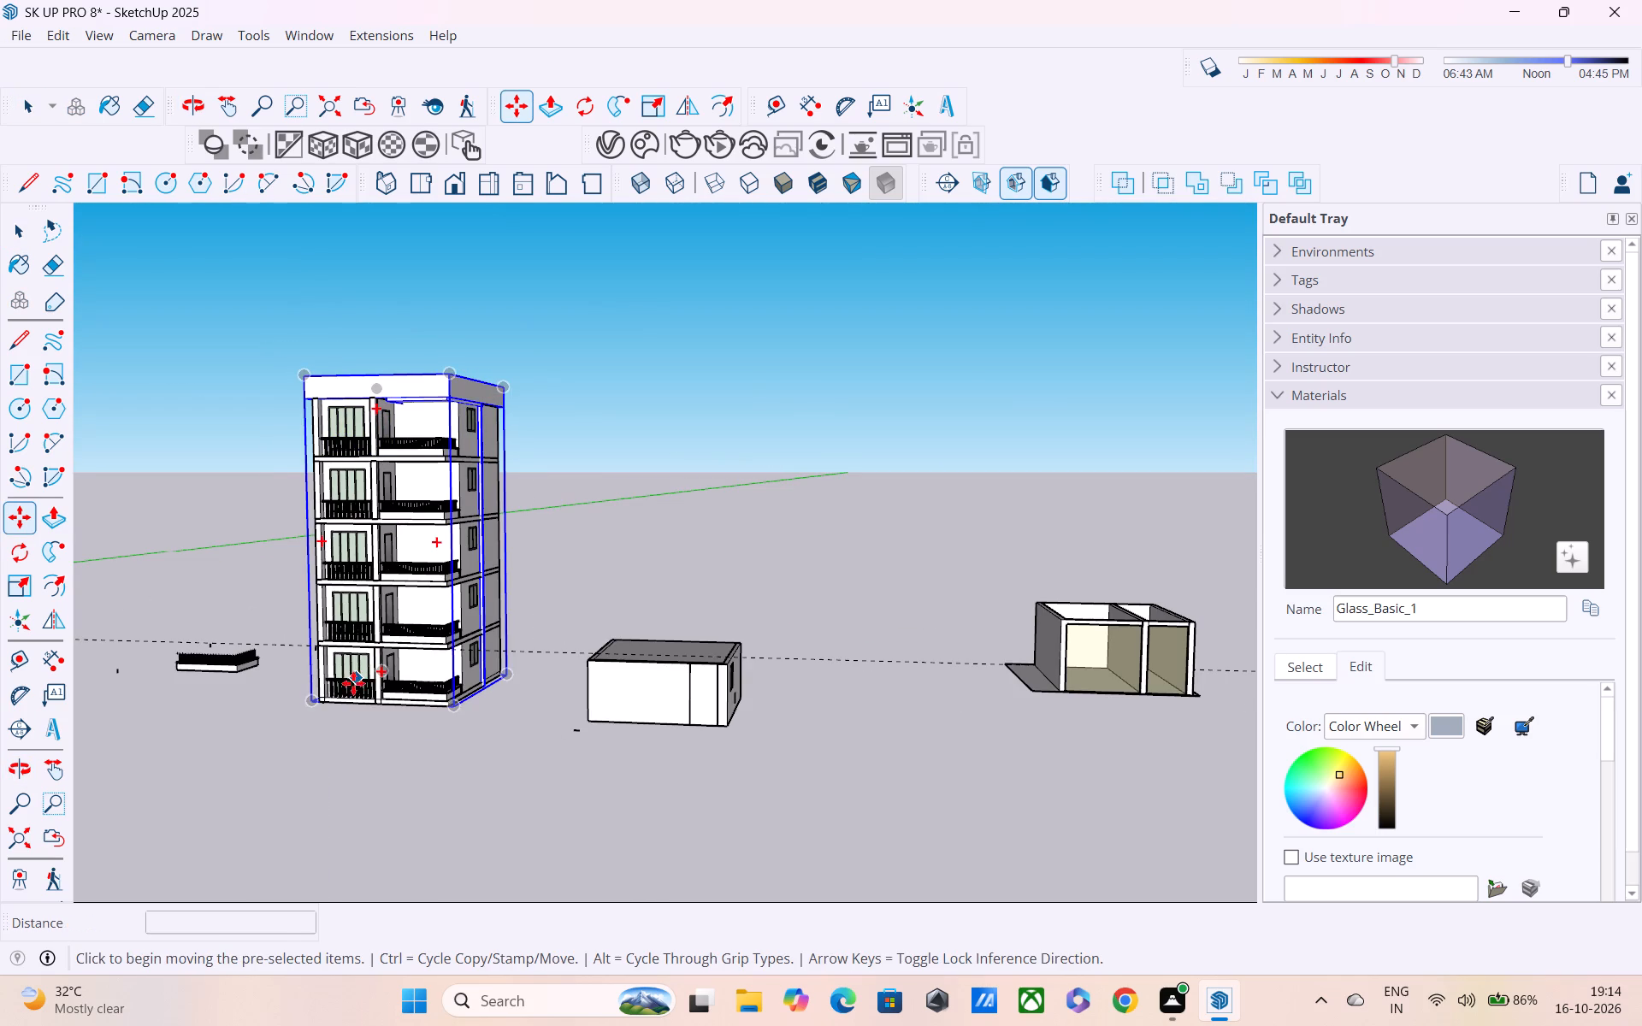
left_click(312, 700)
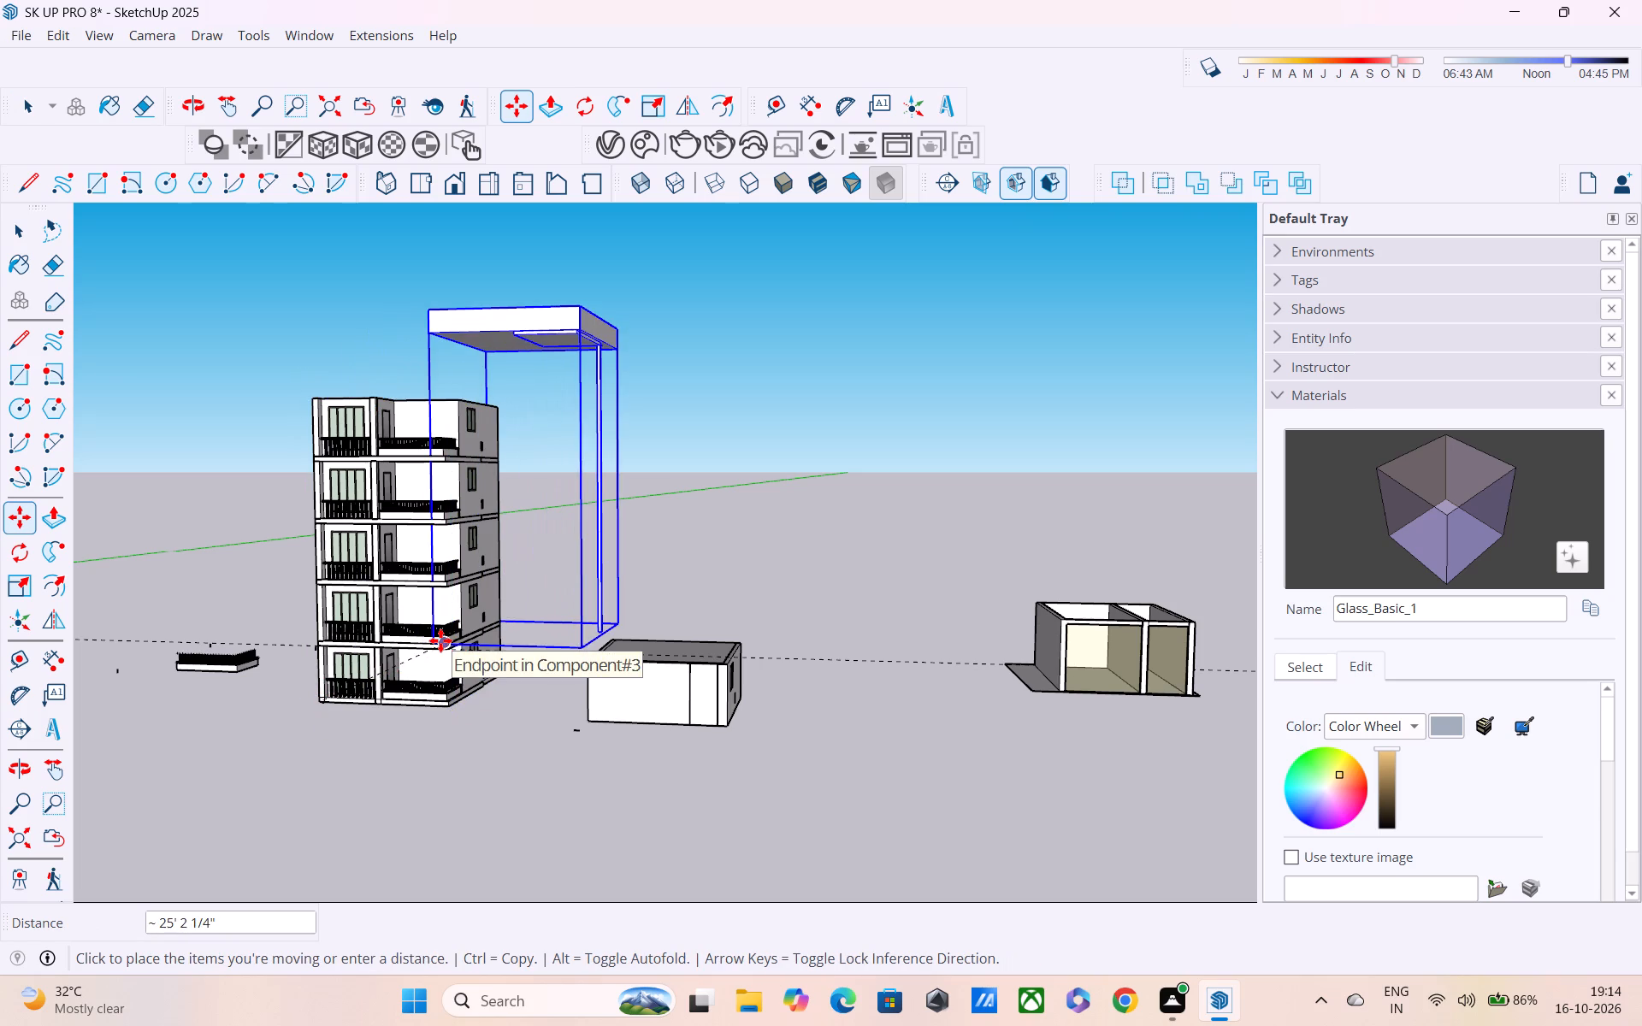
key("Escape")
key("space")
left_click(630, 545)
Select the entire five-storey building with its outer frame and move it about 118' by its bottom corner onto the two-room structure's top corner.
middle_click_drag(499, 572, 540, 603)
scroll(540, 603, "up", 1)
scroll(540, 603, "down", 4)
scroll(432, 667, "up", 3)
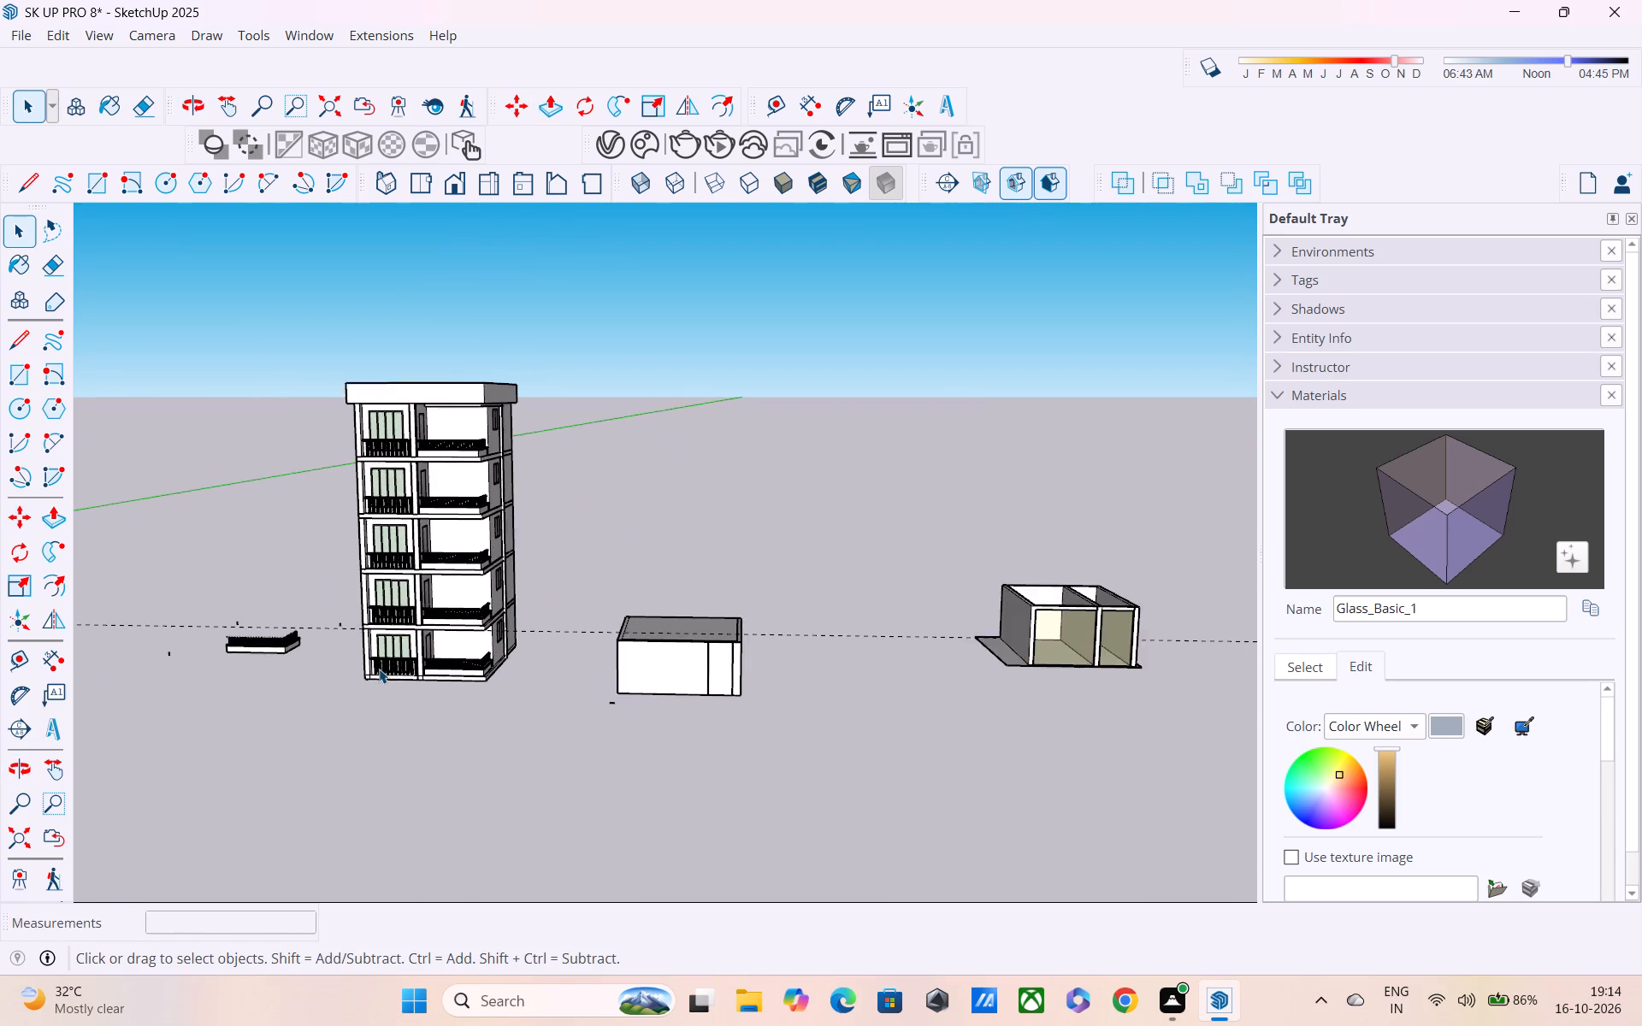
middle_click_drag(379, 669, 433, 693)
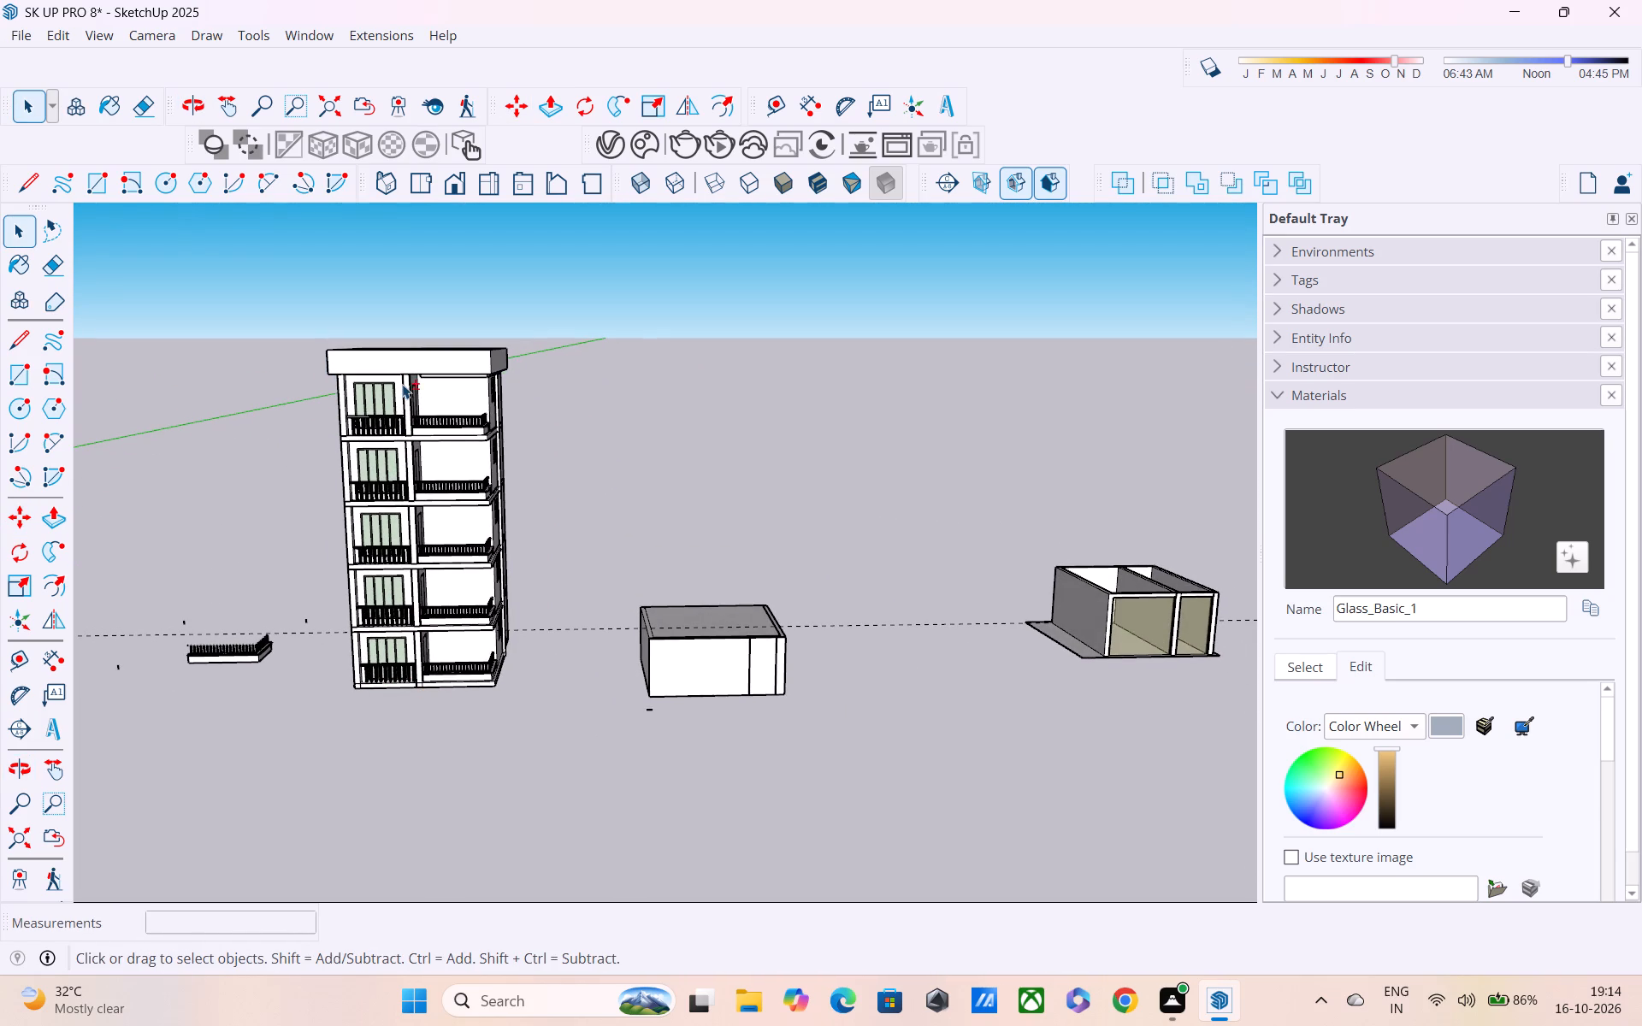
left_click(399, 369, "shift")
left_click(406, 409, "shift")
left_click(407, 446, "shift")
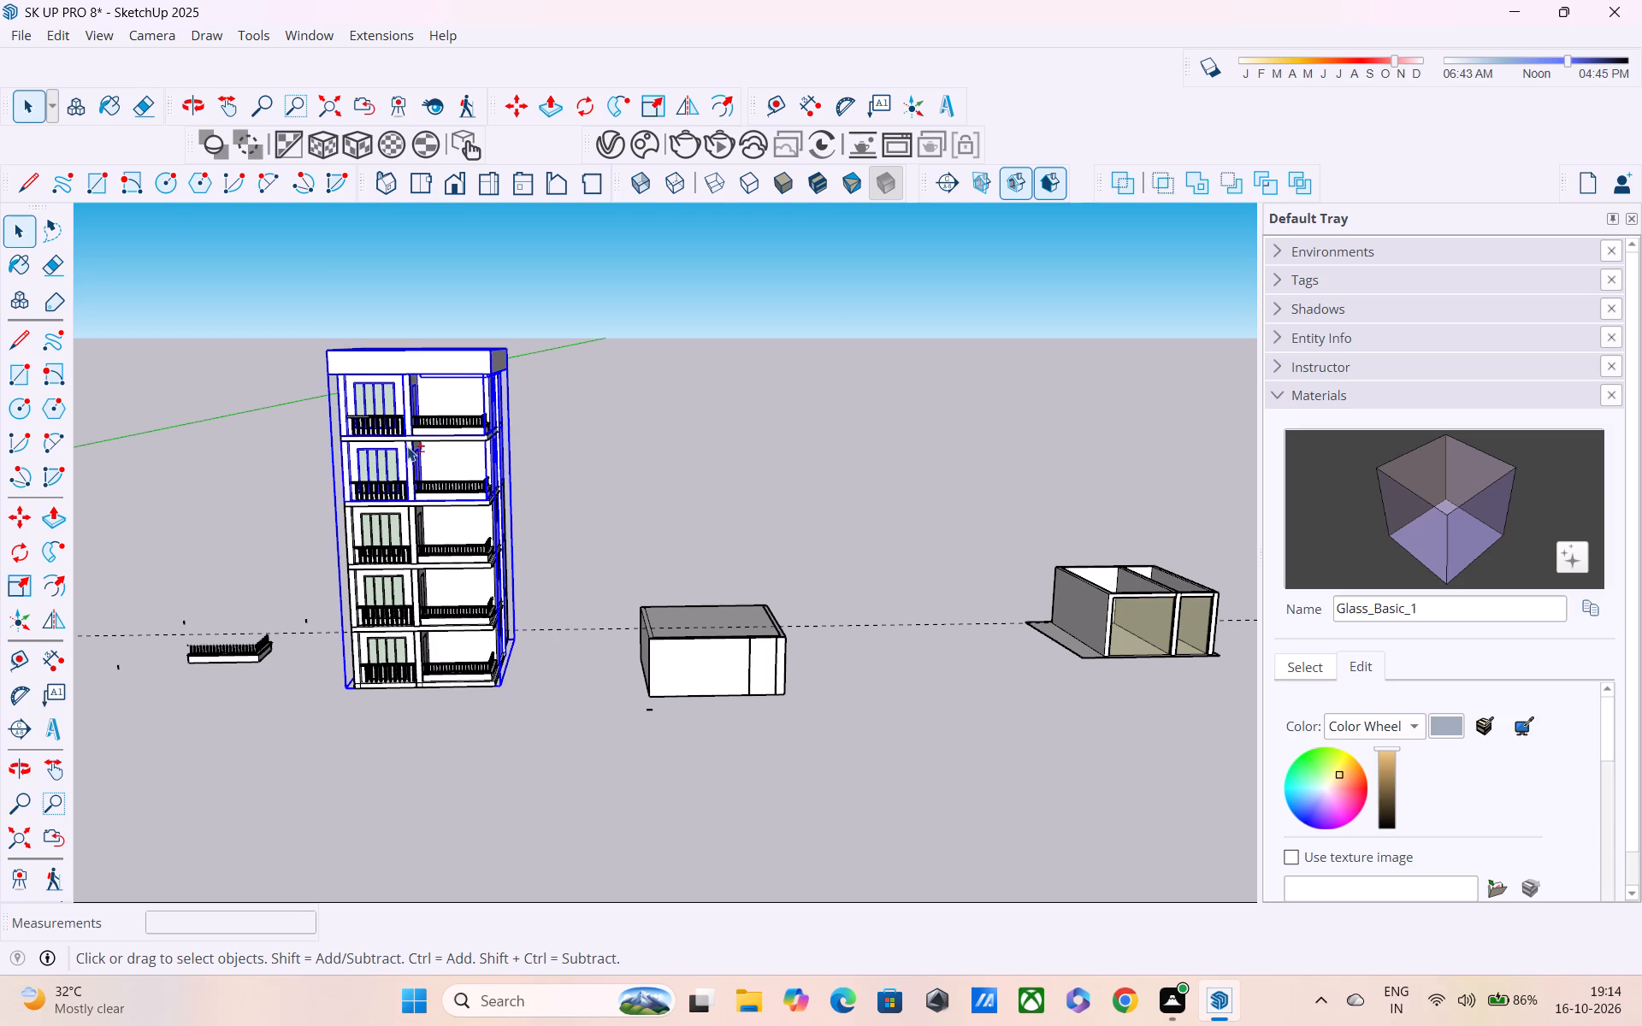
scroll(418, 443, "up", 5, "shift")
left_click(438, 437, "shift")
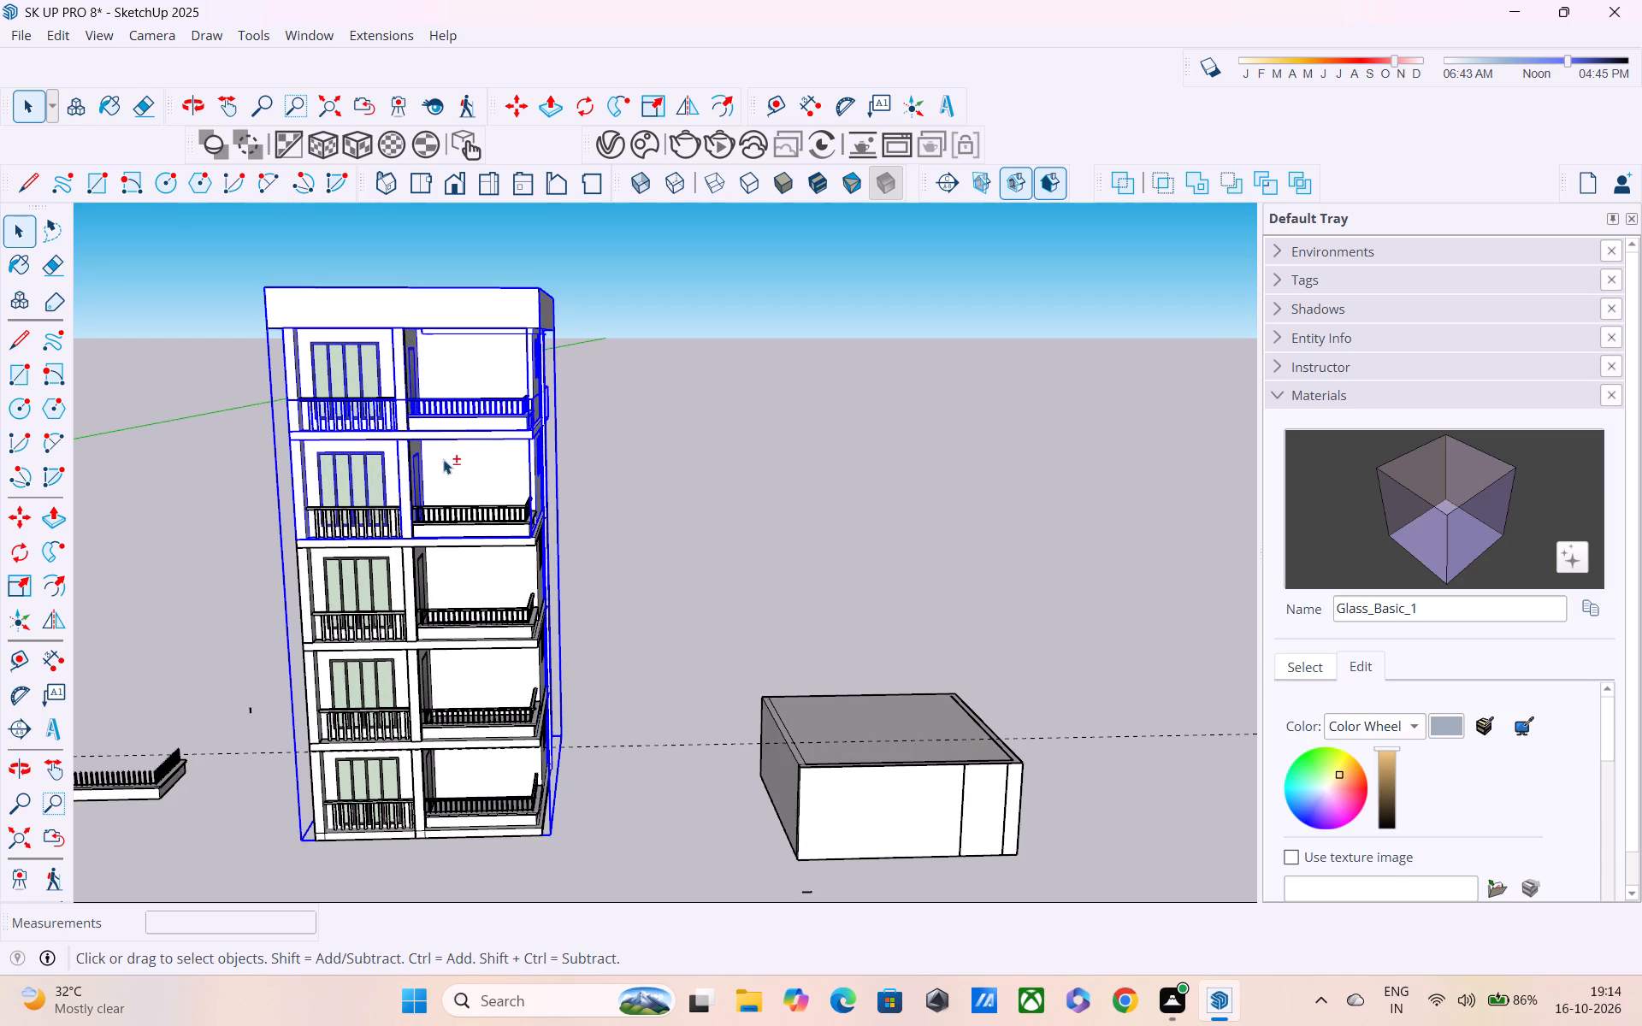
scroll(427, 464, "down", 5)
left_click_drag(304, 343, 502, 475)
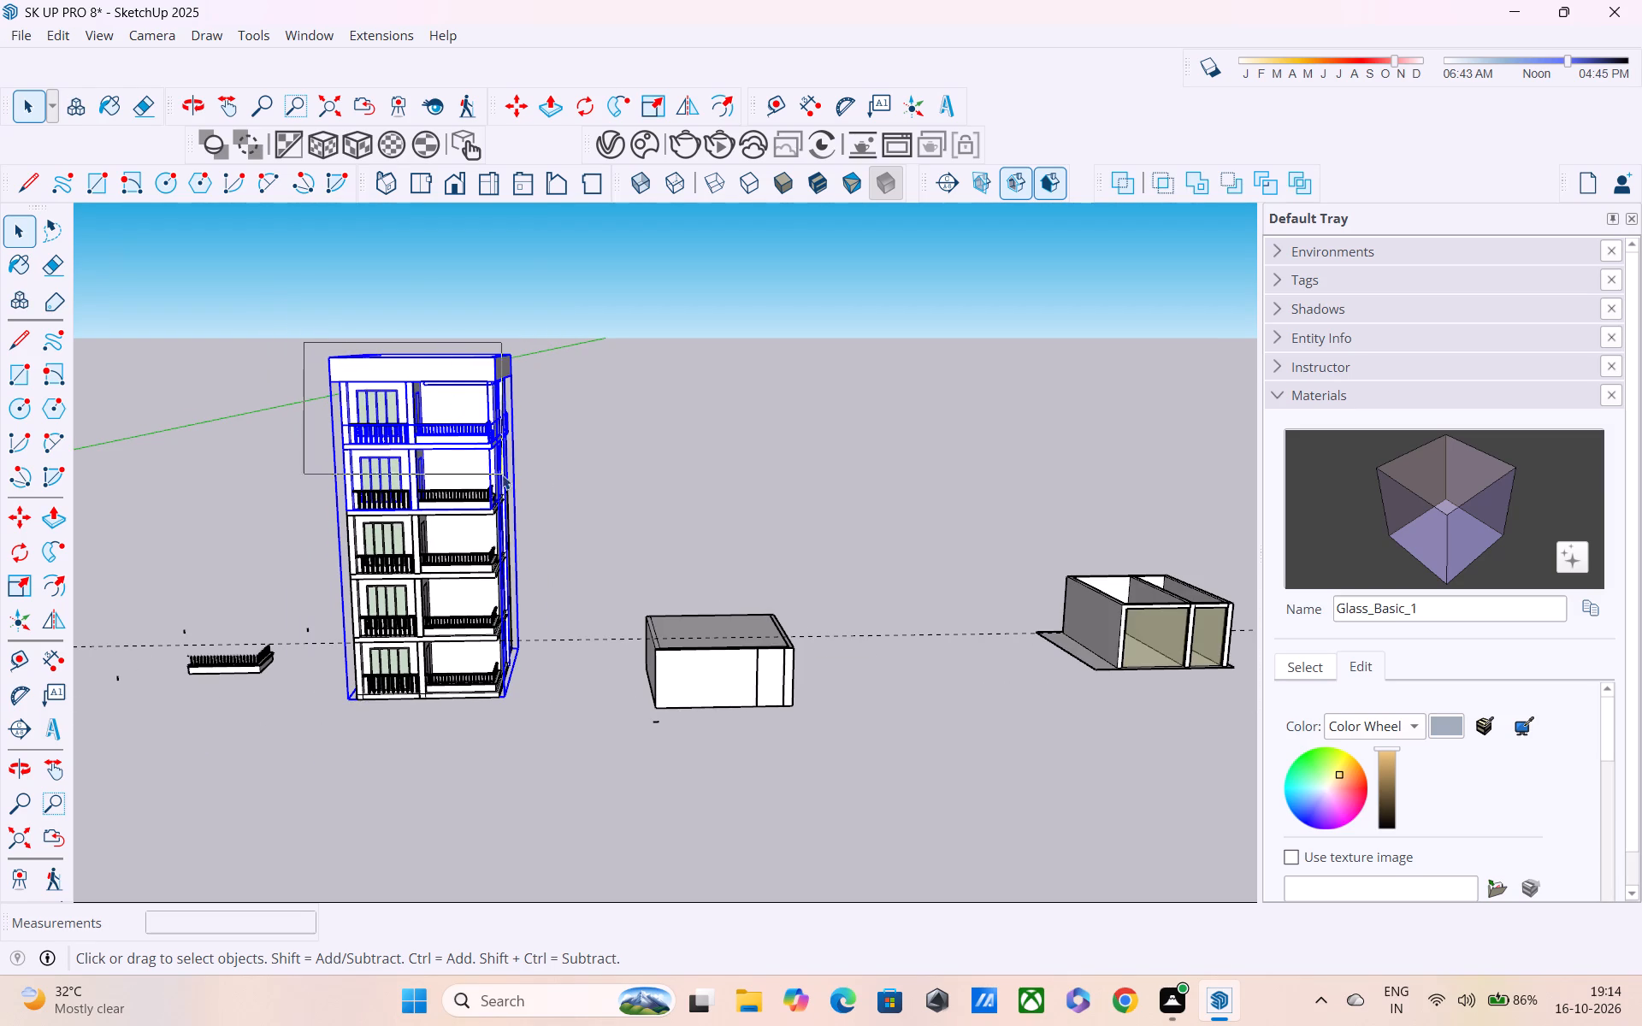
left_click_drag(502, 475, 546, 711)
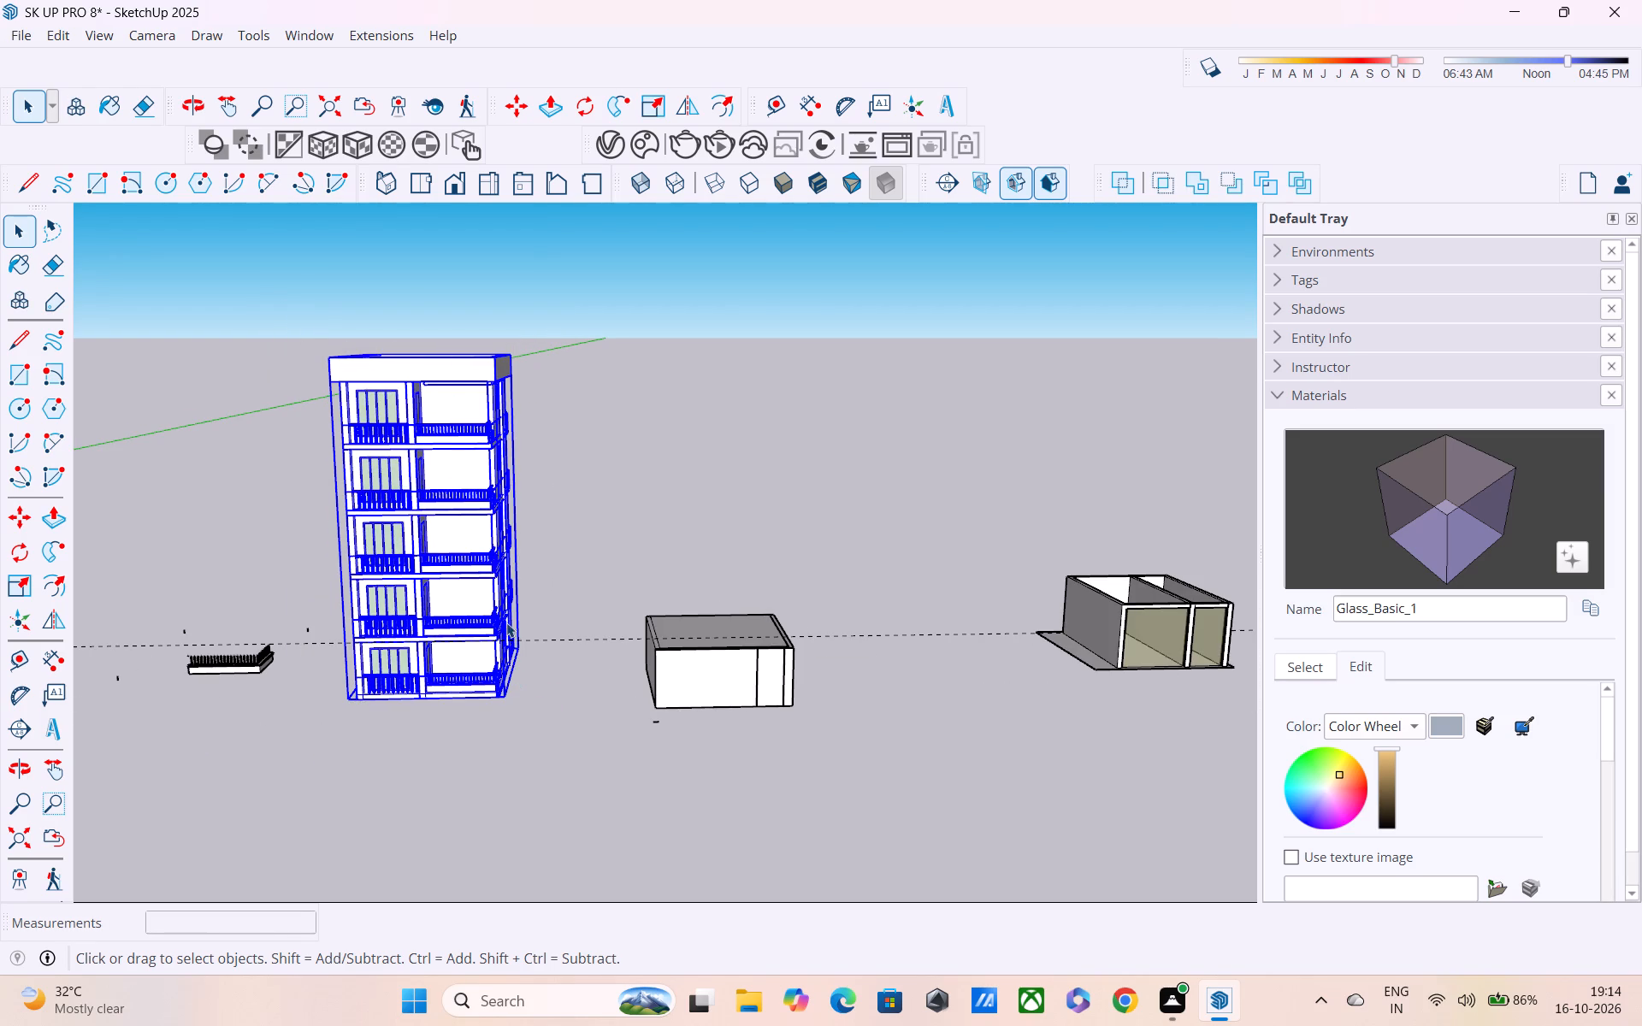
key("m")
scroll(370, 704, "up", 5)
left_click(351, 694)
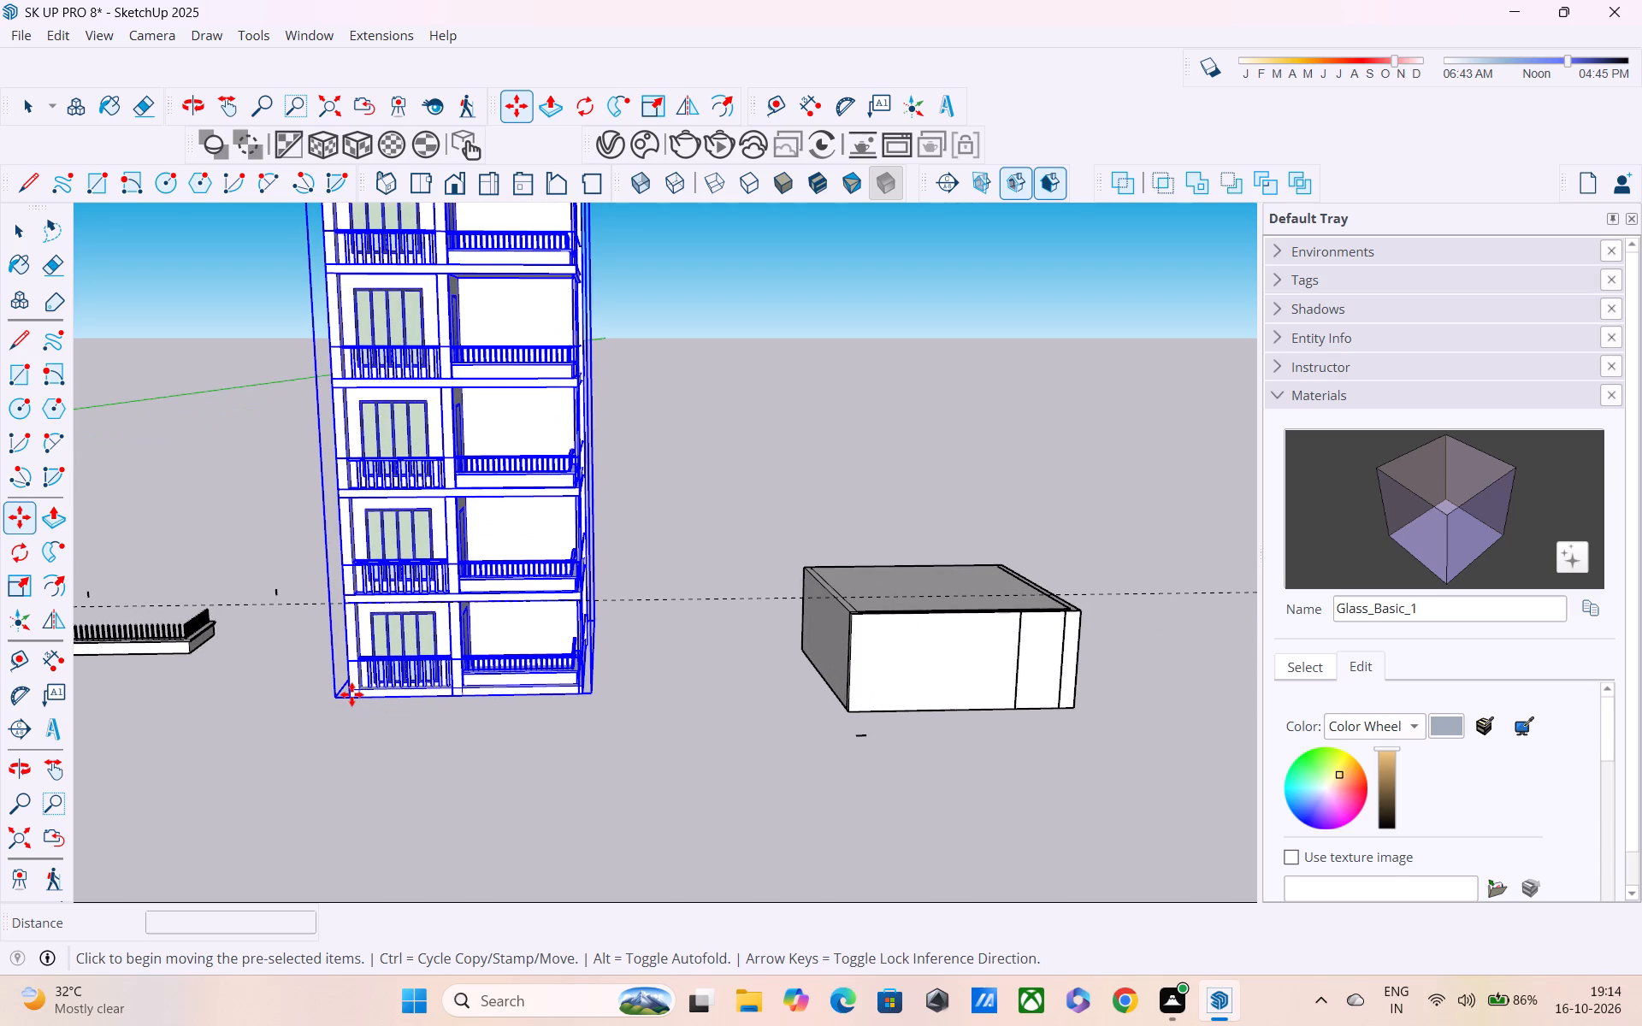
key("Escape")
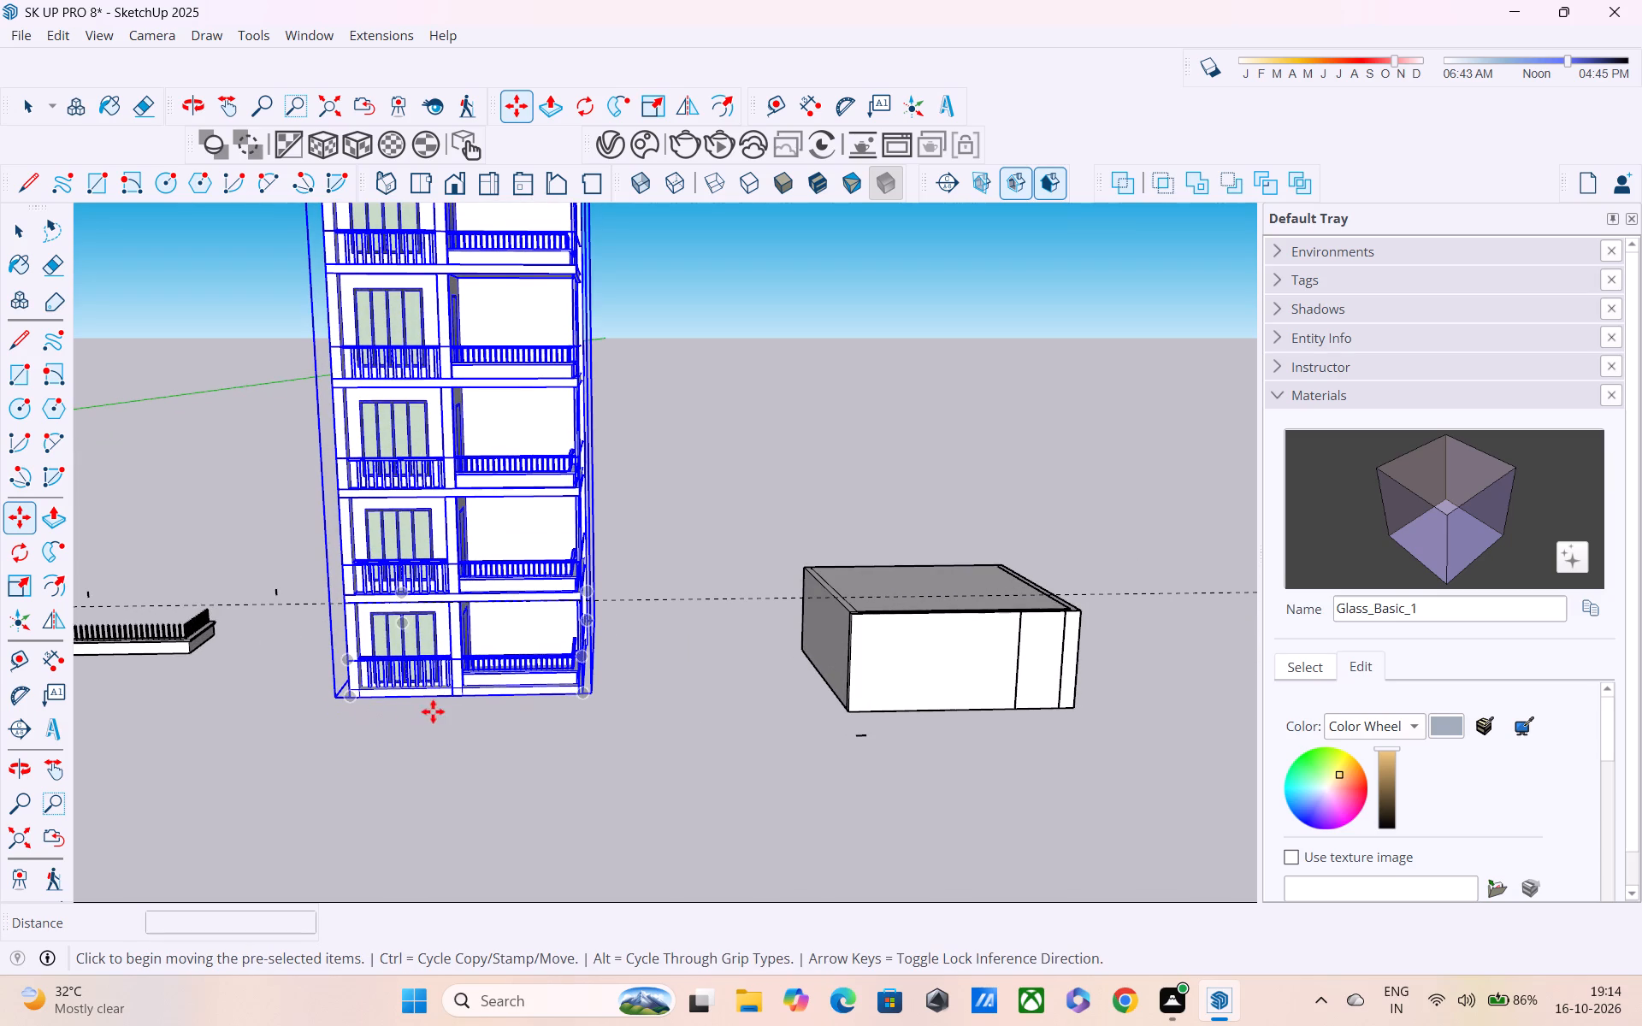
left_click(583, 693)
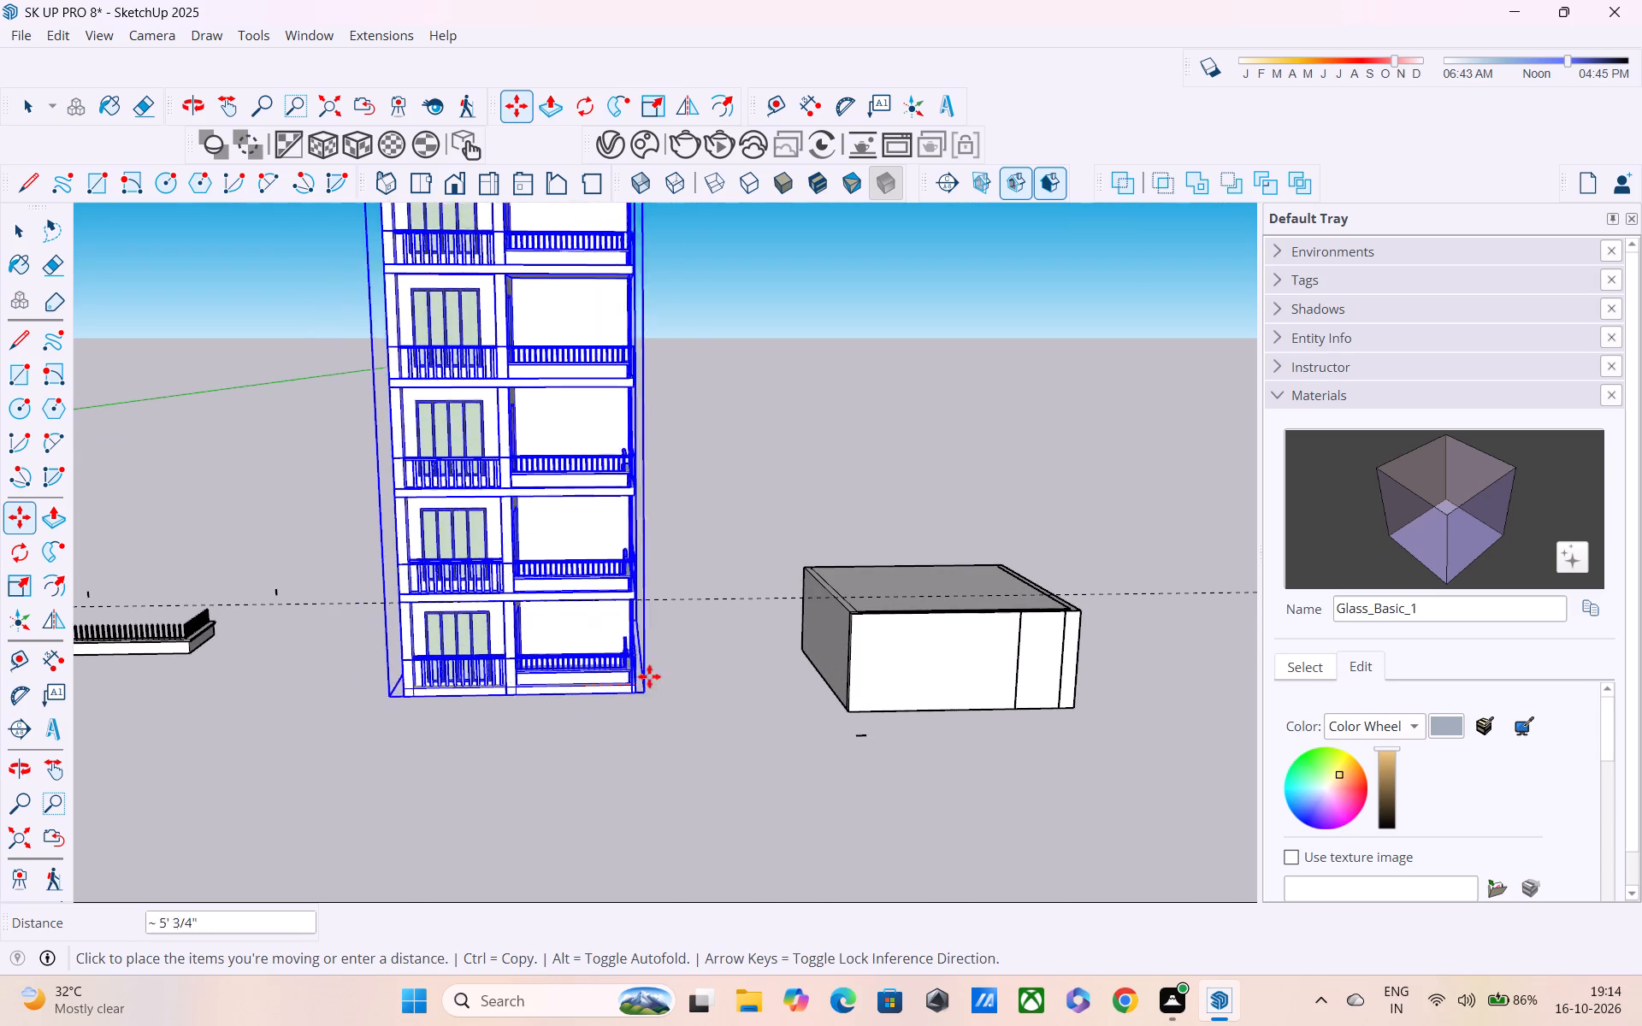
scroll(686, 667, "down", 6)
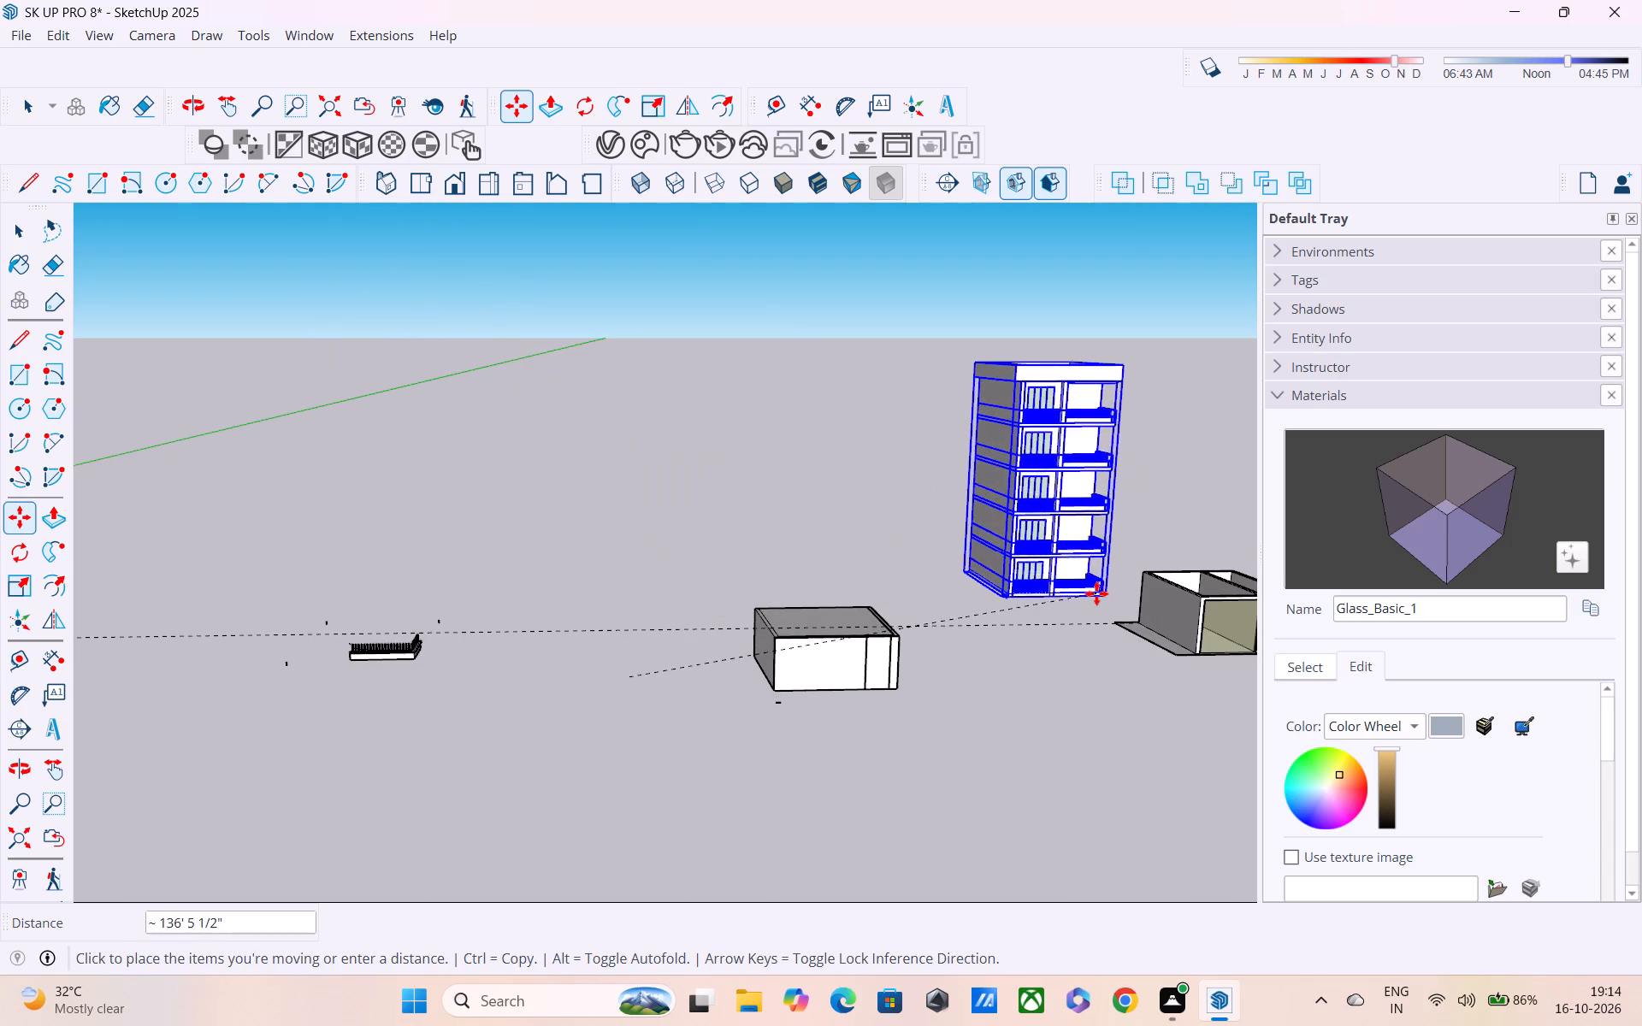
middle_click_drag(692, 637, 595, 634, "shift")
middle_click_drag(1019, 536, 727, 570)
scroll(769, 710, "up", 1)
scroll(768, 711, "down", 2)
scroll(768, 711, "up", 2)
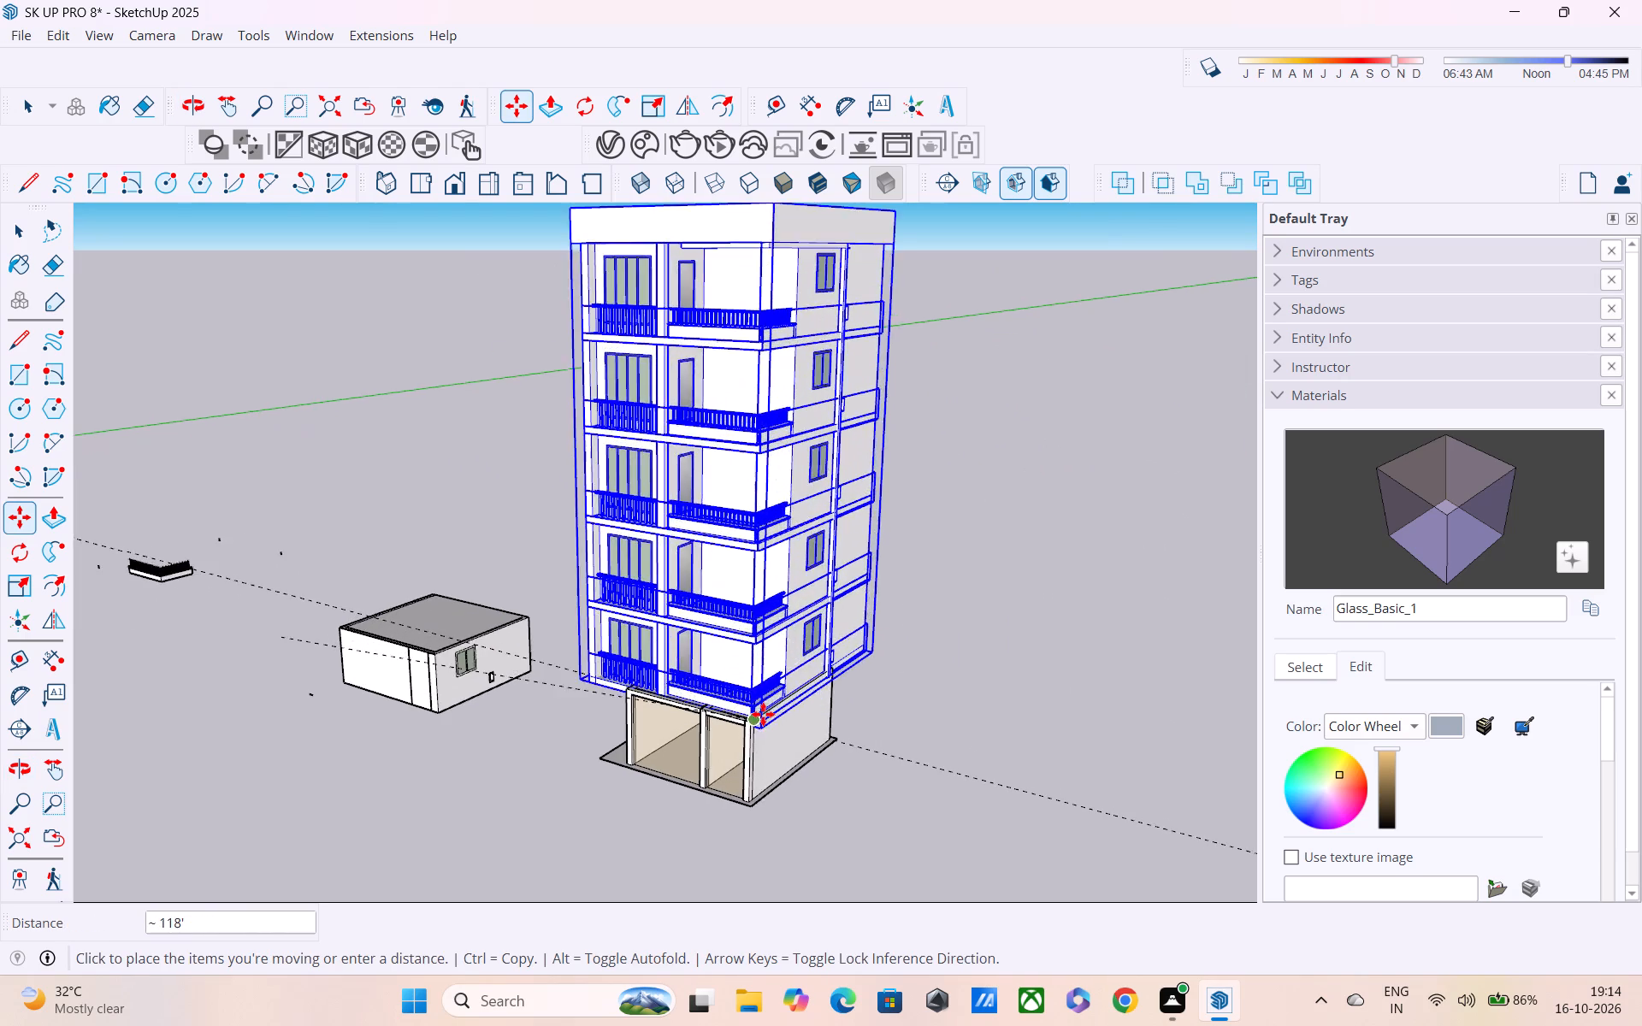
scroll(759, 738, "up", 9)
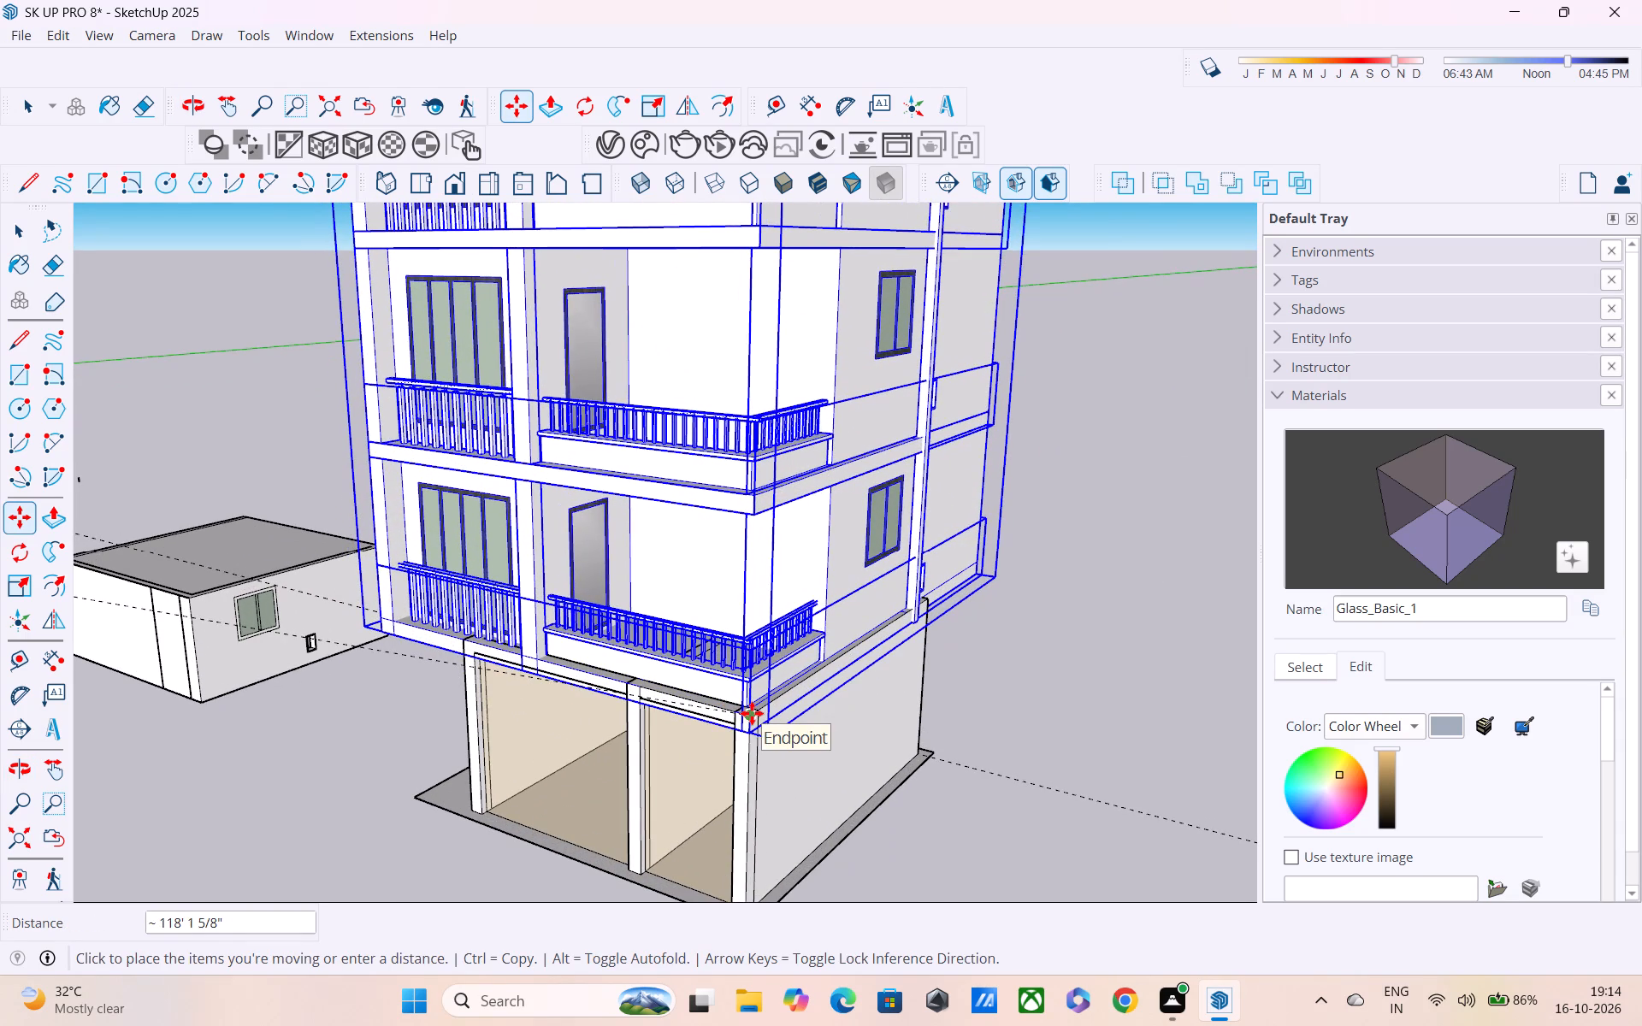
left_click(752, 713)
Examine how the building sits on the two-room structure from the back, the side and below.
scroll(957, 648, "down", 3)
middle_click_drag(906, 636, 517, 552)
scroll(523, 551, "down", 5)
middle_click_drag(783, 623, 591, 622)
scroll(591, 622, "up", 1)
middle_click_drag(643, 620, 619, 529)
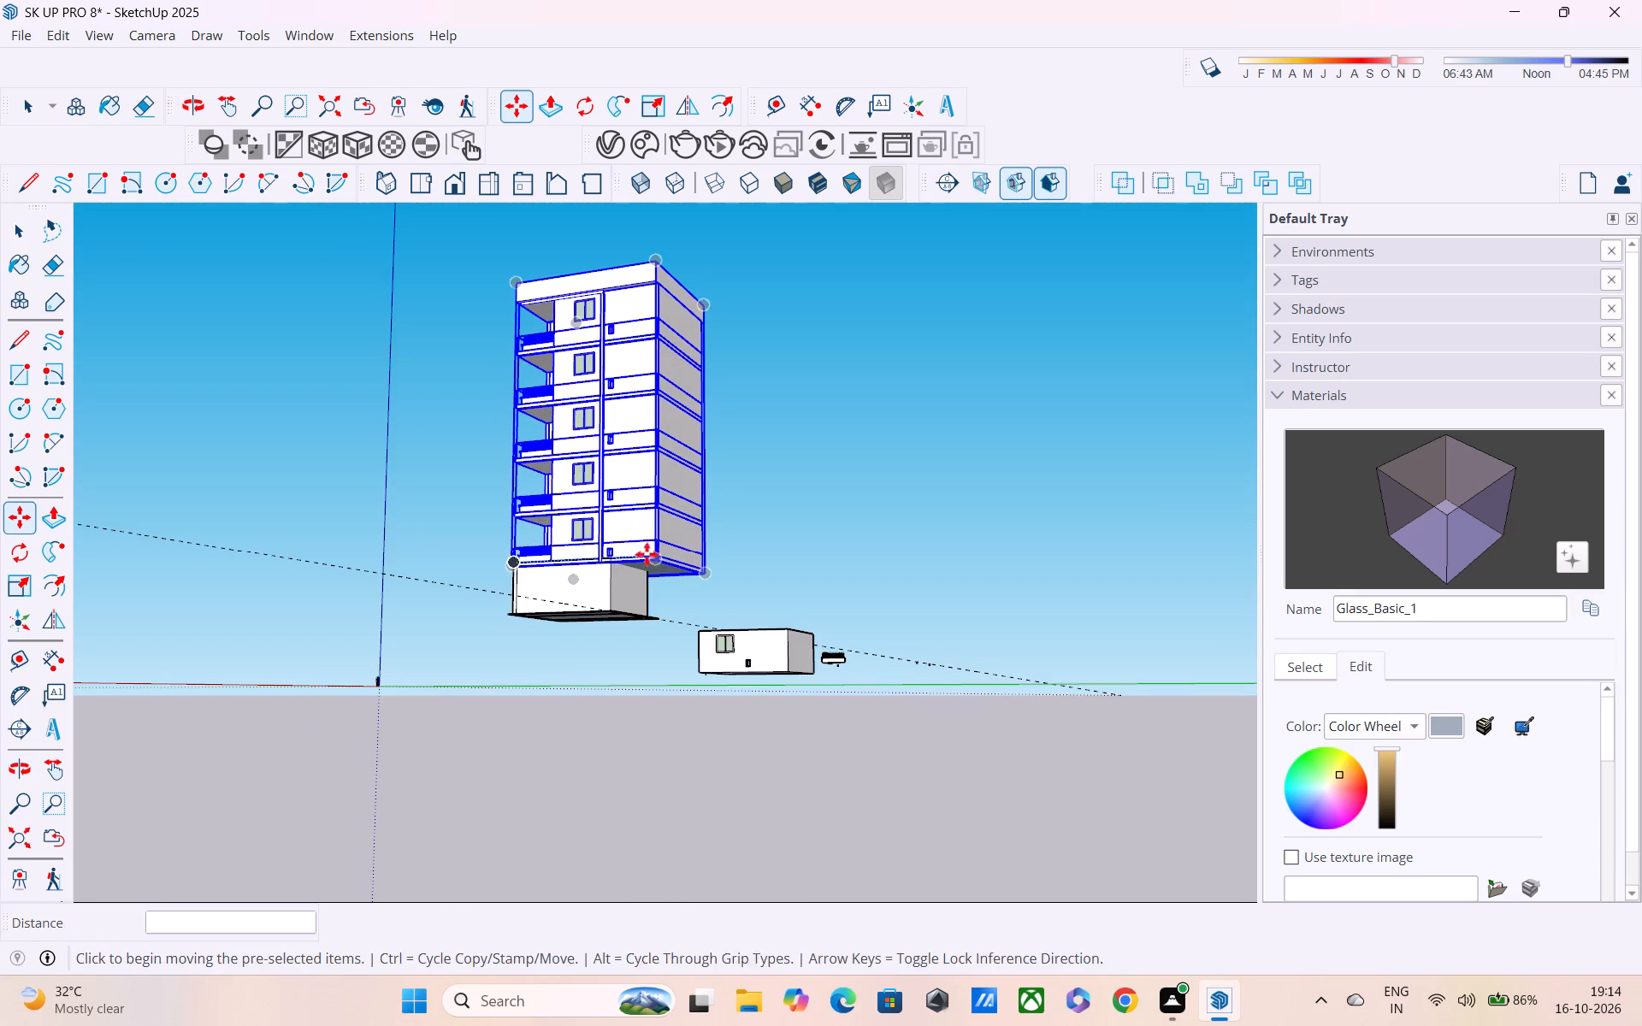
key("space")
middle_click_drag(681, 633, 1105, 717)
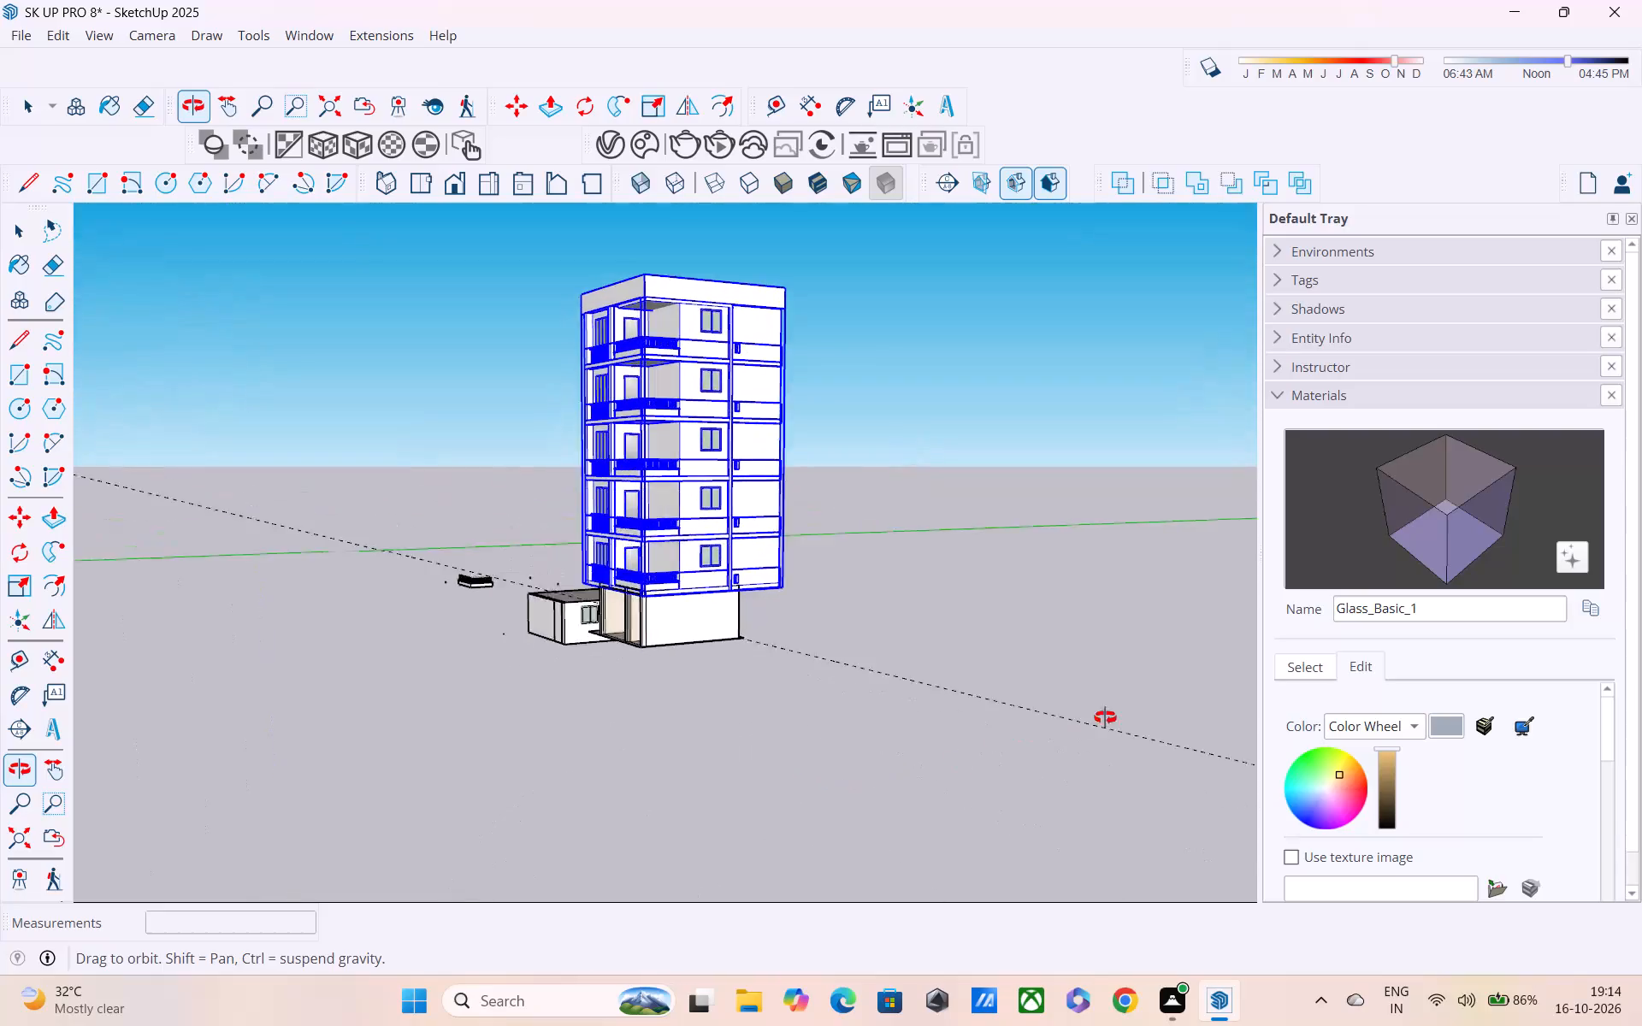
middle_click_drag(1105, 717, 1176, 690)
middle_click_drag(643, 696, 639, 627)
scroll(641, 623, "up", 2)
middle_click_drag(658, 580, 628, 481)
scroll(672, 524, "up", 4)
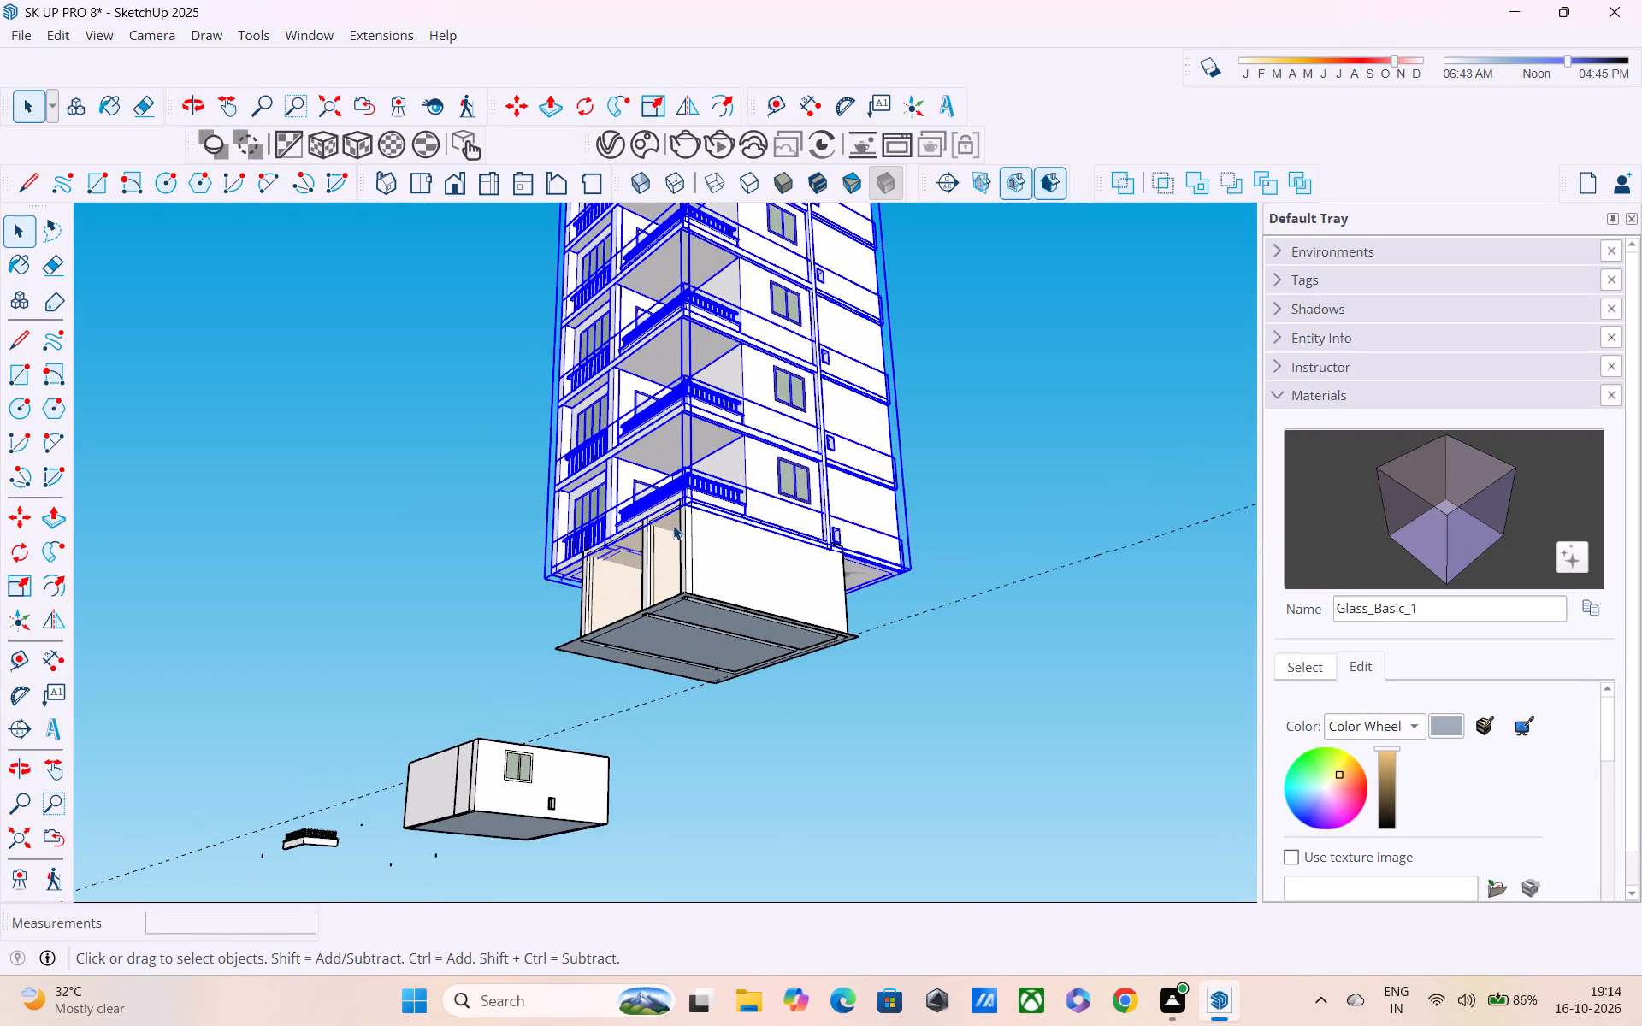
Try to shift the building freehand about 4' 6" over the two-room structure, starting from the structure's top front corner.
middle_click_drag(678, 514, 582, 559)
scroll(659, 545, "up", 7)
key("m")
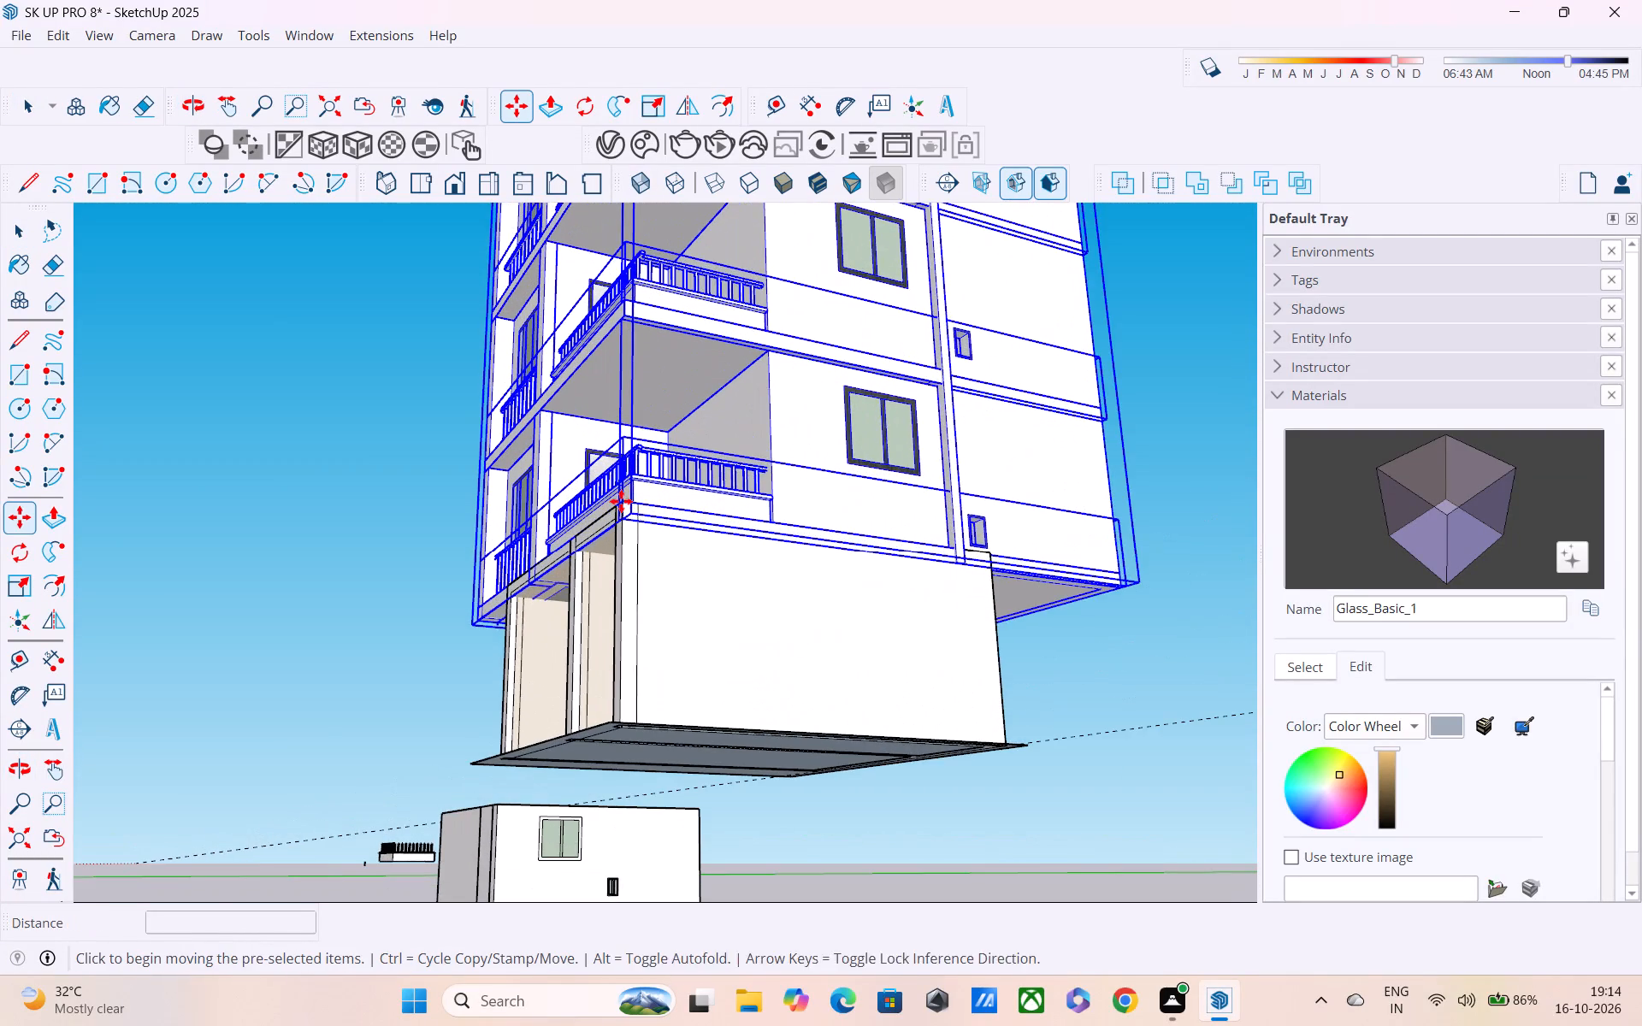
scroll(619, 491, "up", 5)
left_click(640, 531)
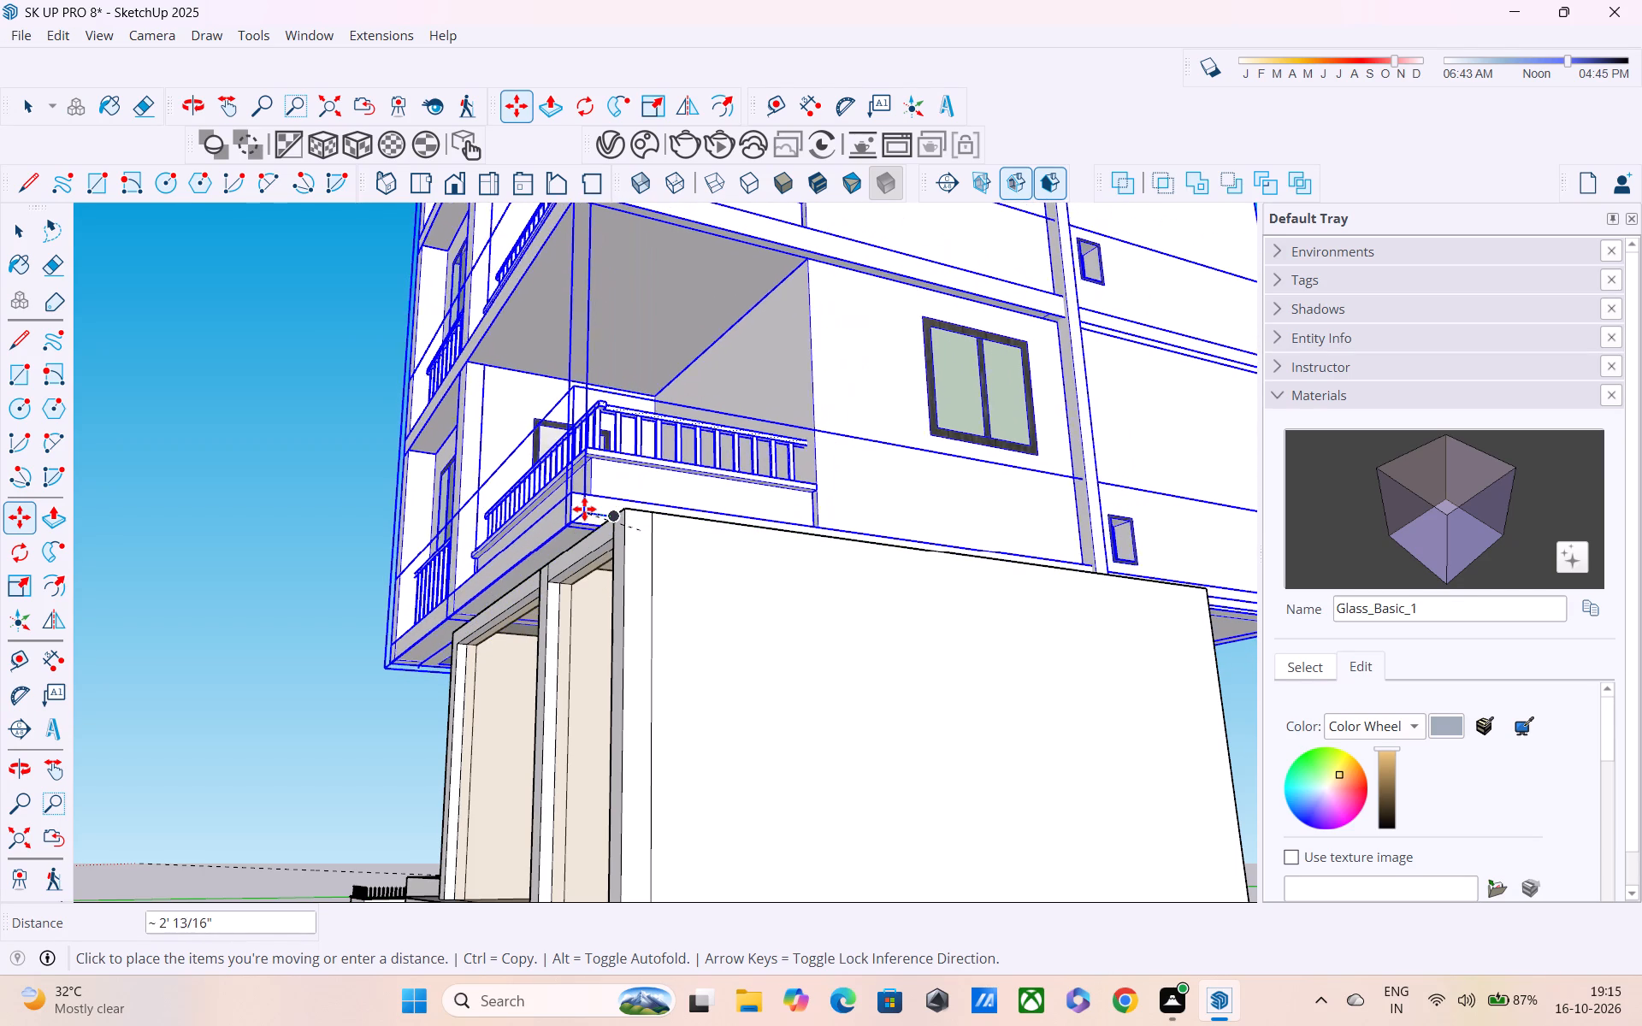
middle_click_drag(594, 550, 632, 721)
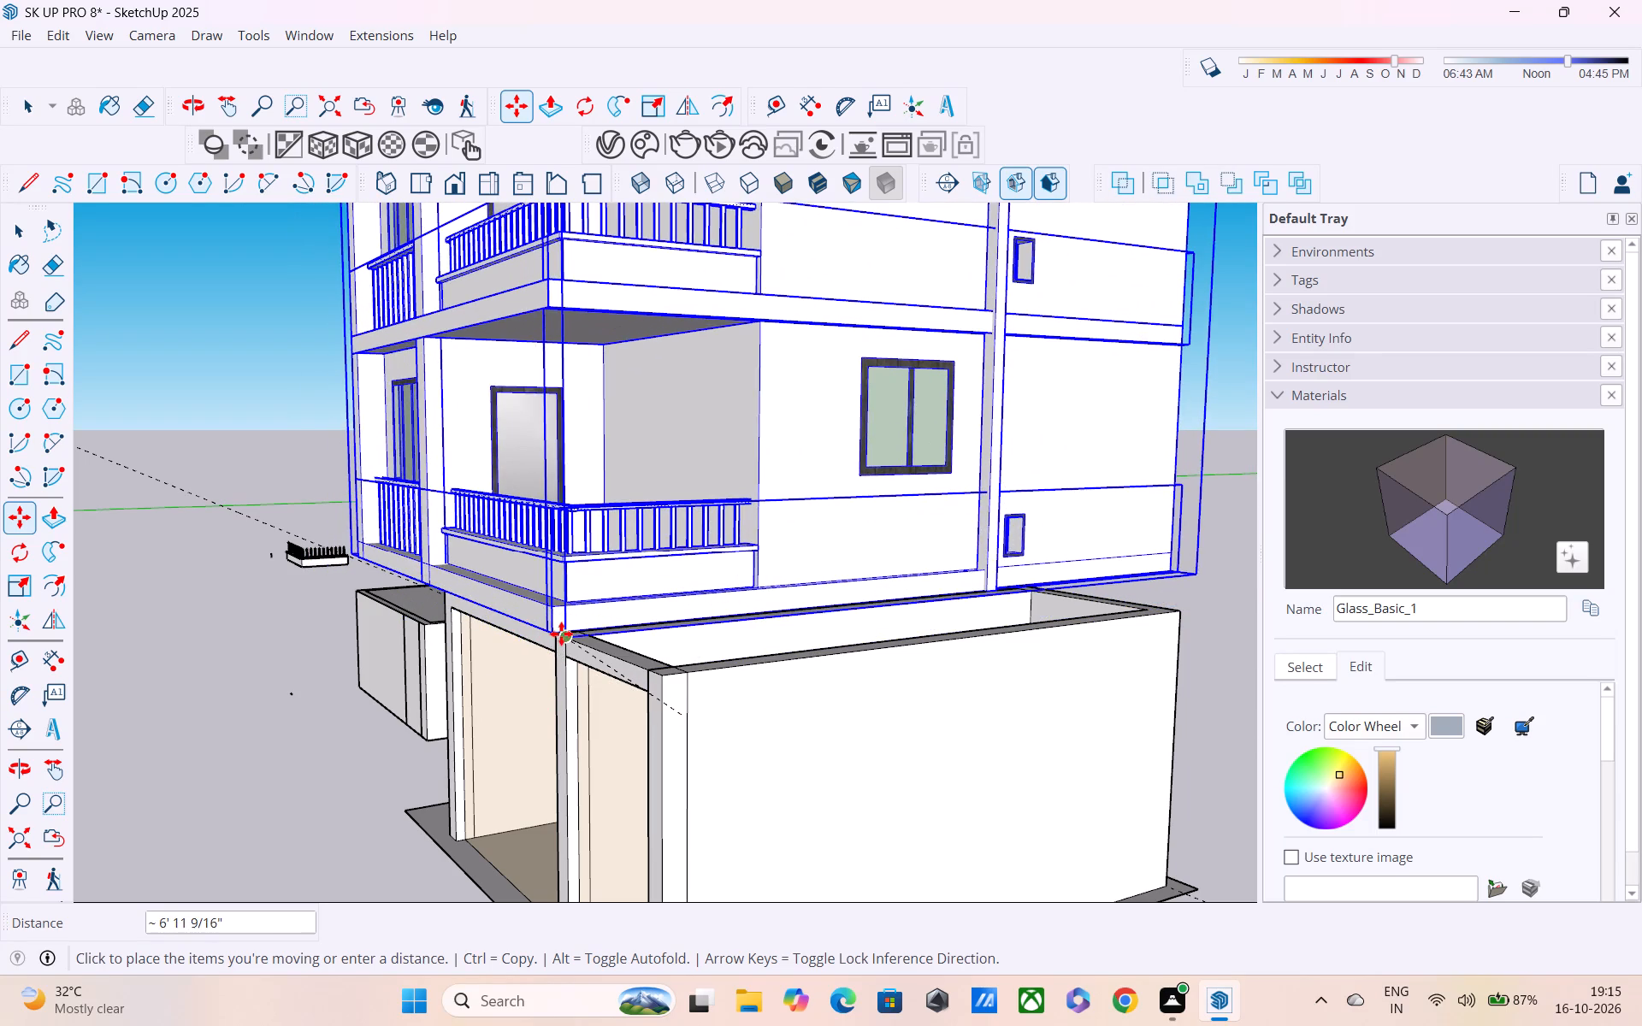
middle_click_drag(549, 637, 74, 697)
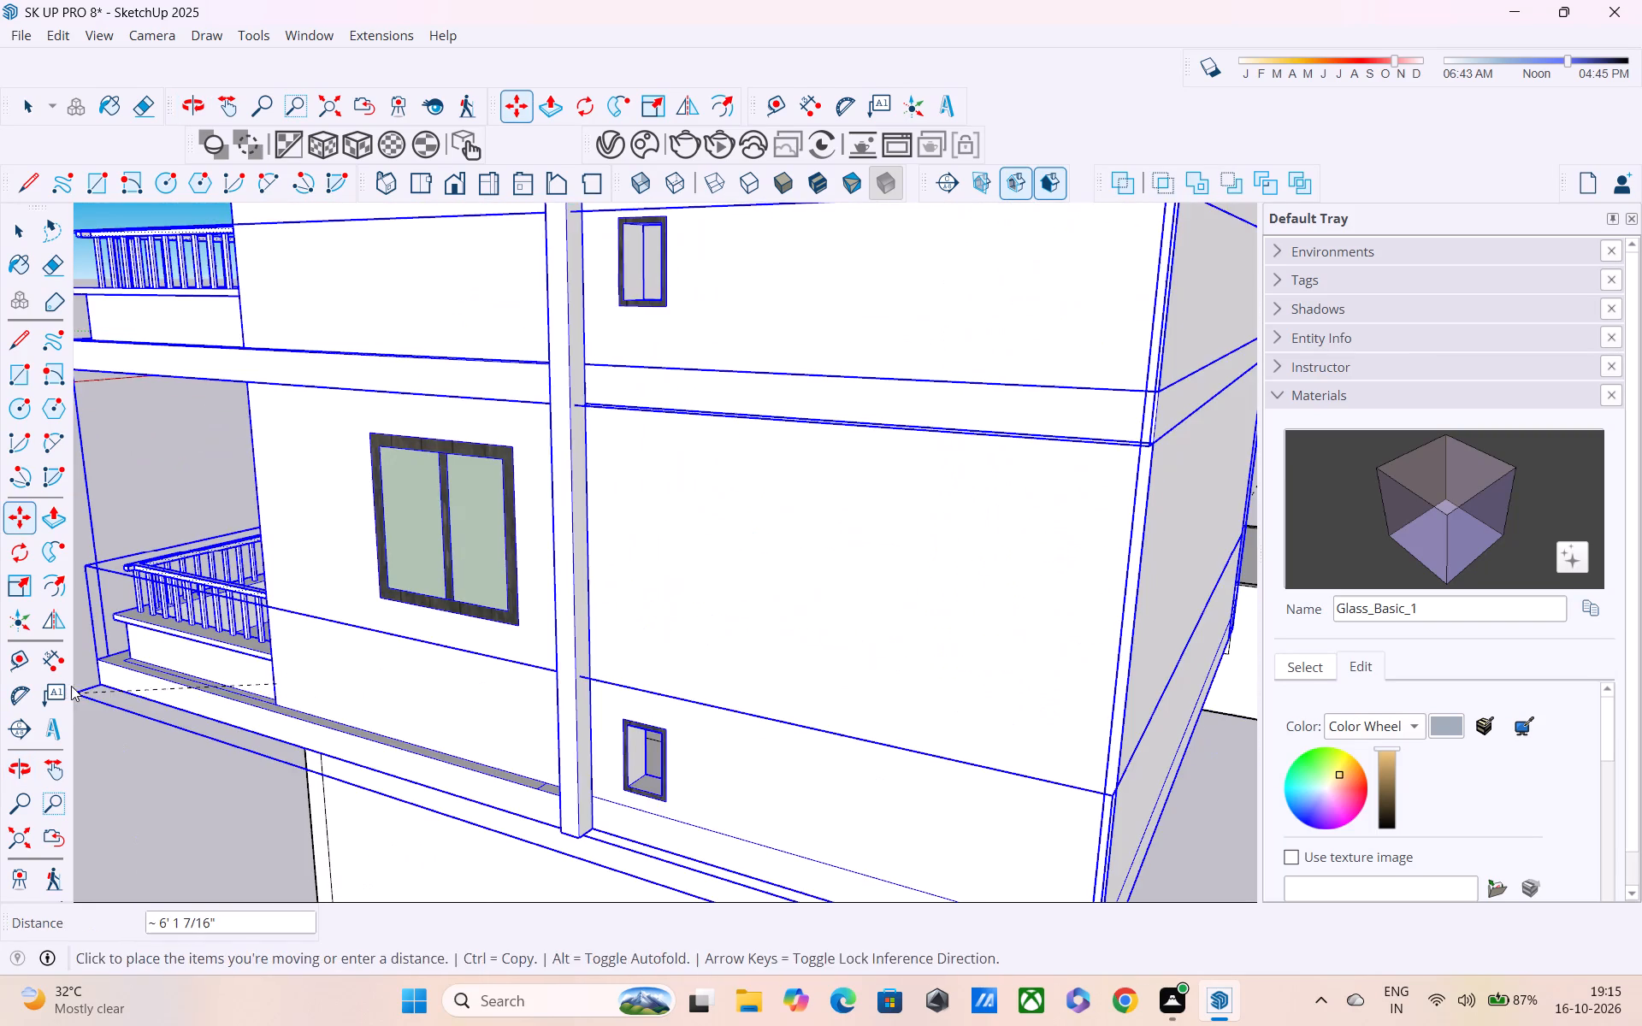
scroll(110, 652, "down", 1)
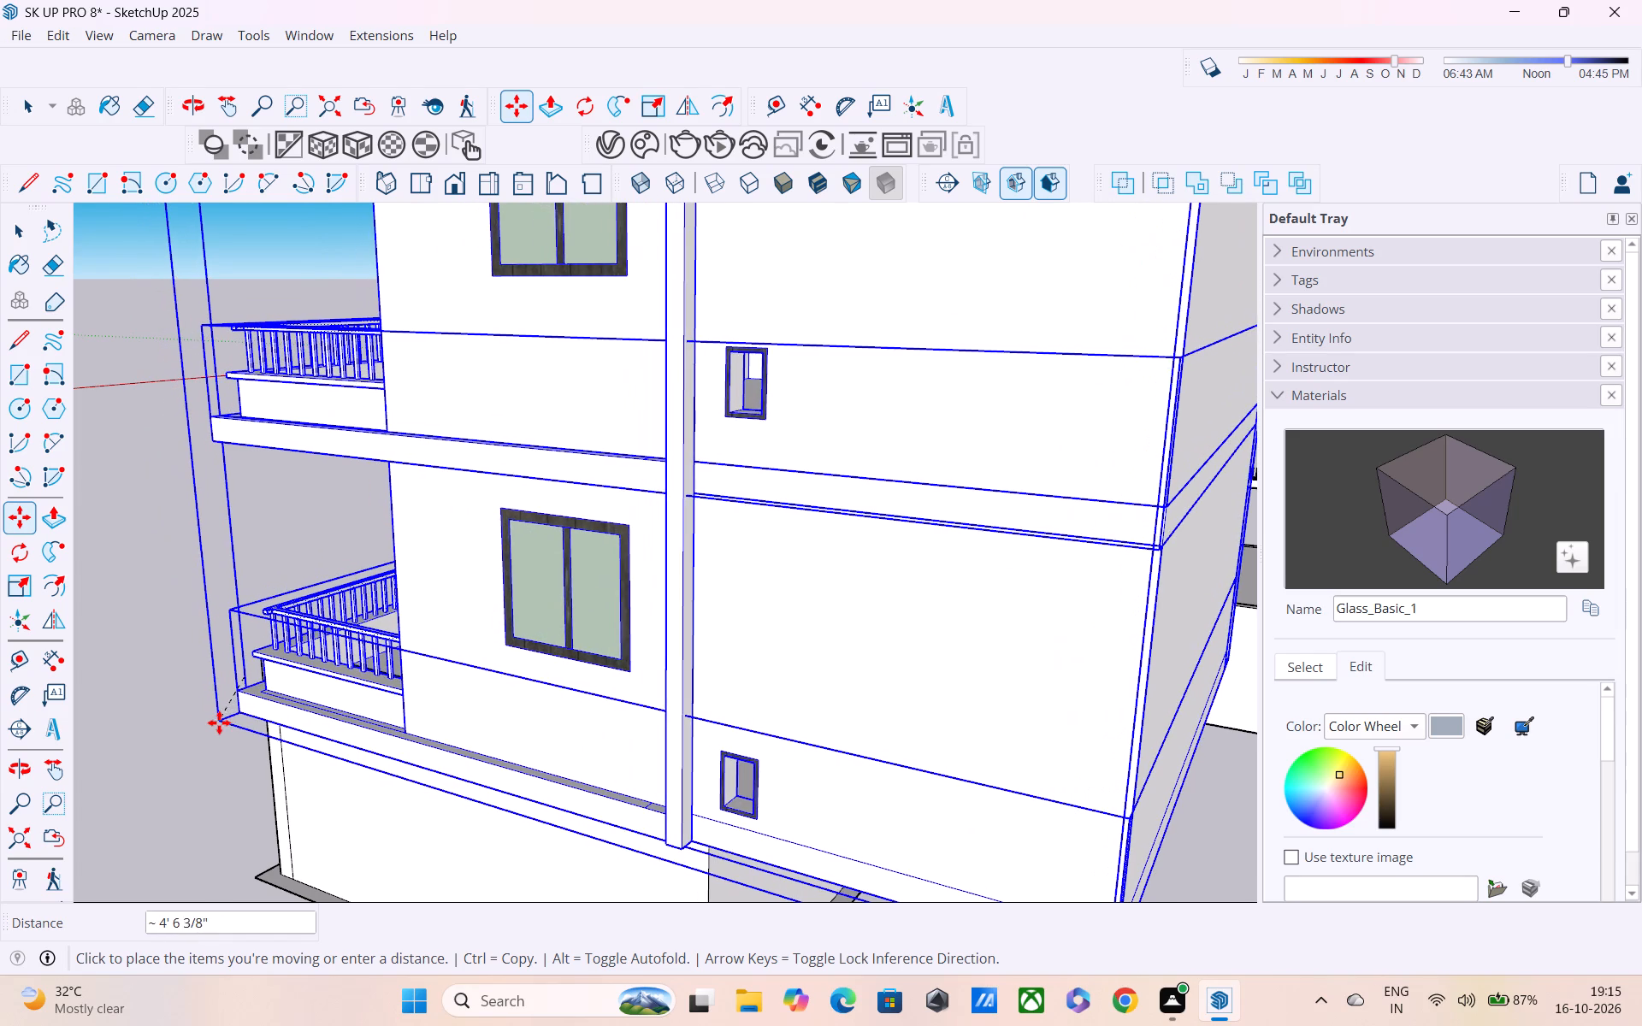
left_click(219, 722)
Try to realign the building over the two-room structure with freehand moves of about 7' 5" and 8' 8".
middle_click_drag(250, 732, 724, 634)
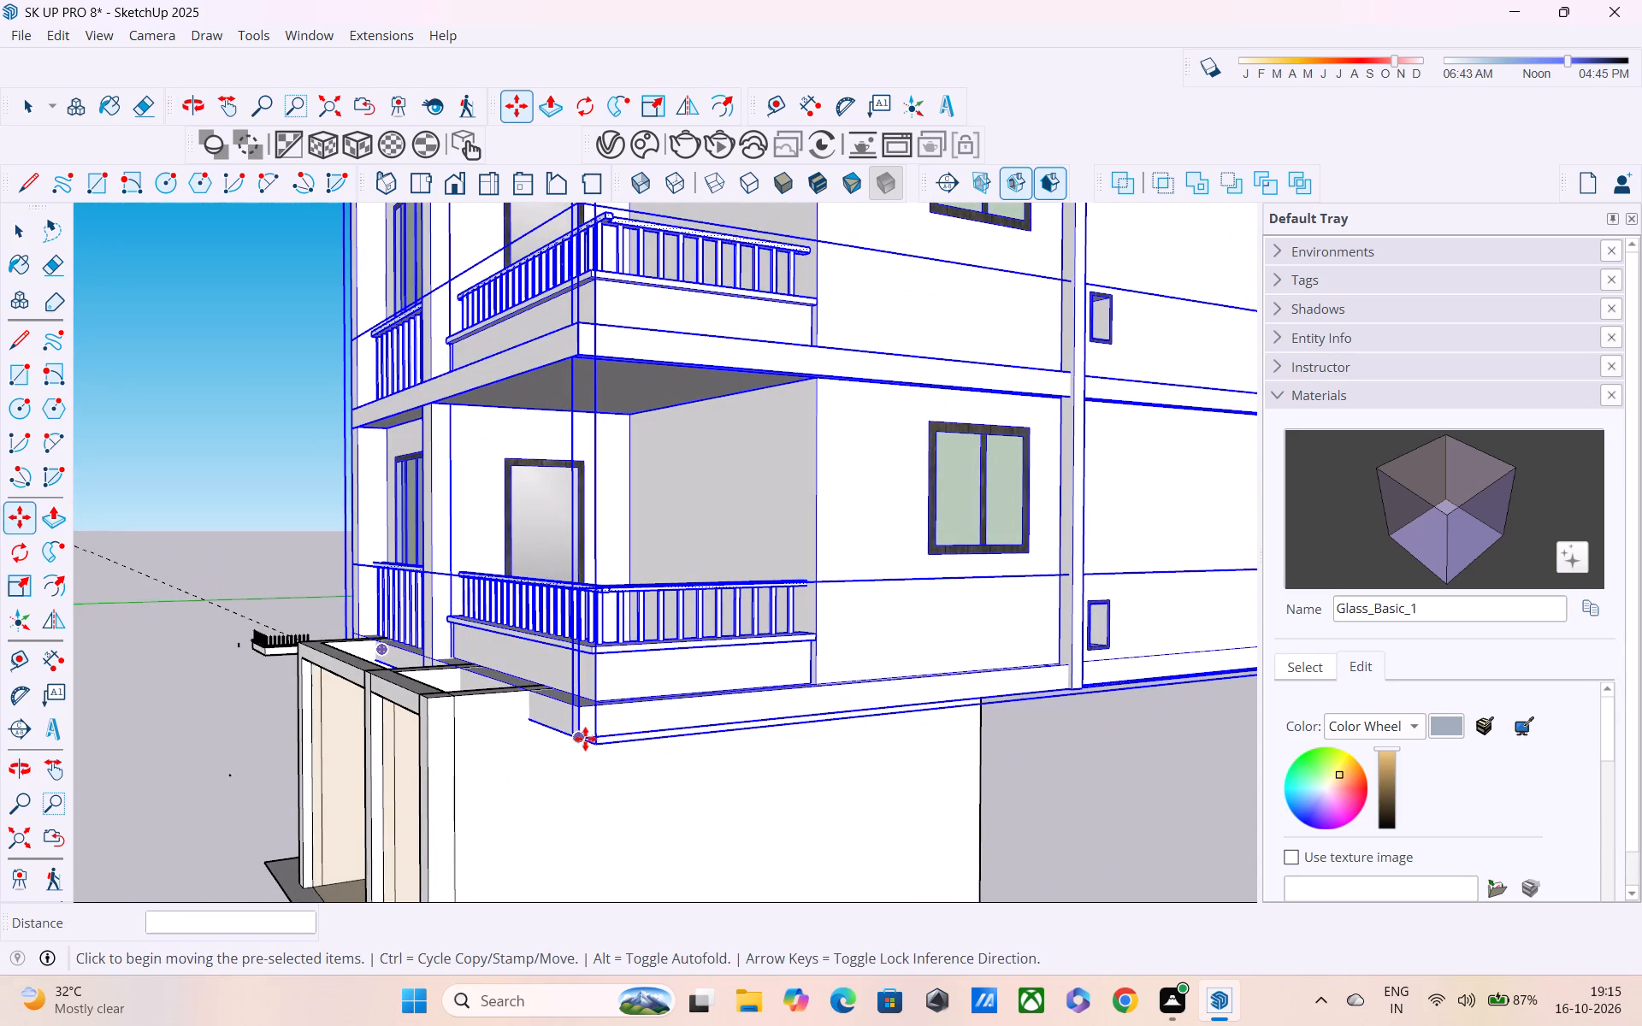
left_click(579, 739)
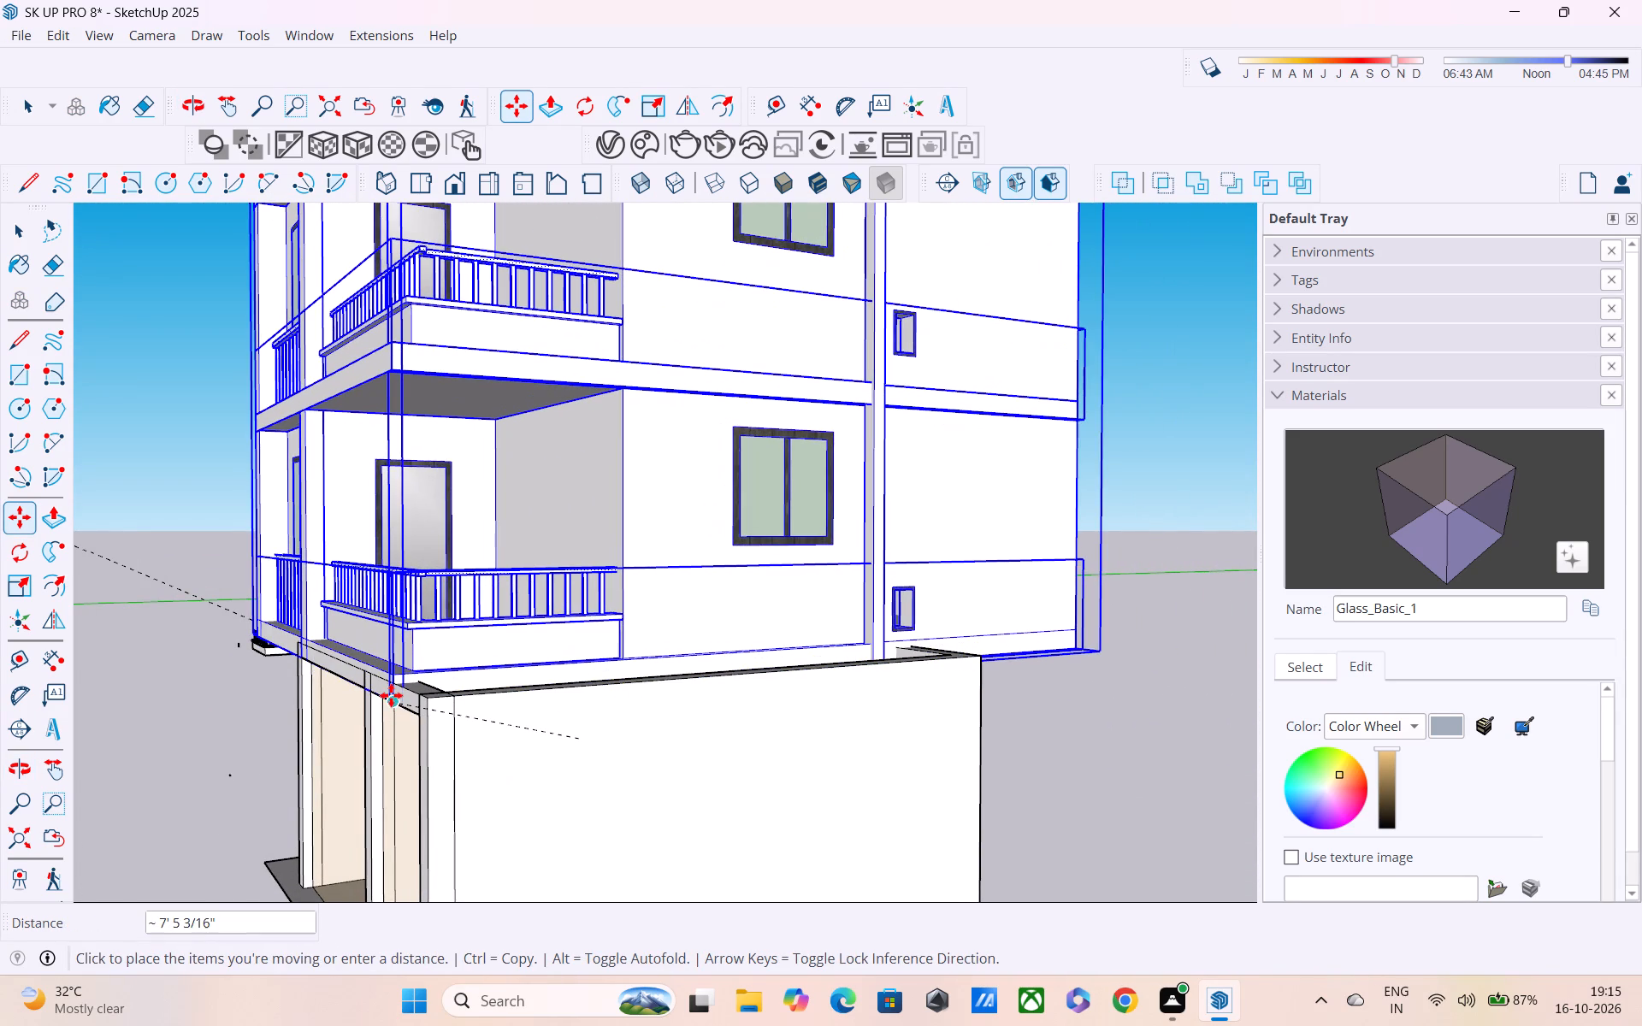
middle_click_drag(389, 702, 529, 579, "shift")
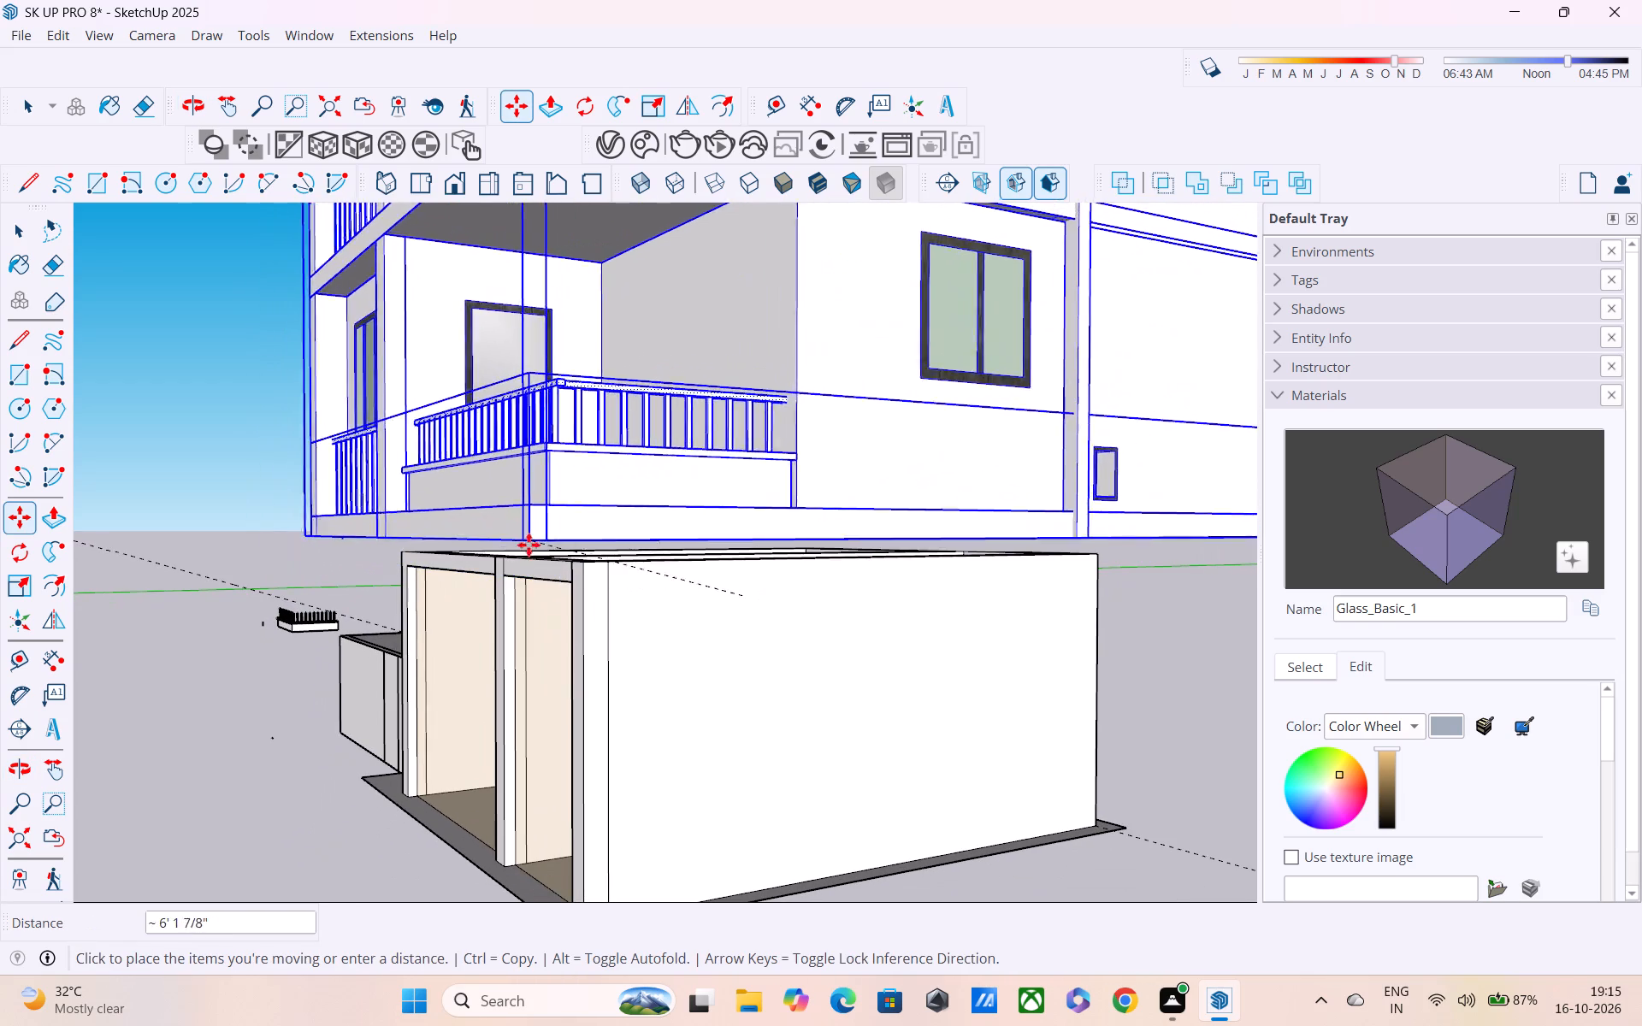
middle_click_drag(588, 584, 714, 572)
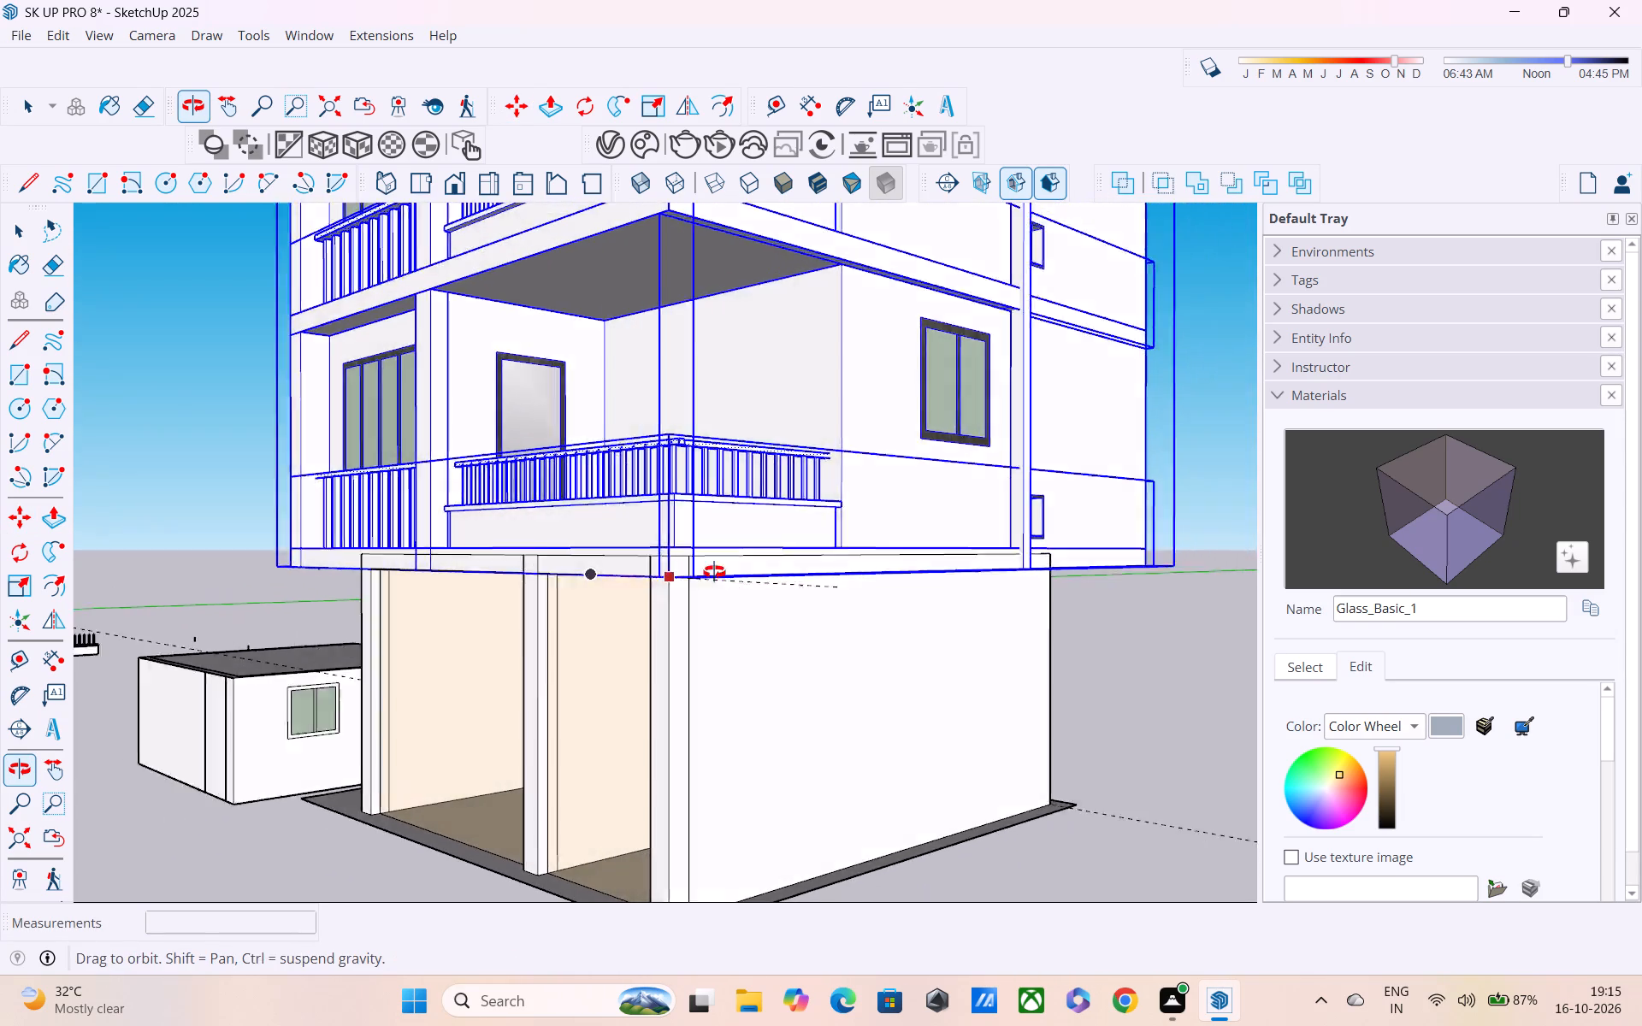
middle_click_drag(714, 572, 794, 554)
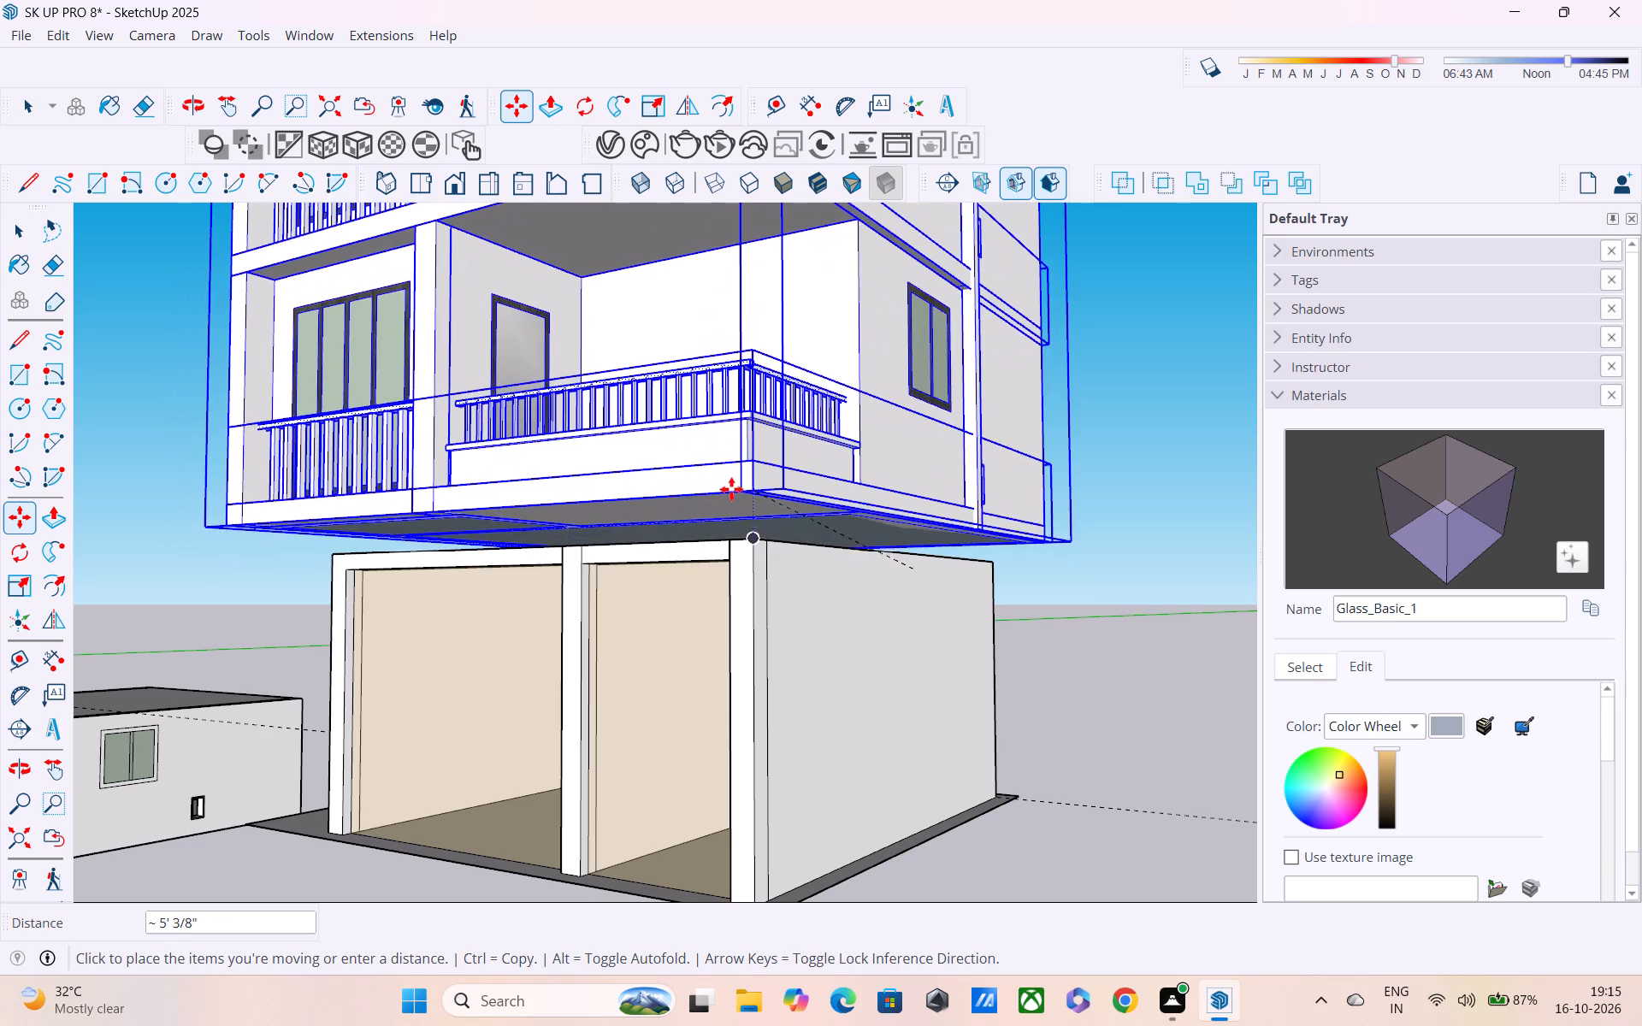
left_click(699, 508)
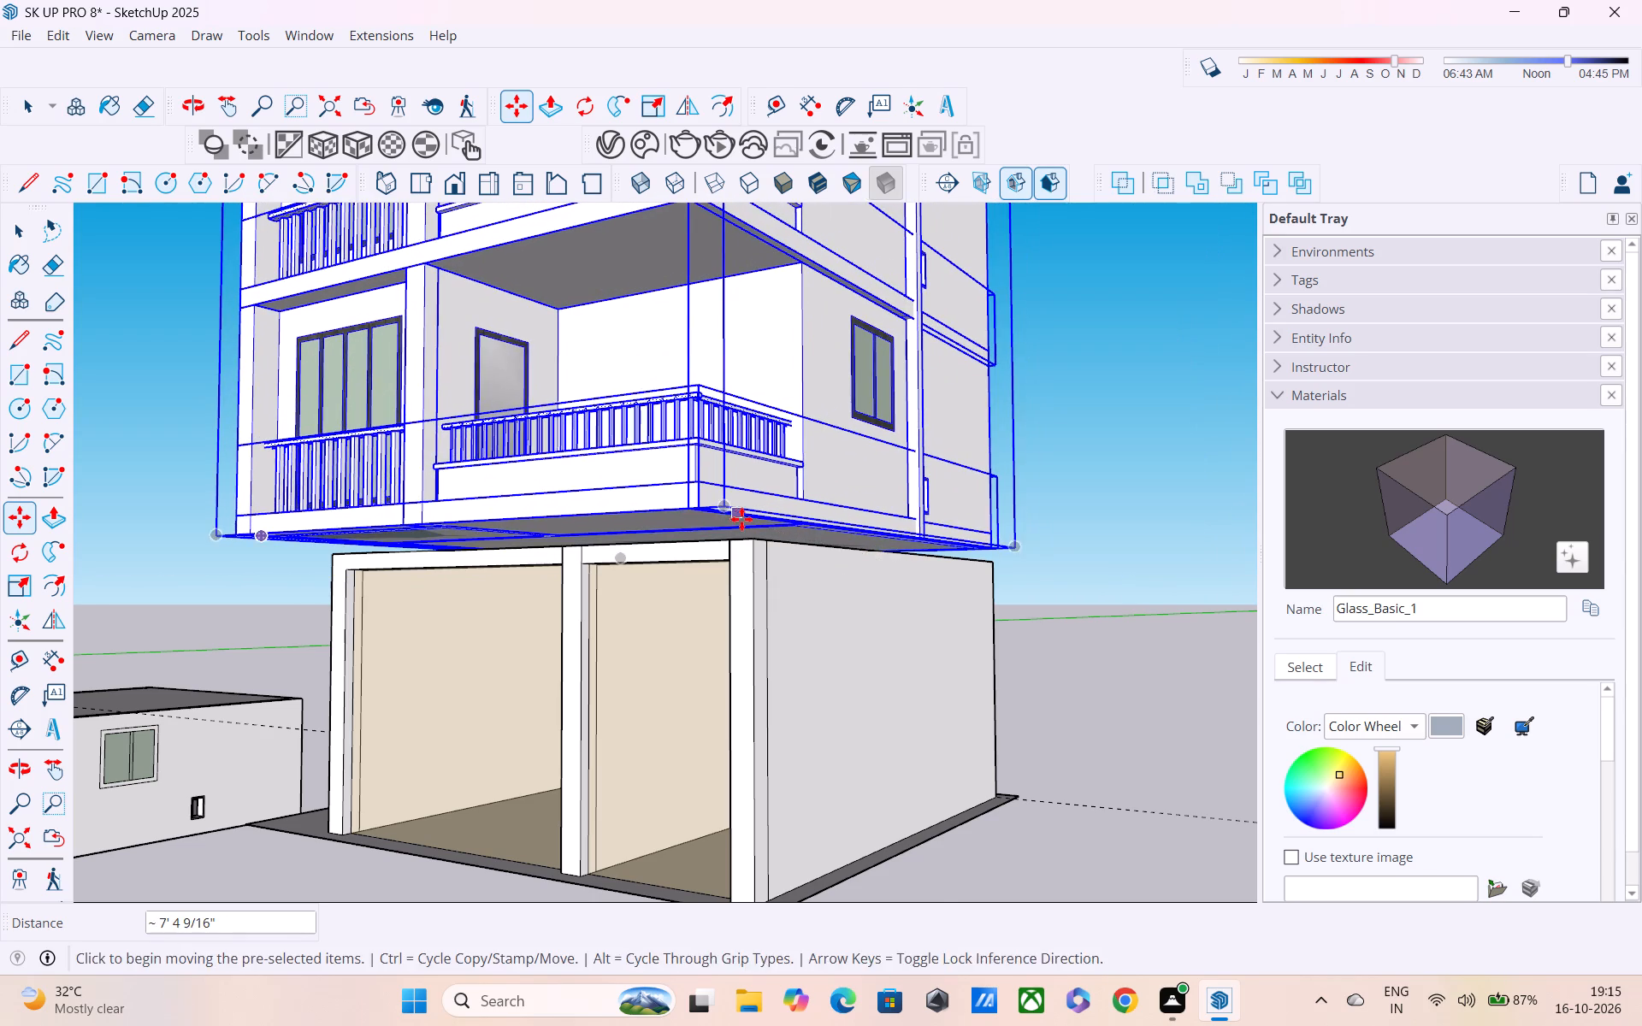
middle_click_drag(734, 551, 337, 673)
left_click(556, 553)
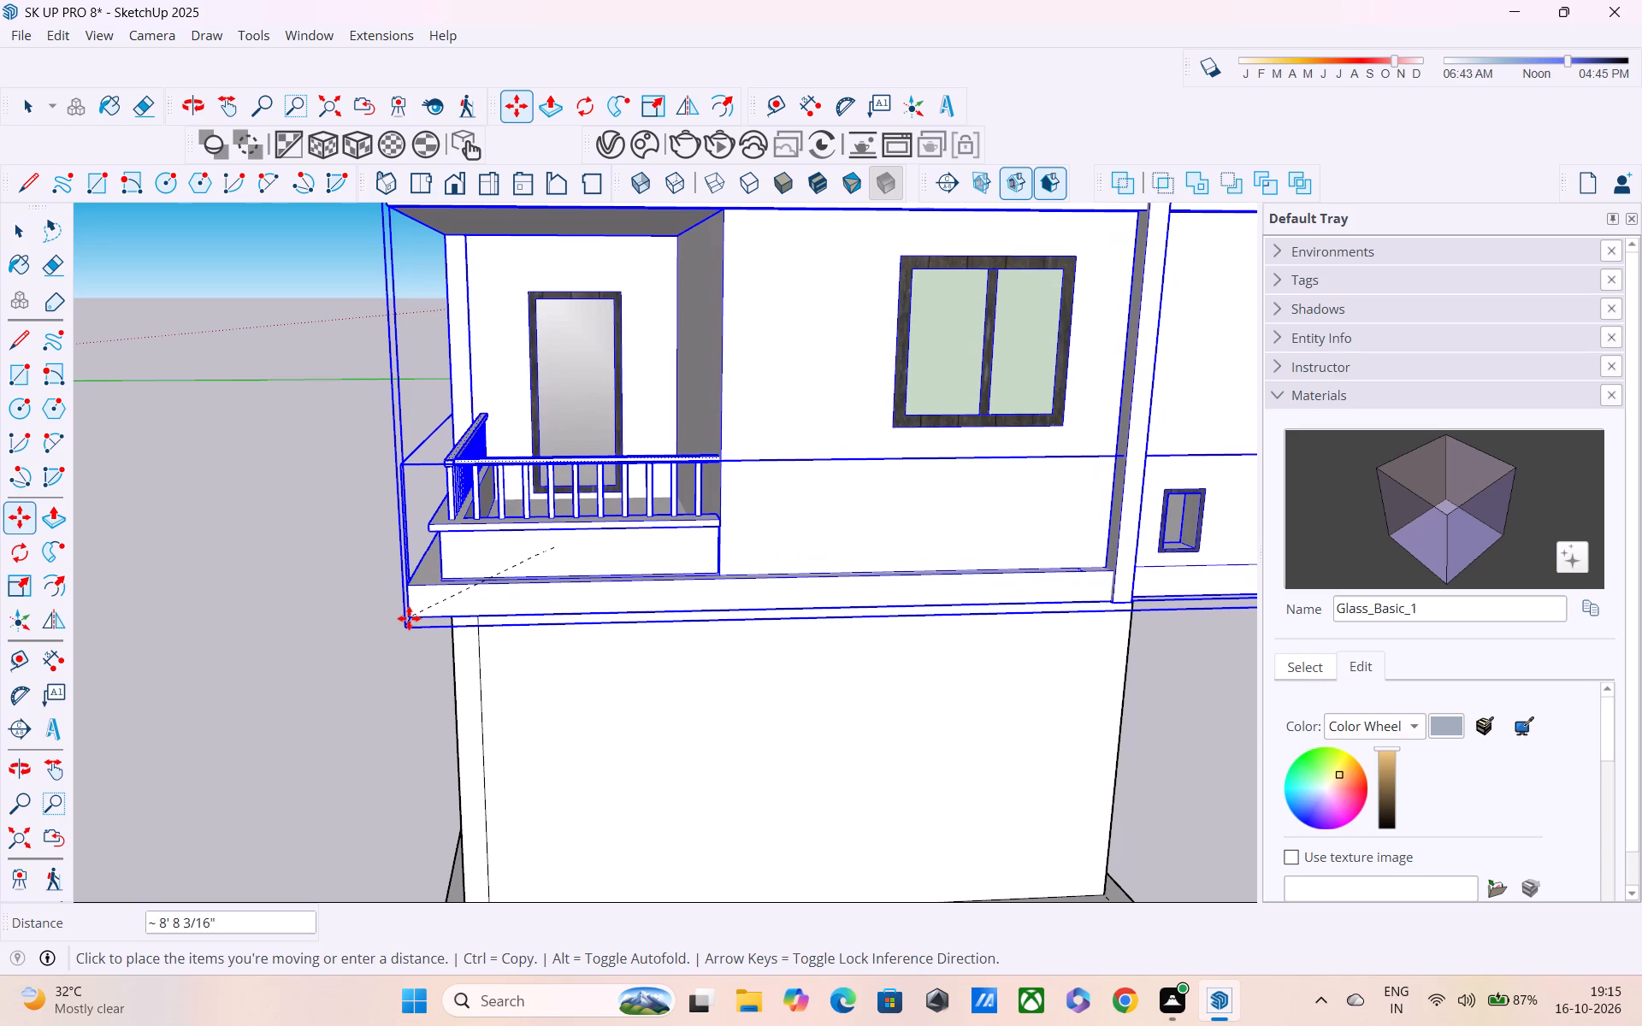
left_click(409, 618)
Move the building about 4' 8" by its lower front corner, snapping it to the endpoint at the two-room structure's top edge.
middle_click_drag(485, 637, 872, 545)
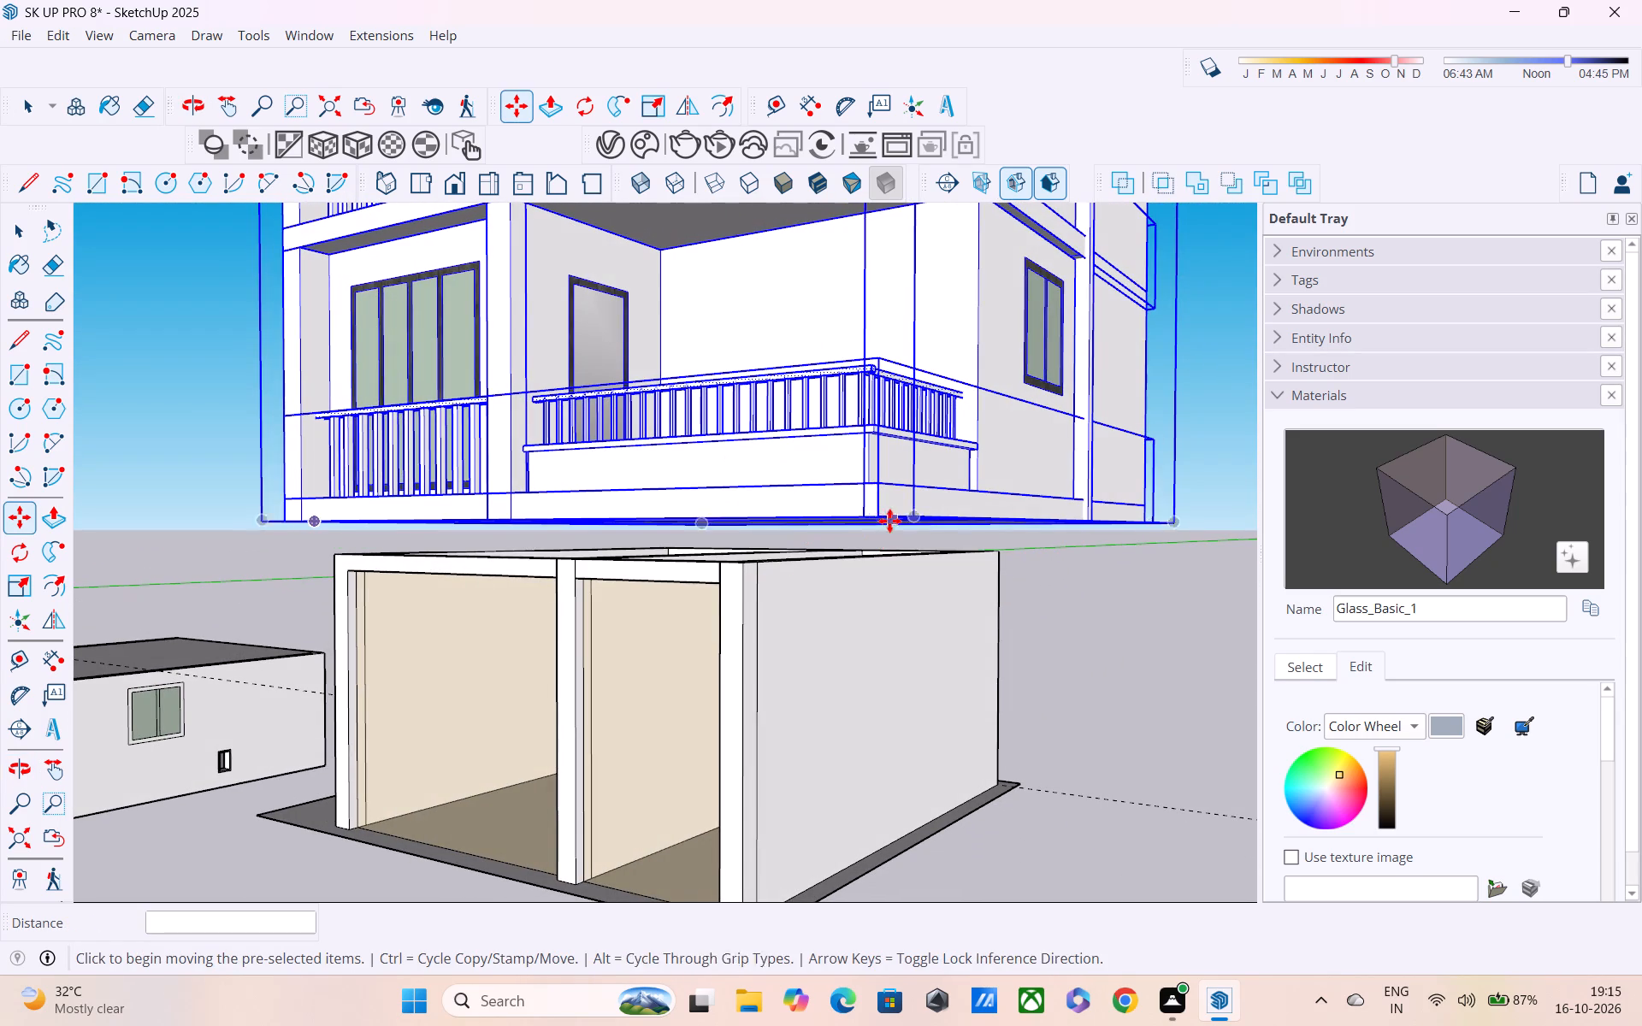
left_click(869, 517)
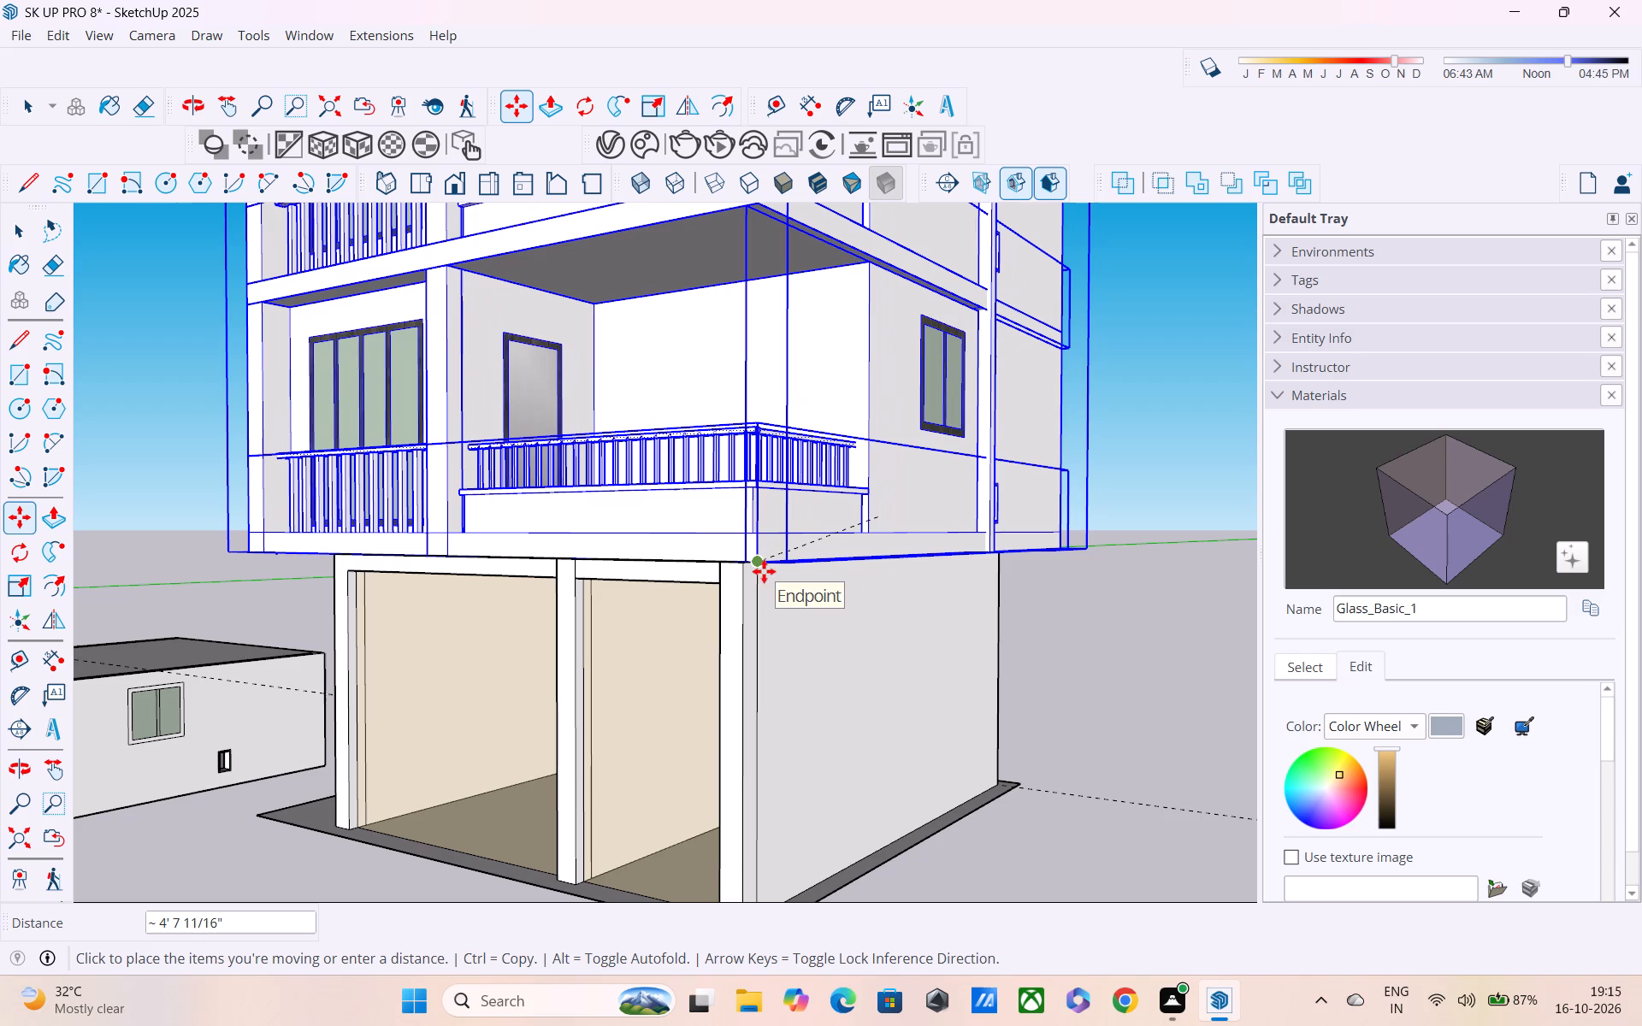
left_click(759, 574)
Slide the building about 1' 6" horizontally toward the glass-front side of the two-room structure.
middle_click_drag(767, 593, 503, 722)
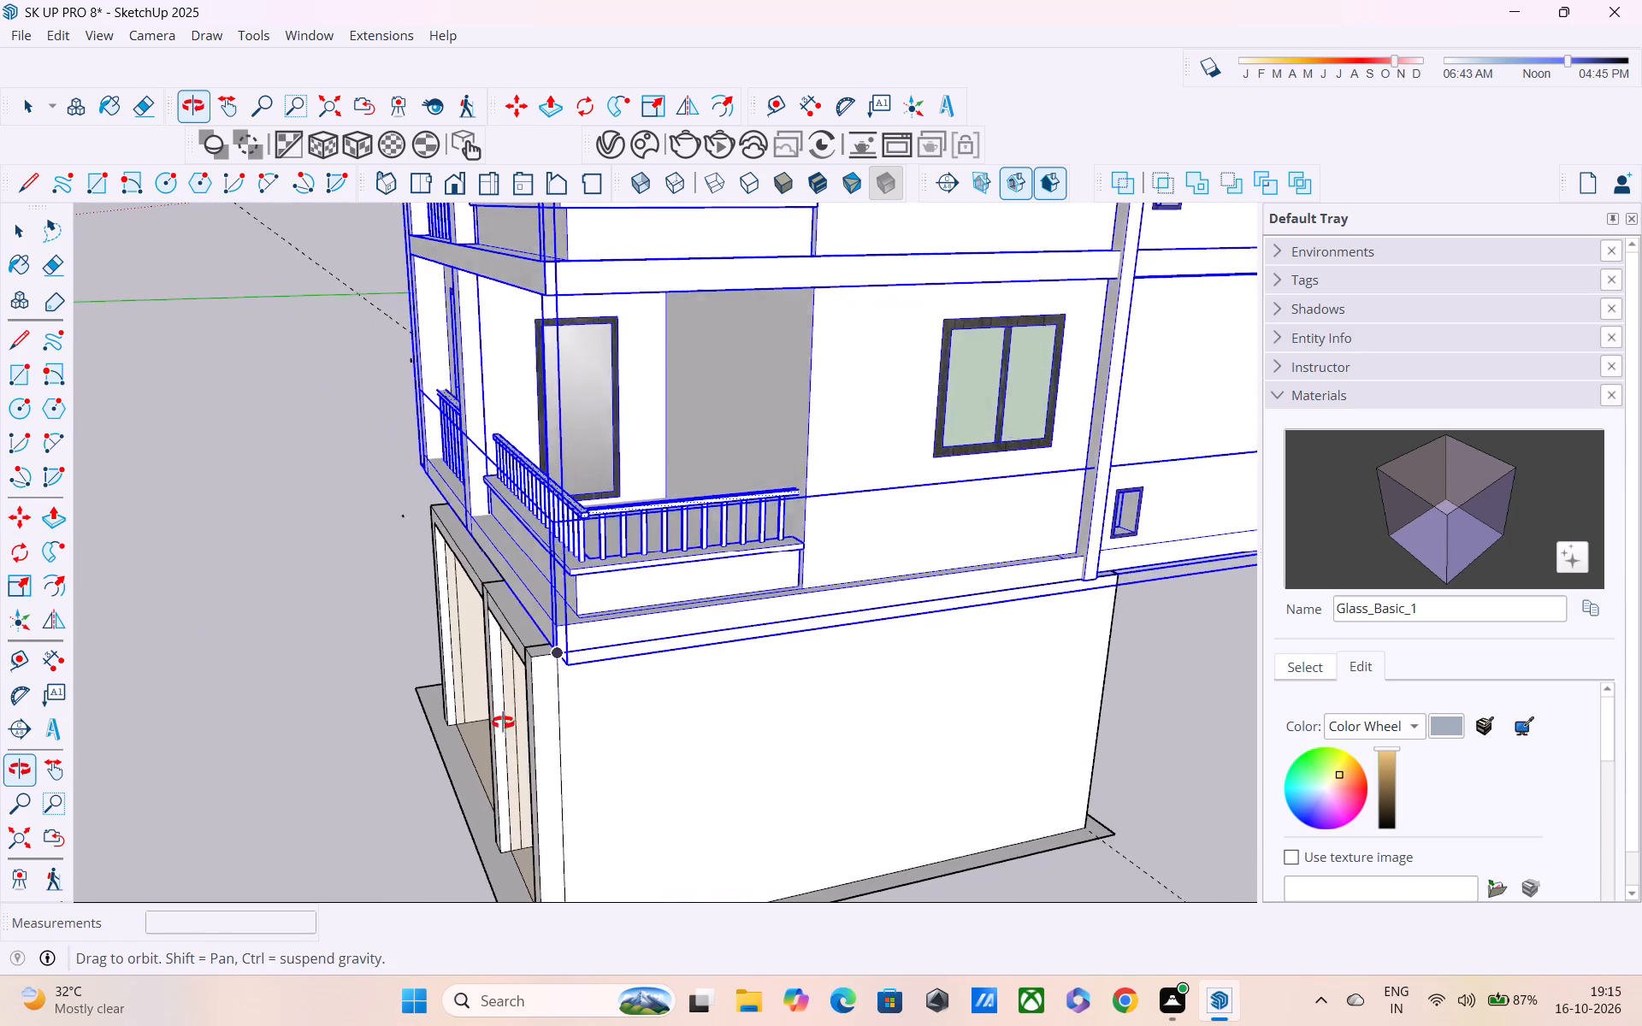
middle_click_drag(503, 722, 499, 722)
scroll(553, 677, "up", 4)
left_click(553, 643)
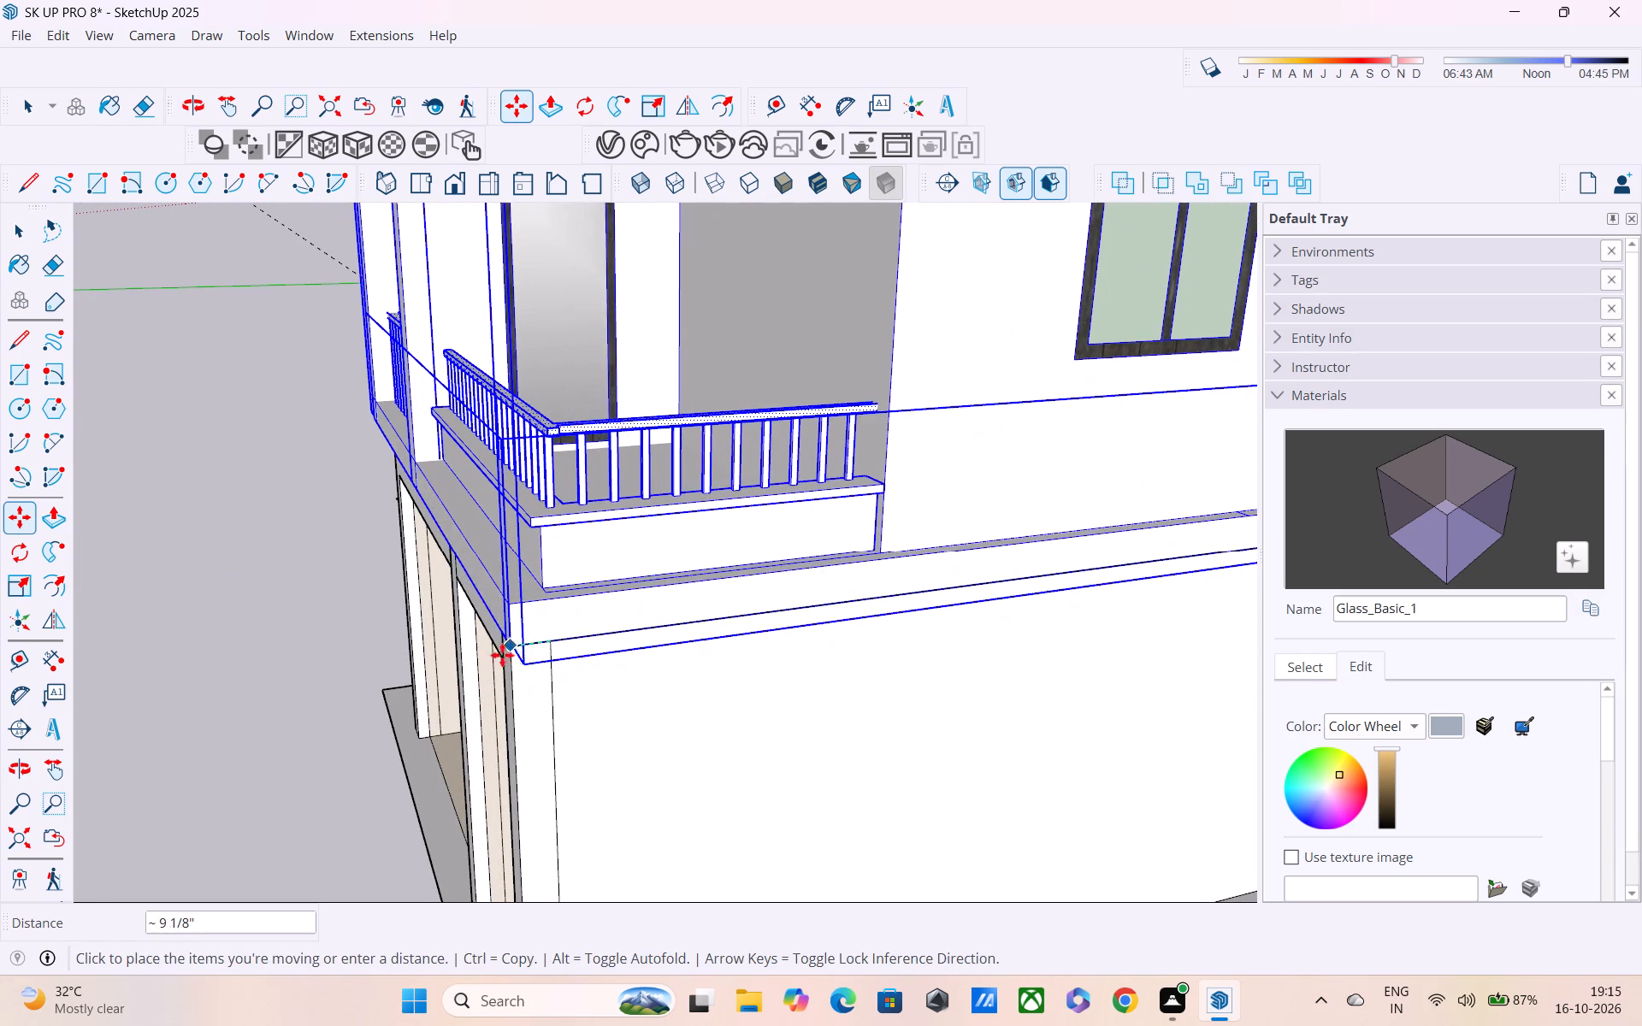
left_click(458, 646)
Examine the alignment and overhangs between the building and the two-room structure from the front, side and rear.
scroll(454, 652, "down", 5)
middle_click_drag(524, 686, 738, 623)
scroll(572, 651, "down", 4)
middle_click_drag(518, 669, 838, 591)
scroll(835, 590, "down", 4)
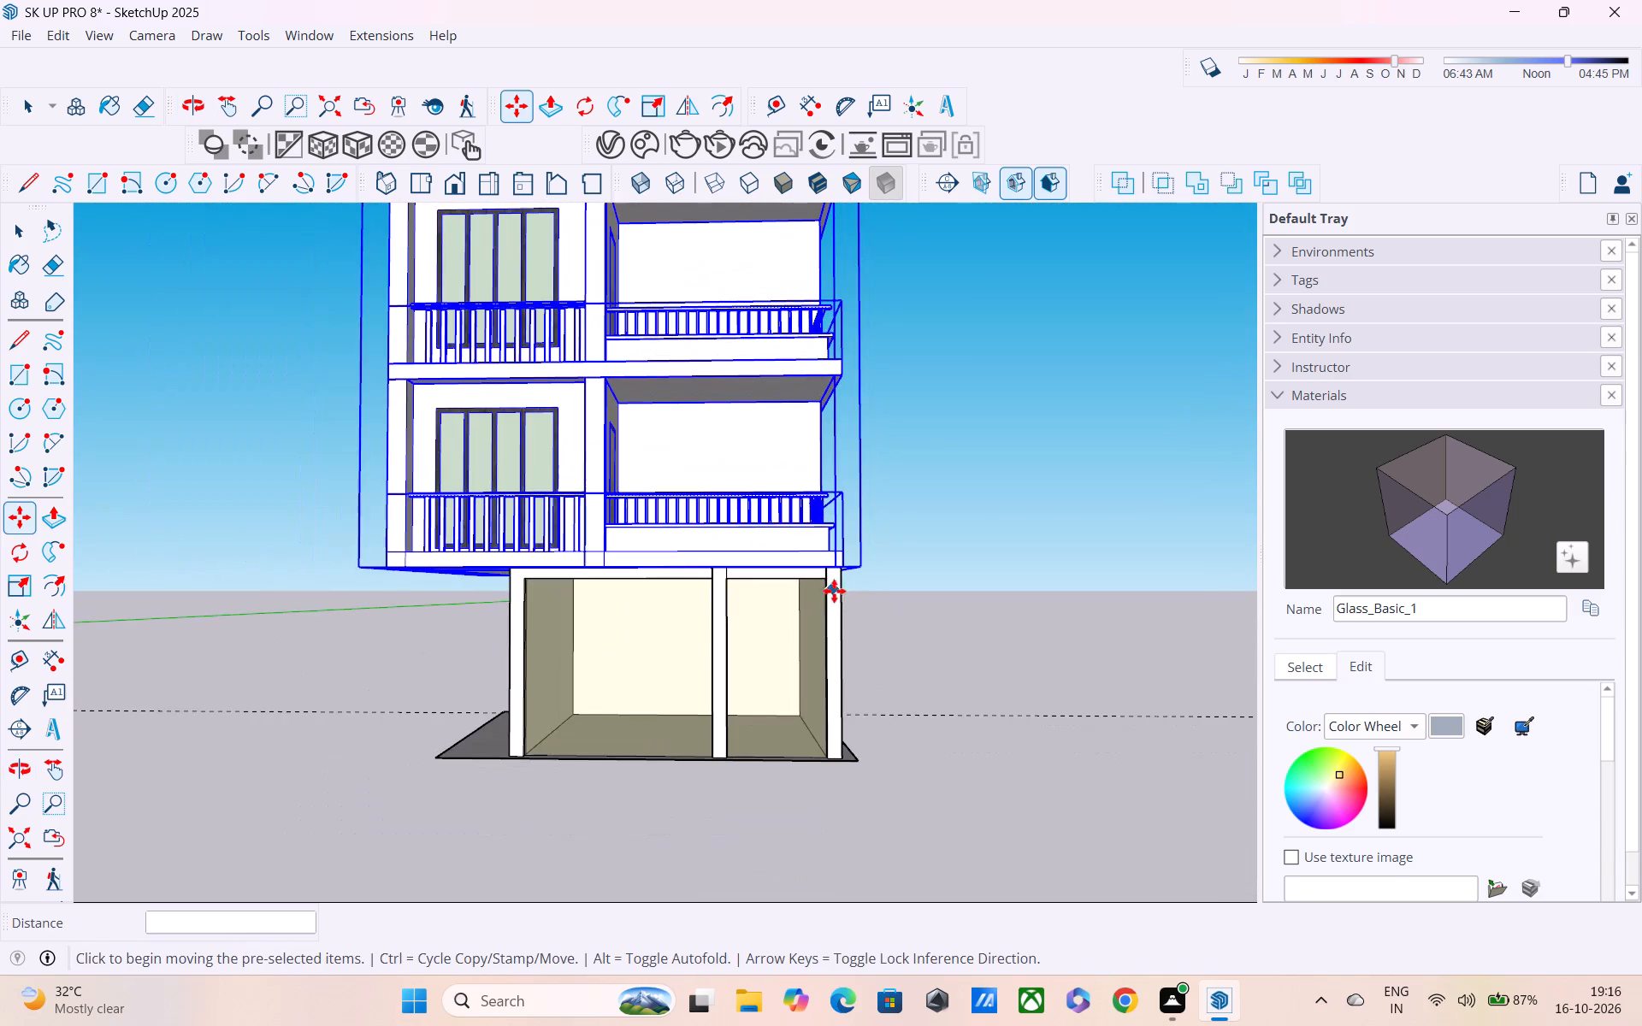
middle_click_drag(395, 695, 481, 758)
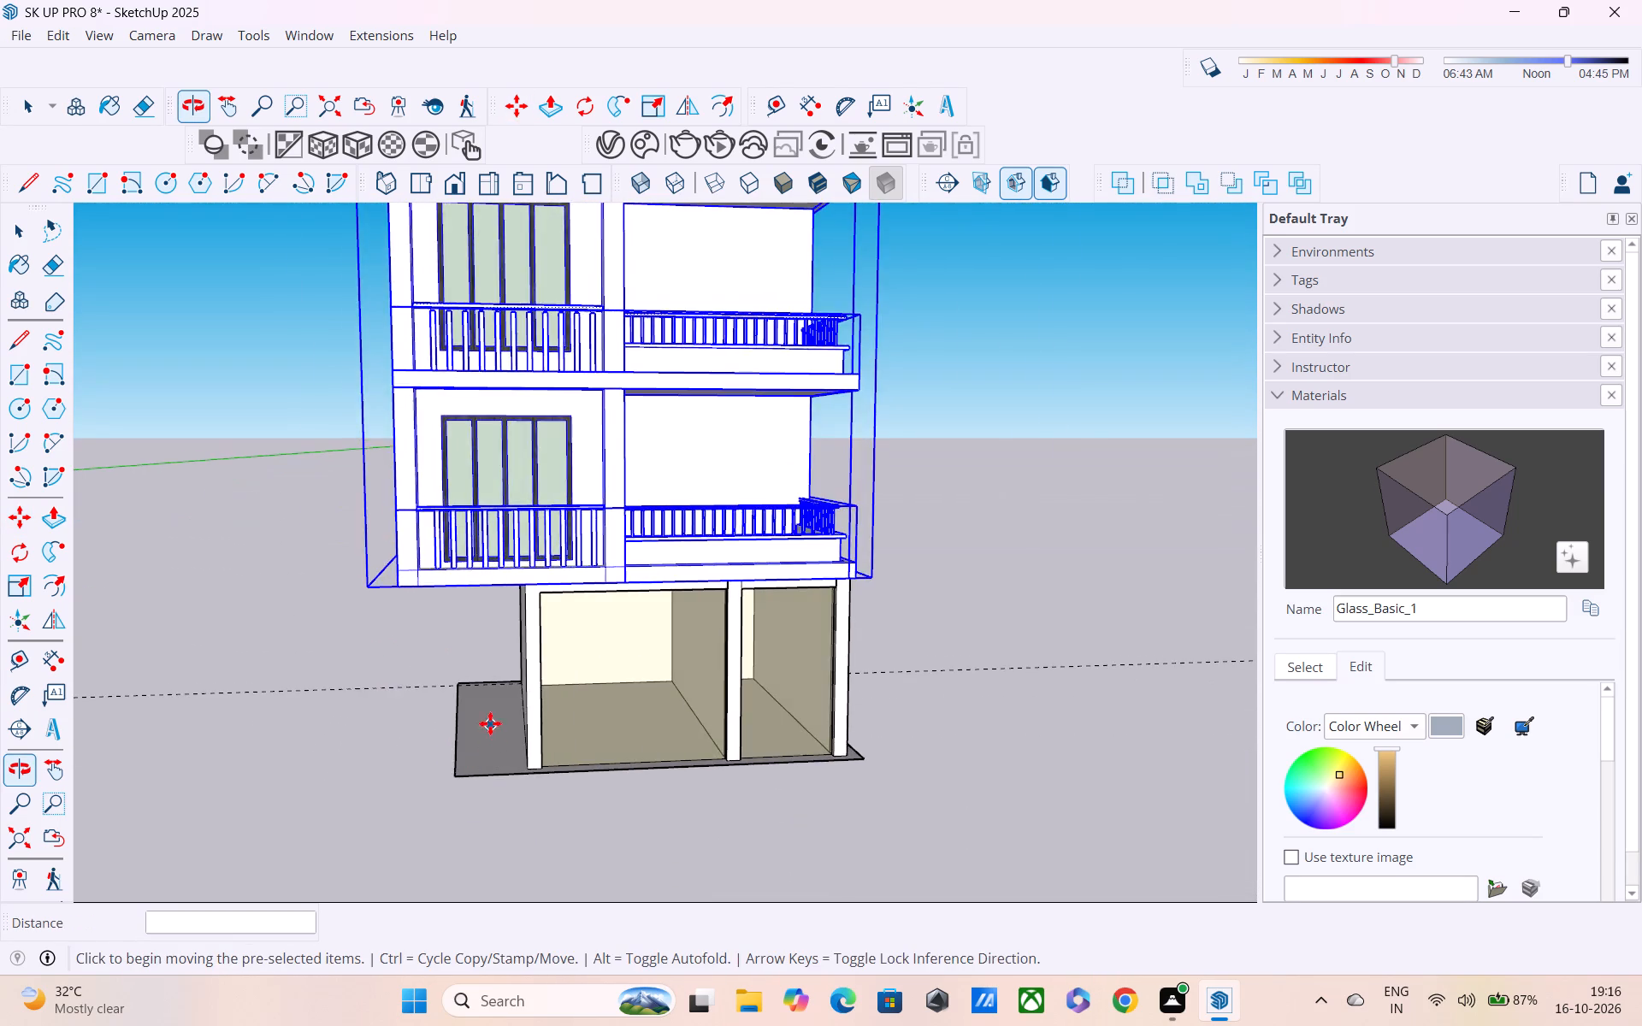
scroll(482, 709, "up", 4)
middle_click_drag(488, 655, 102, 675)
scroll(830, 640, "down", 1)
middle_click_drag(963, 641, 475, 585)
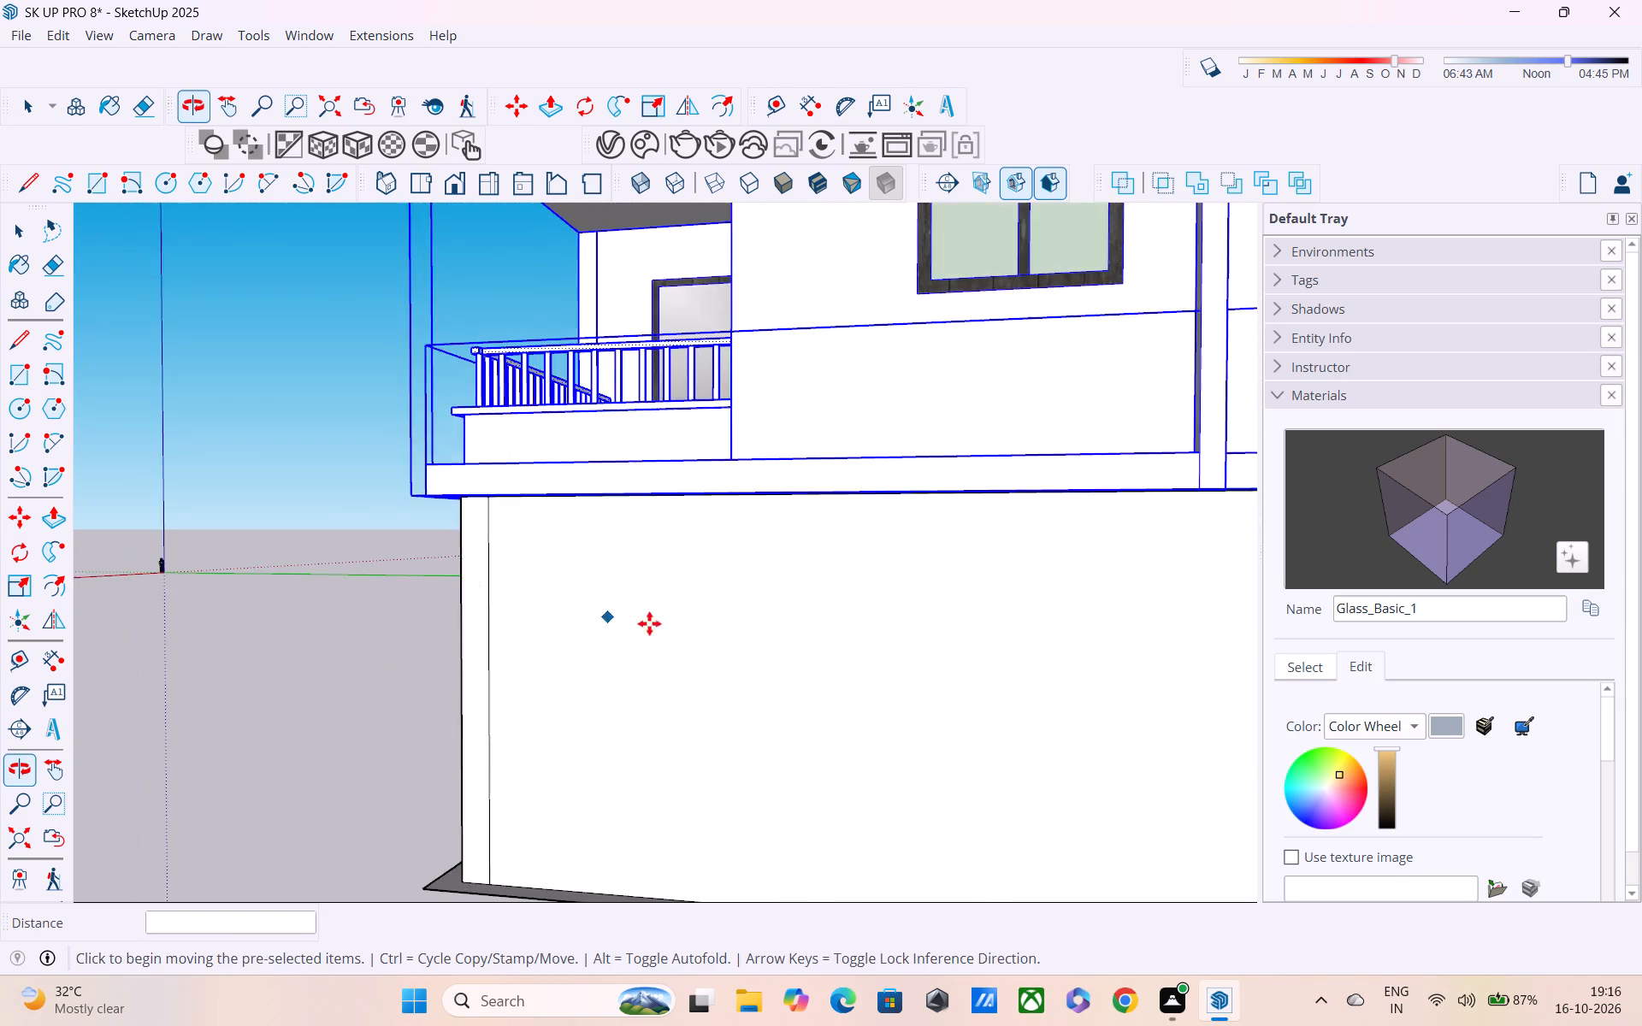
scroll(799, 640, "down", 4)
middle_click_drag(1053, 652, 639, 577)
scroll(639, 577, "up", 1)
scroll(689, 585, "down", 4)
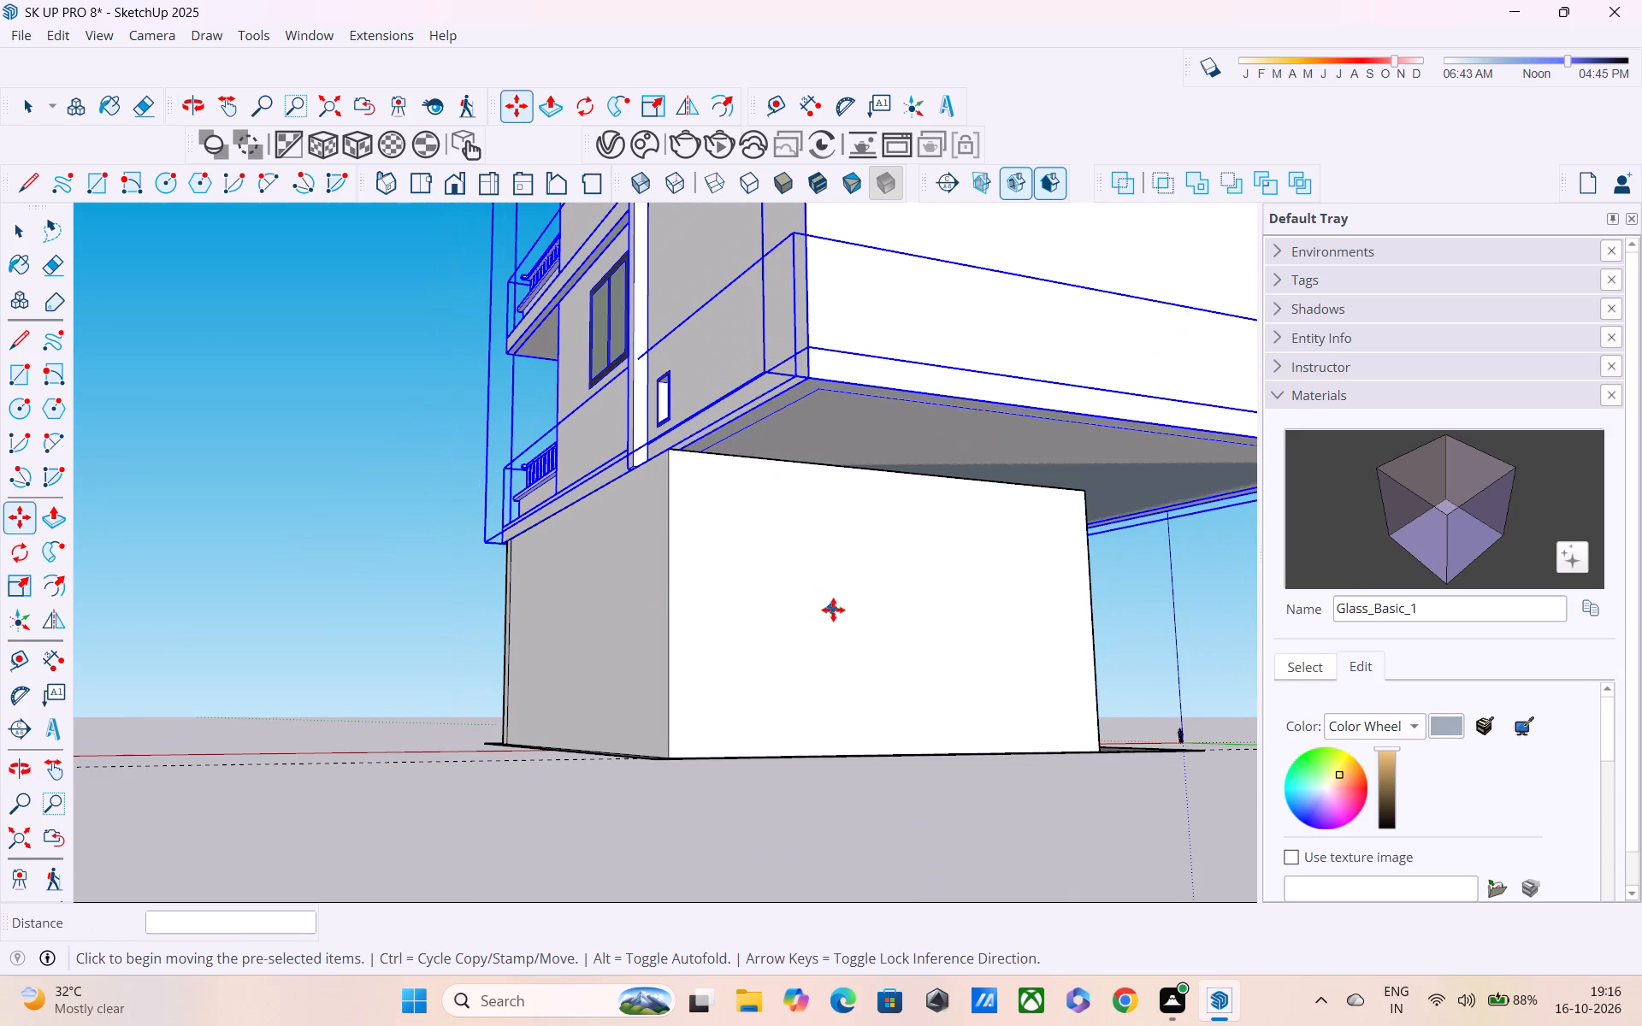
Push/Pull the two-room structure's plain rear wall by 9" beneath the building's overhang.
type("op")
left_click(833, 610)
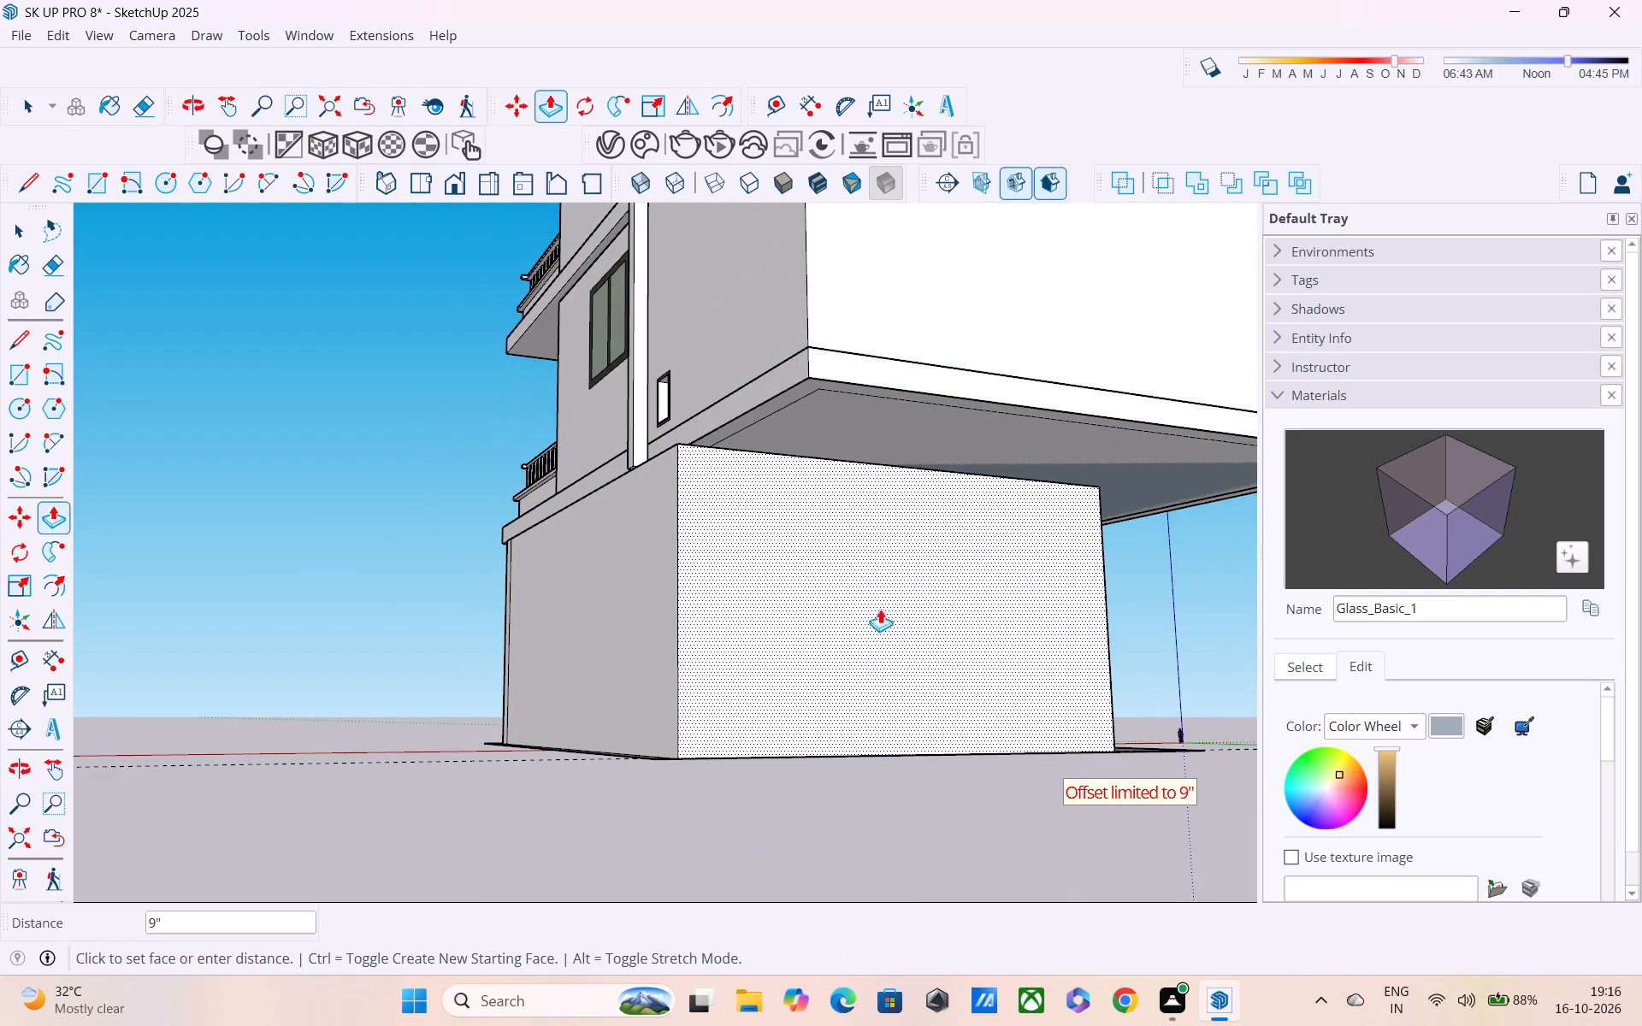
left_click_drag(940, 541, 1006, 546)
Push/Pull the two-room structure's long side wall about 4 9/16", snapping it to the building's lower edge.
middle_click_drag(938, 542, 947, 690)
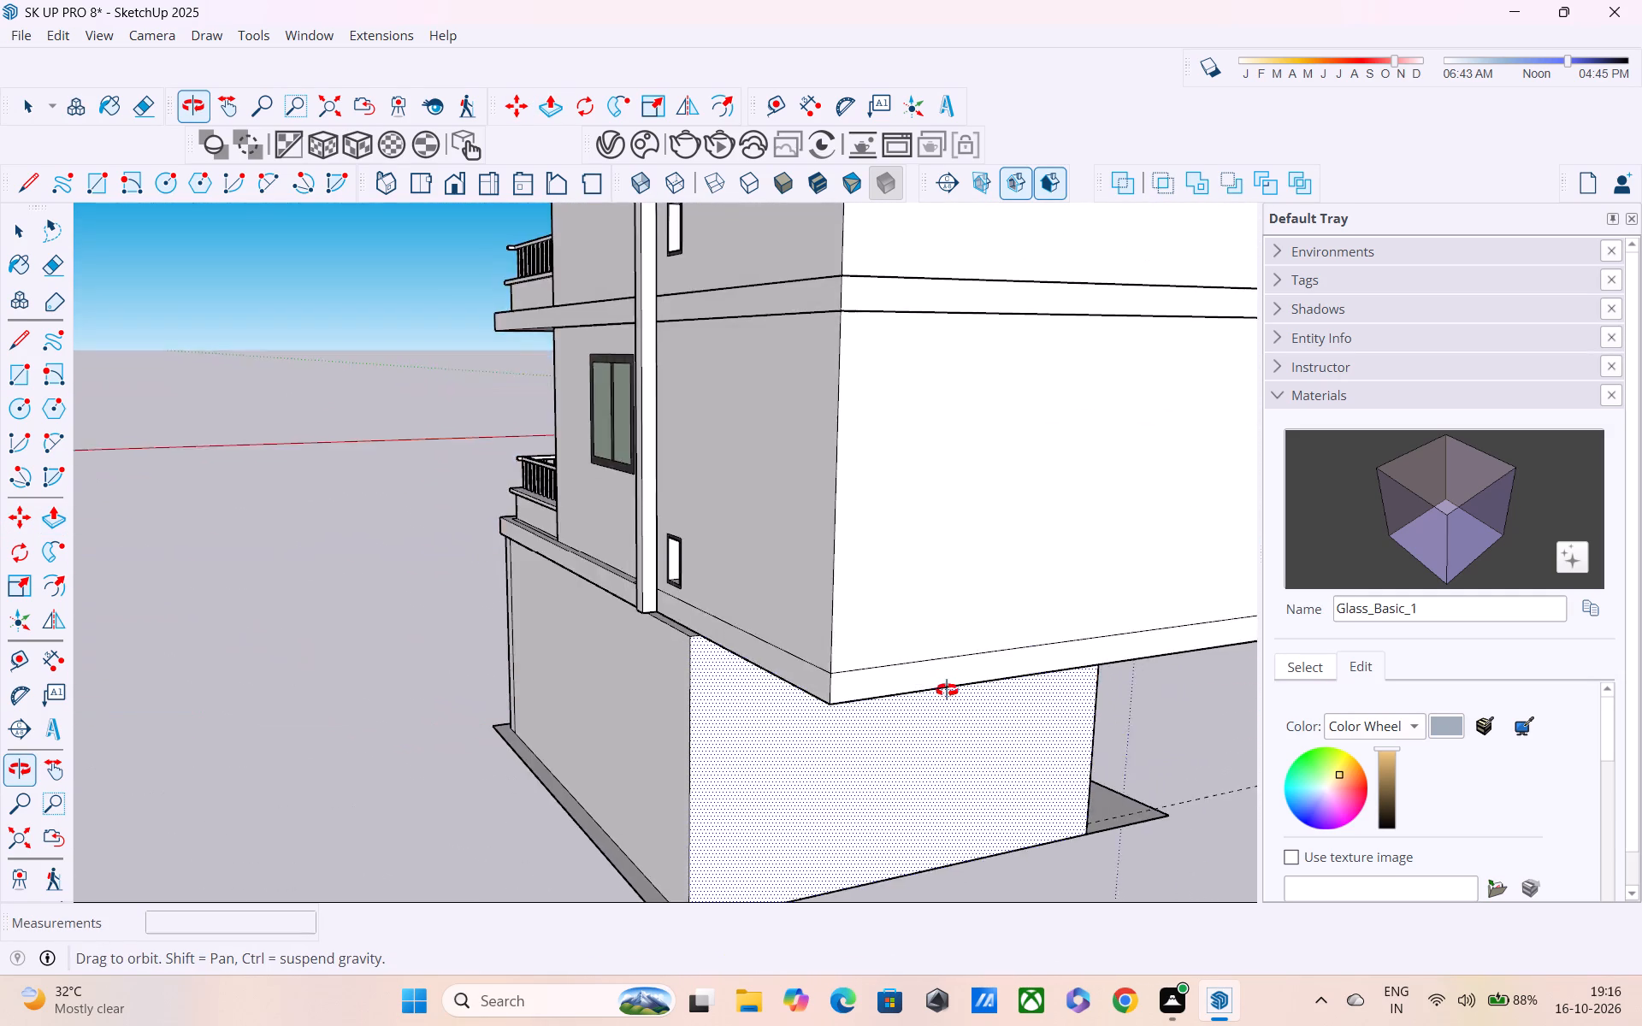
middle_click_drag(947, 690, 830, 632)
middle_click_drag(727, 662, 1037, 720)
scroll(841, 628, "up", 3)
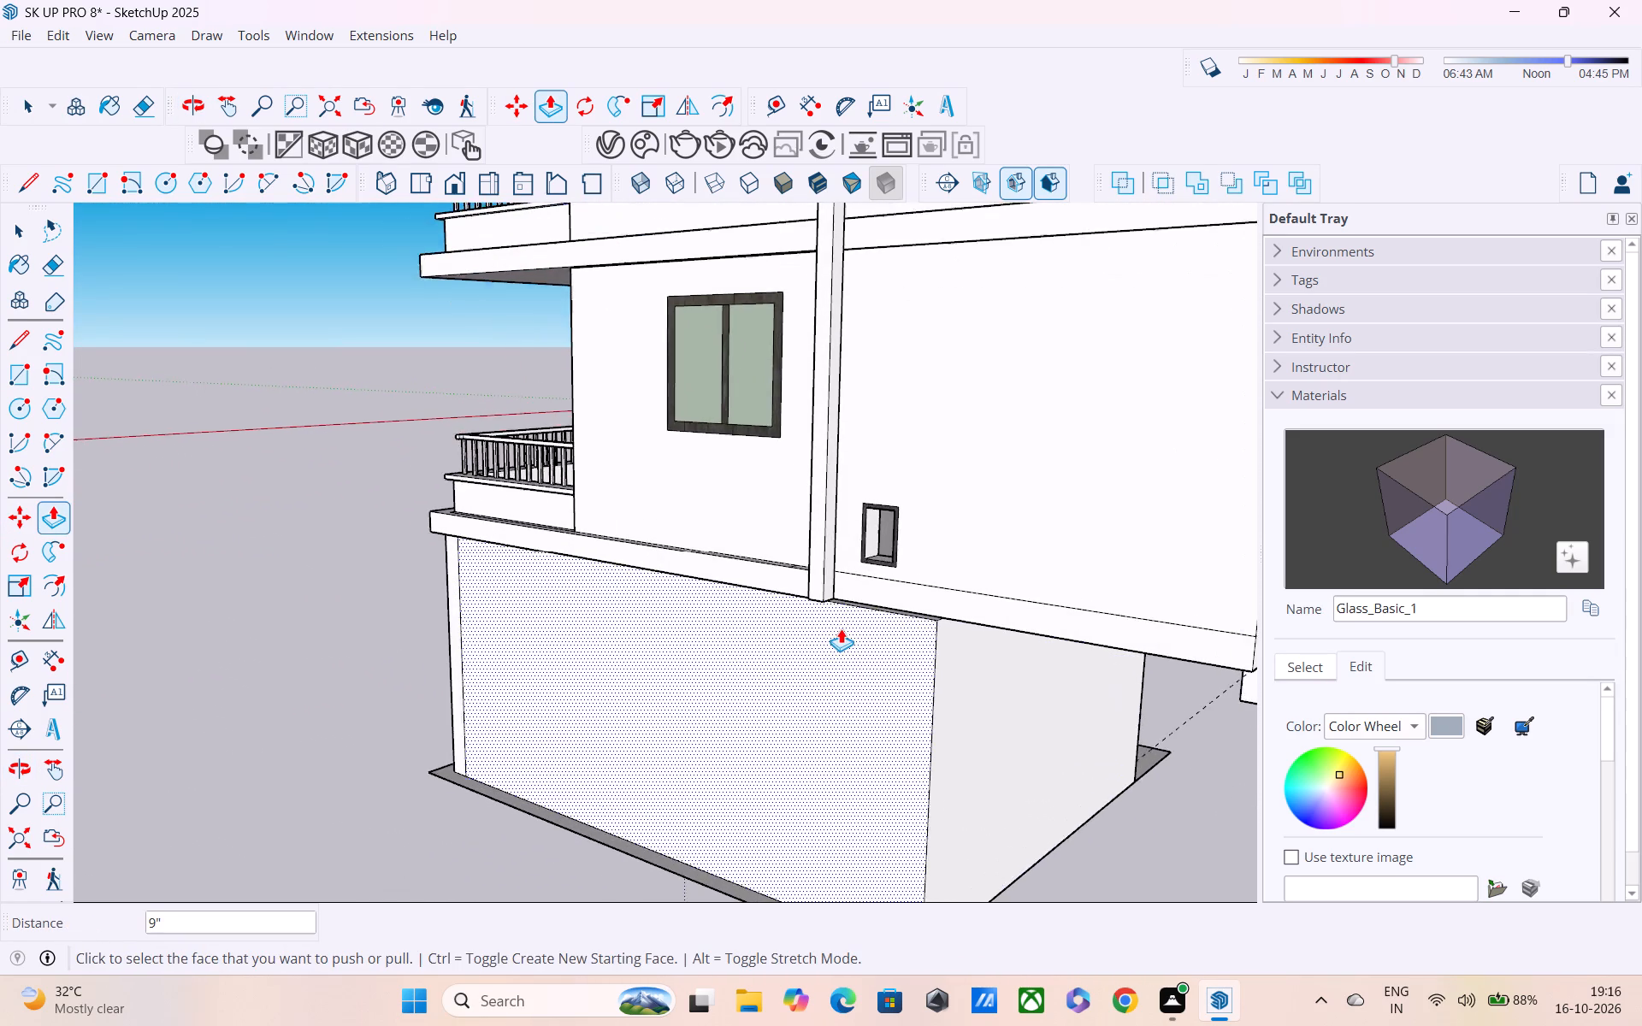
middle_click_drag(910, 624, 781, 649)
left_click(729, 696)
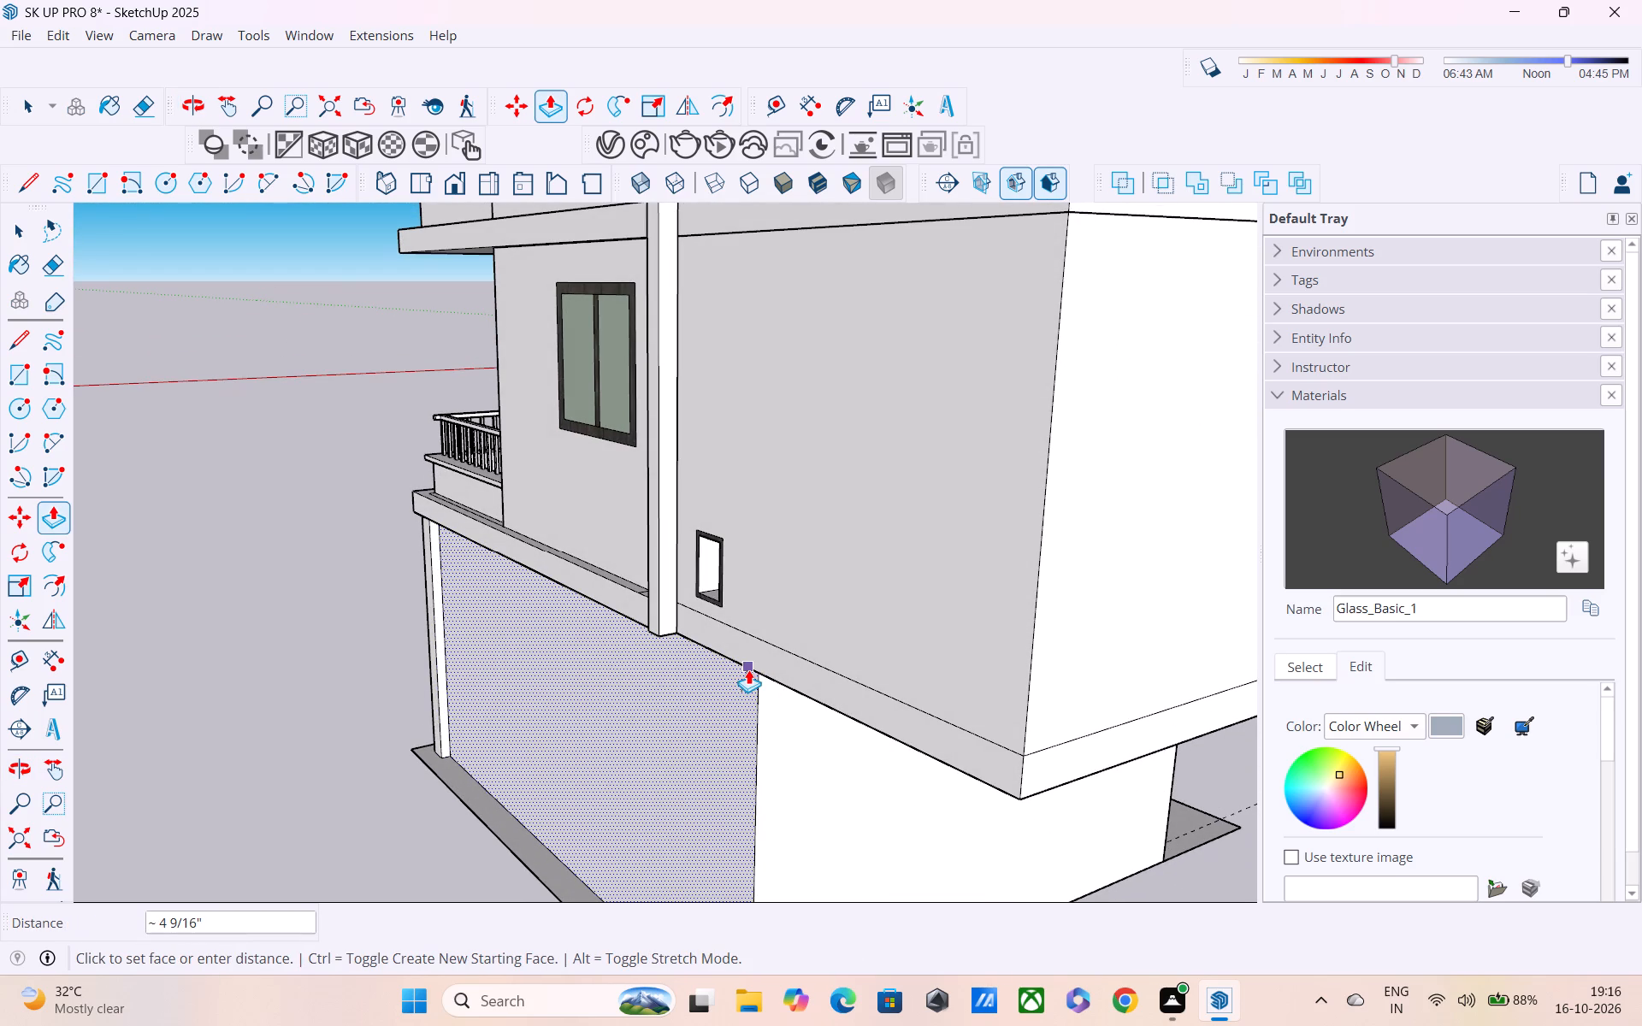
left_click(748, 669)
Pull the two-room structure's rear wall outward about 7' 9" to meet the building's rear lower edge.
middle_click_drag(797, 705, 713, 626)
left_click(738, 661)
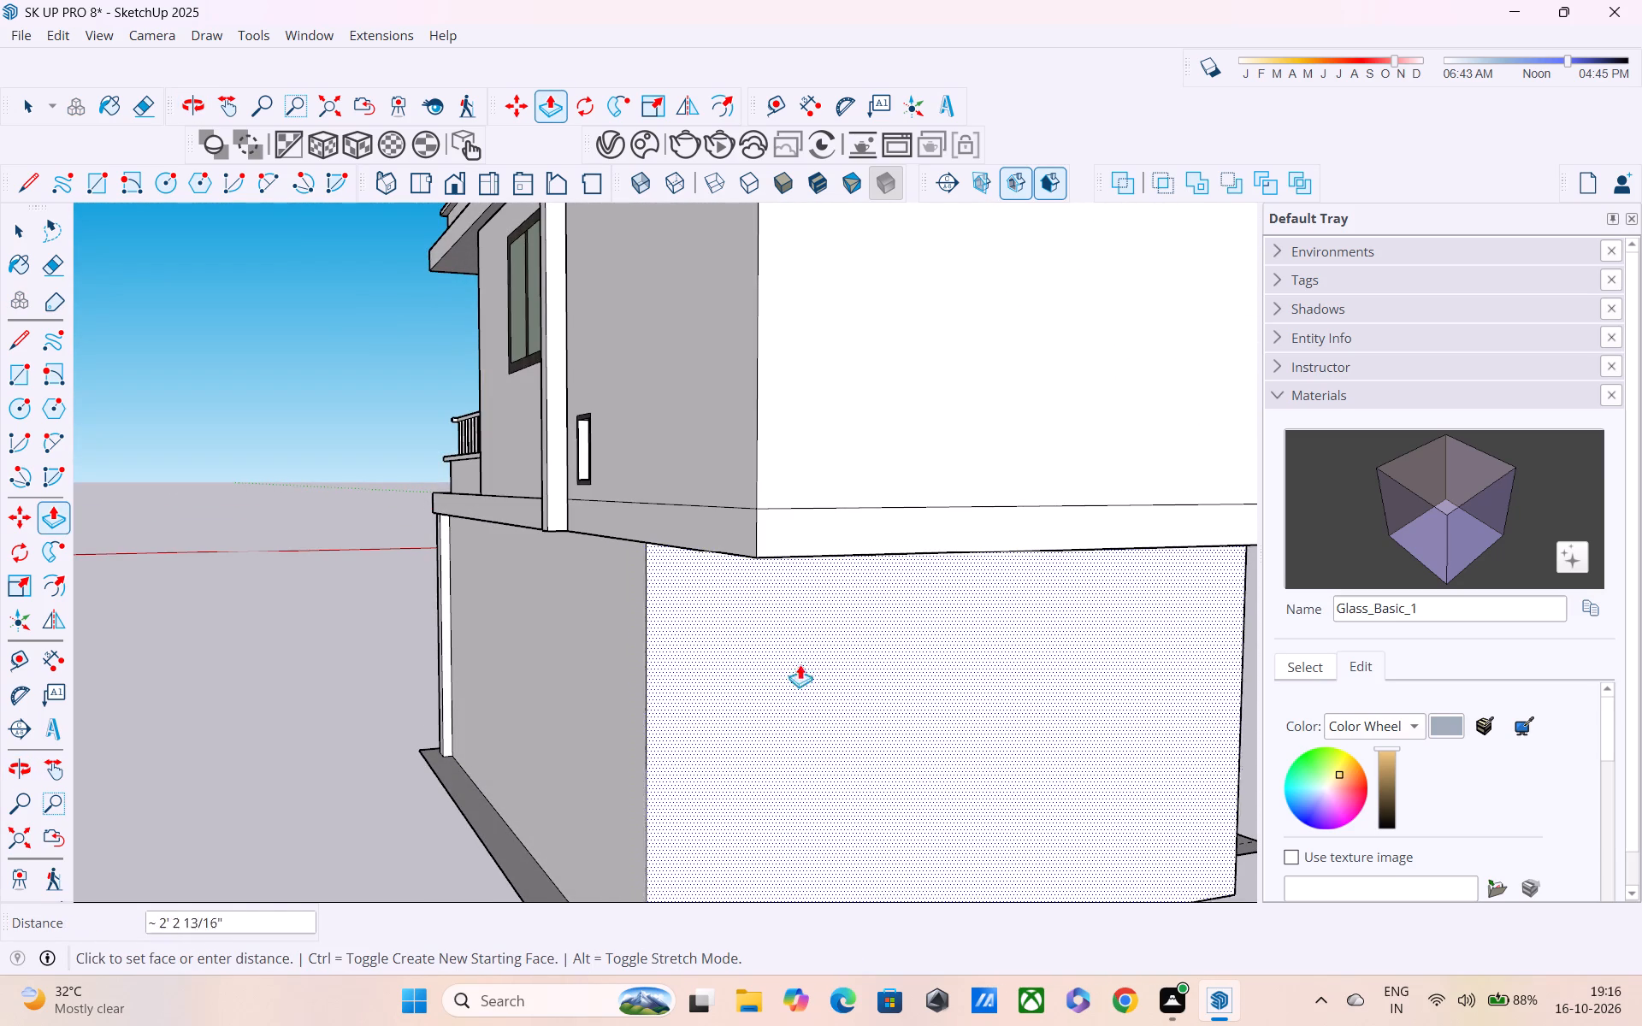
left_click(869, 550)
Examine how the extended two-room structure lines up under the building from the side and the front.
scroll(870, 552, "down", 4)
middle_click_drag(794, 615, 1097, 659)
scroll(1102, 655, "up", 1)
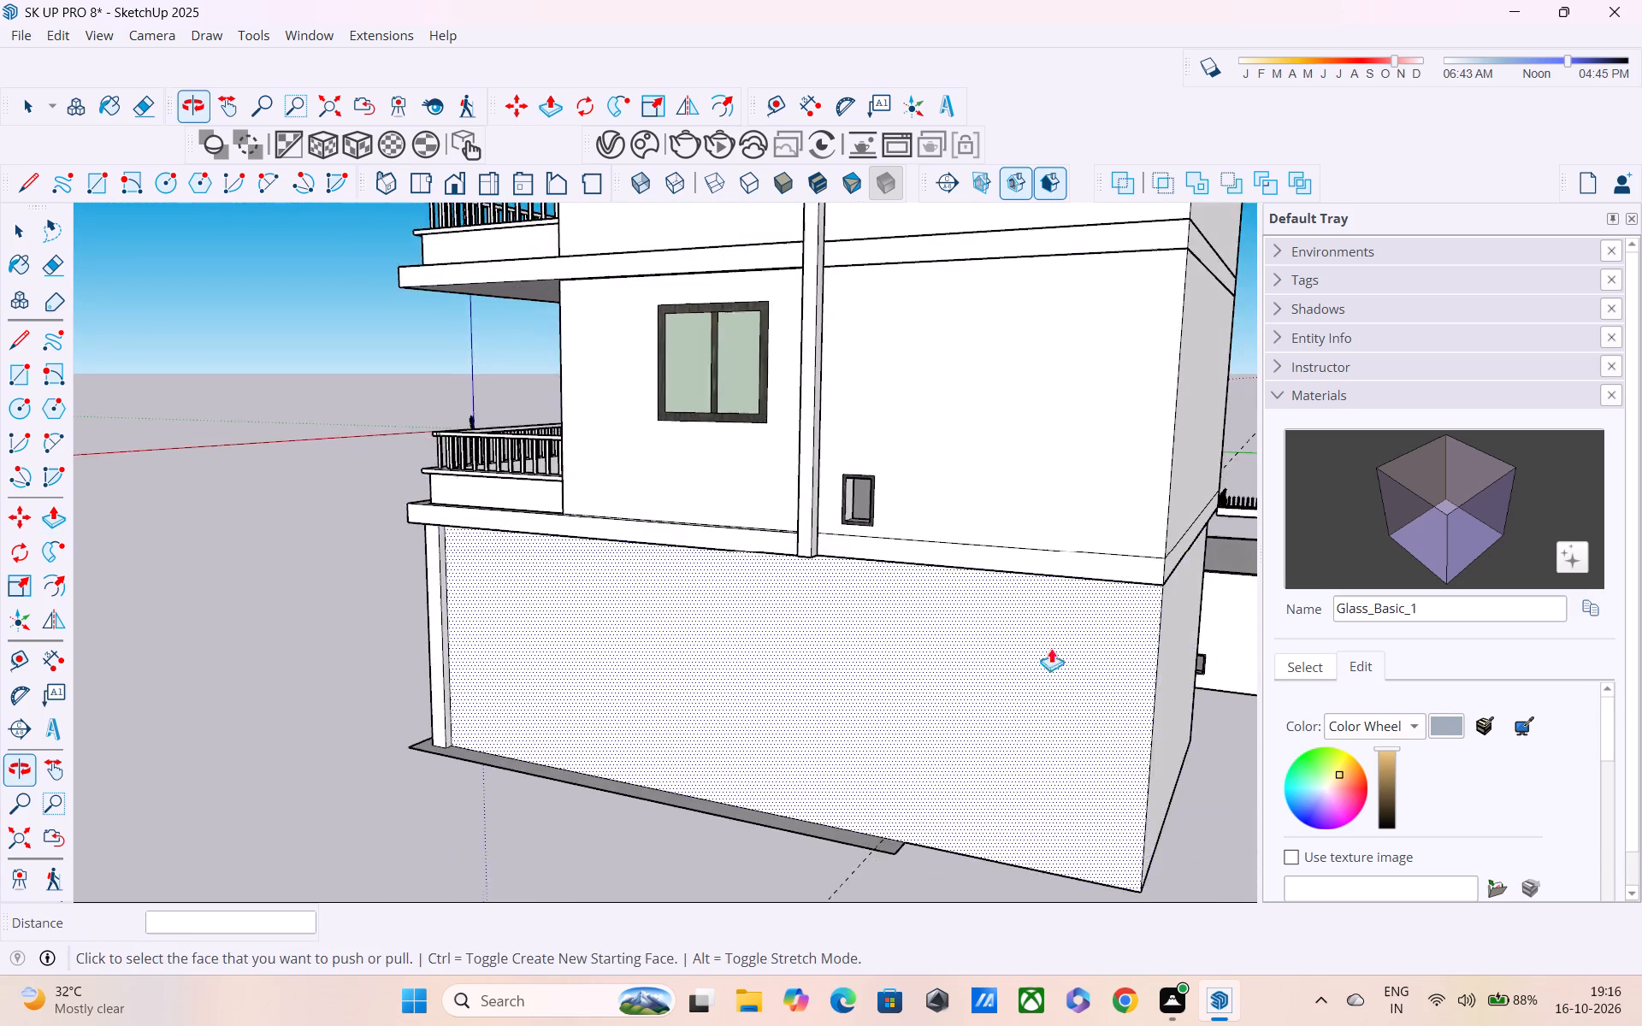
scroll(862, 614, "down", 2)
middle_click_drag(862, 626, 1209, 598)
scroll(846, 599, "down", 4)
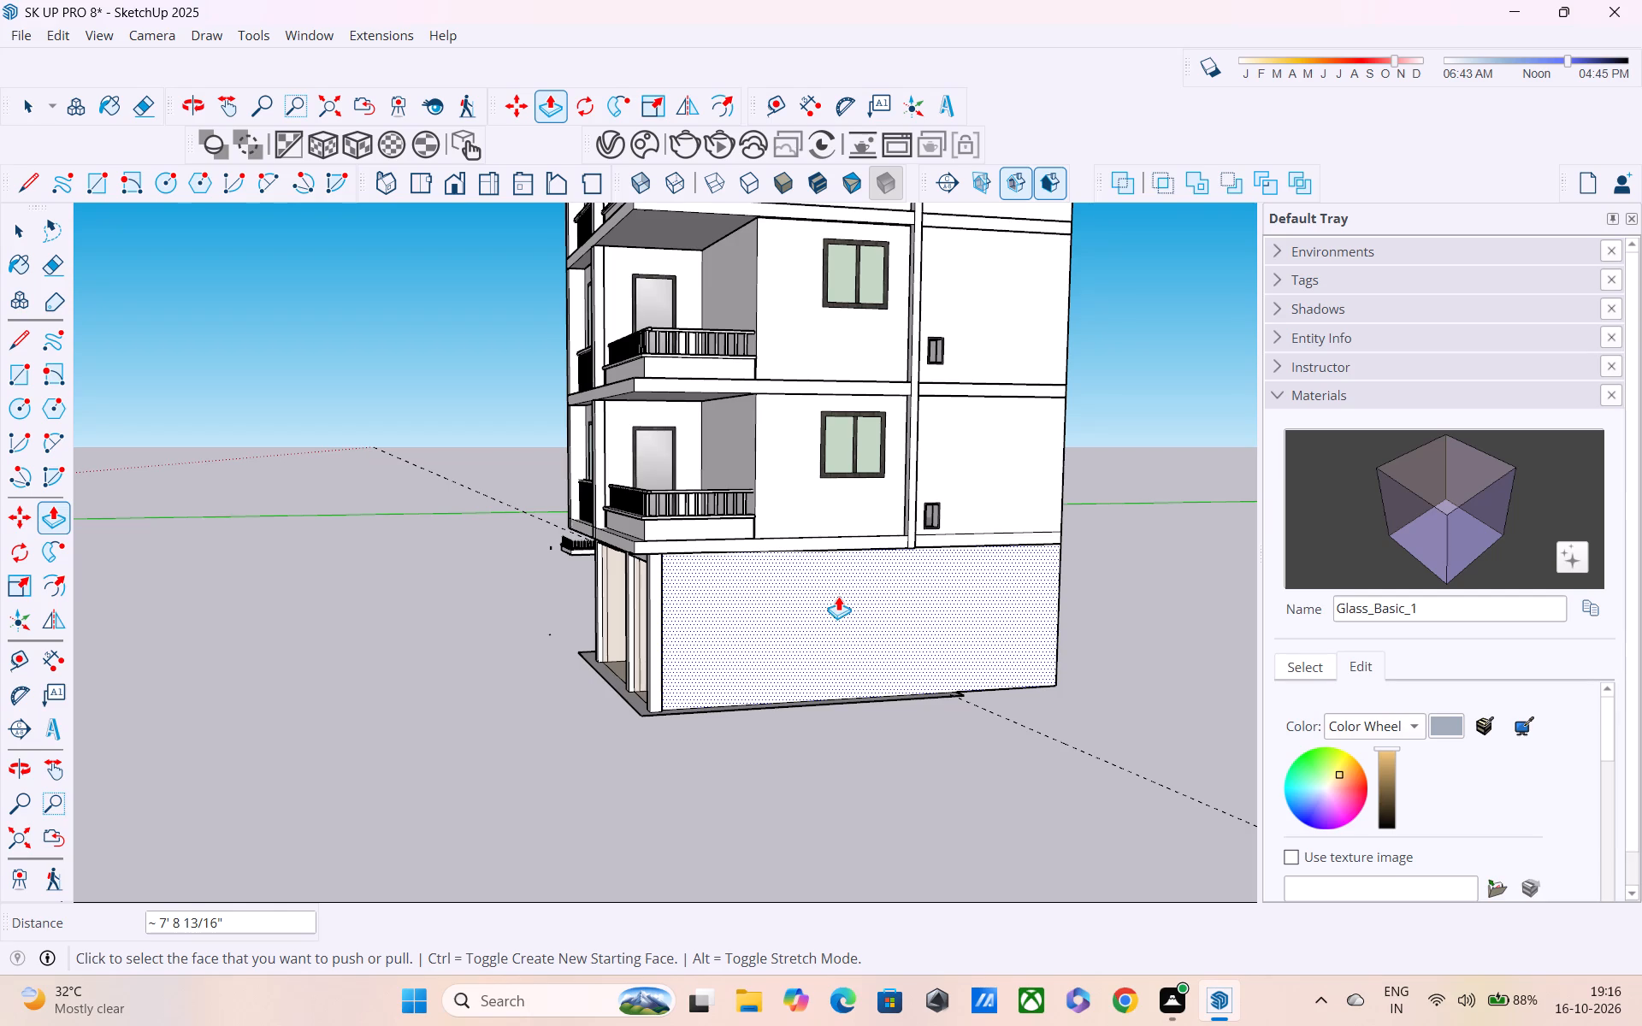
scroll(838, 596, "up", 1)
middle_click_drag(829, 523, 924, 751)
scroll(929, 548, "down", 3)
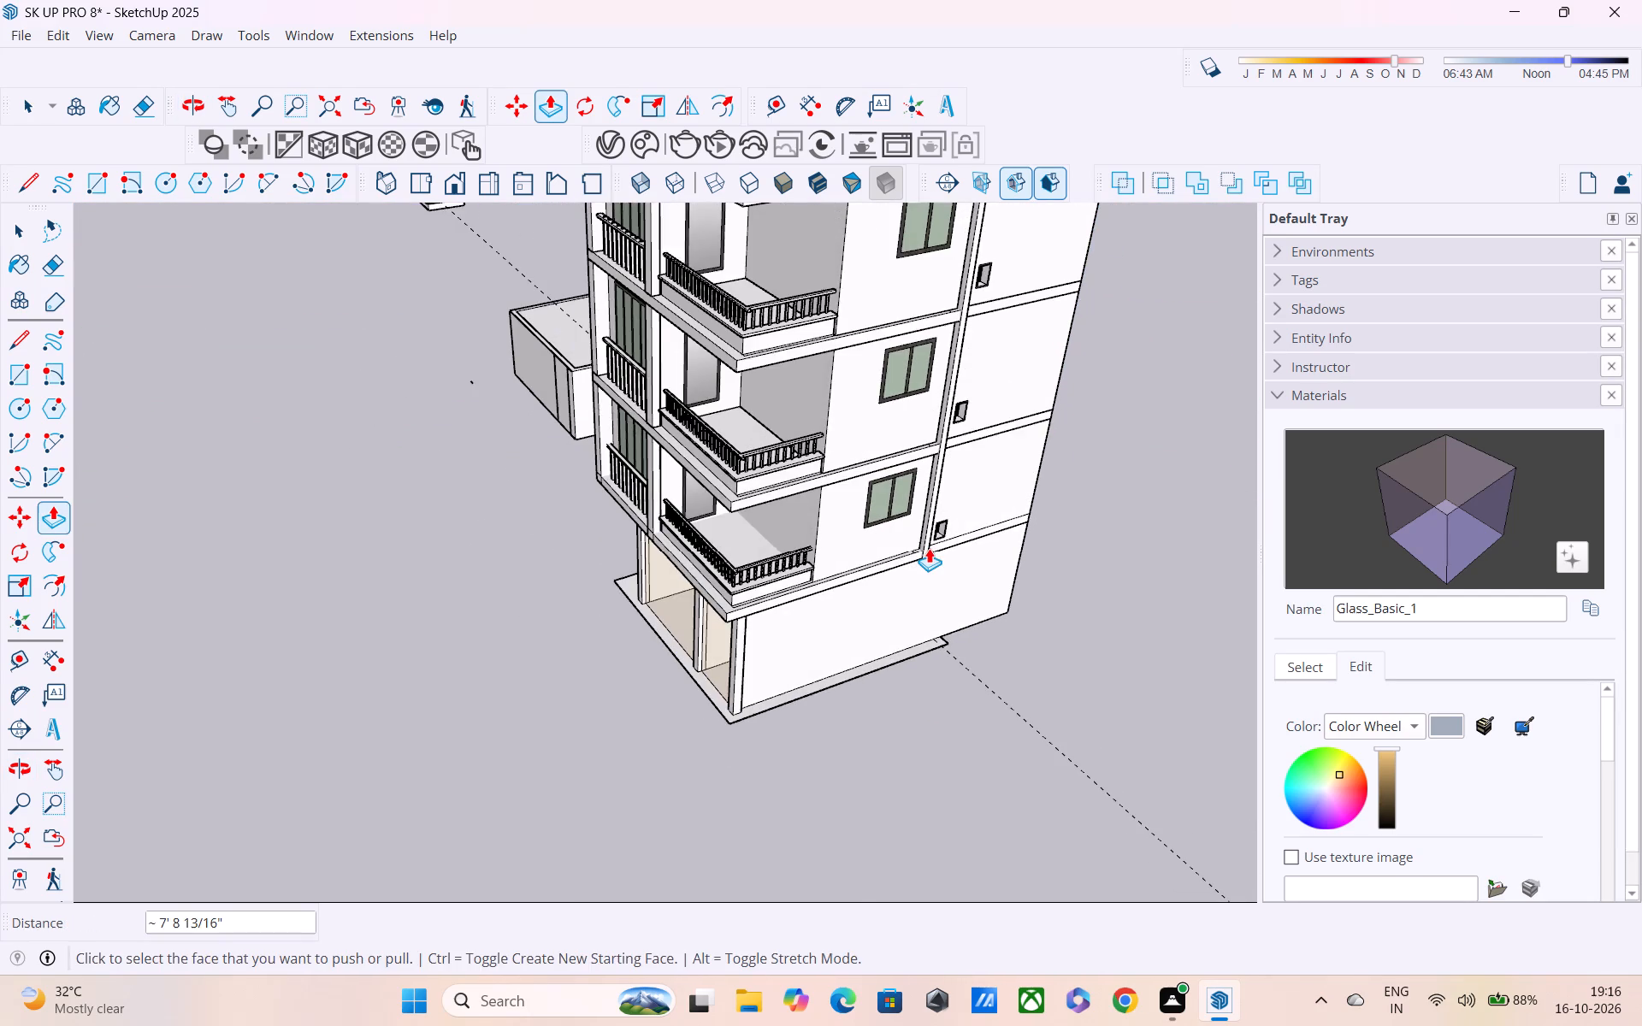
Open the building group and draw a rectangle about 3' 3" by 2' 11" on the roof floor near the parapet corner.
middle_click_drag(929, 547, 743, 923, "shift")
middle_click_drag(808, 556, 834, 781)
middle_click_drag(848, 558, 1008, 640)
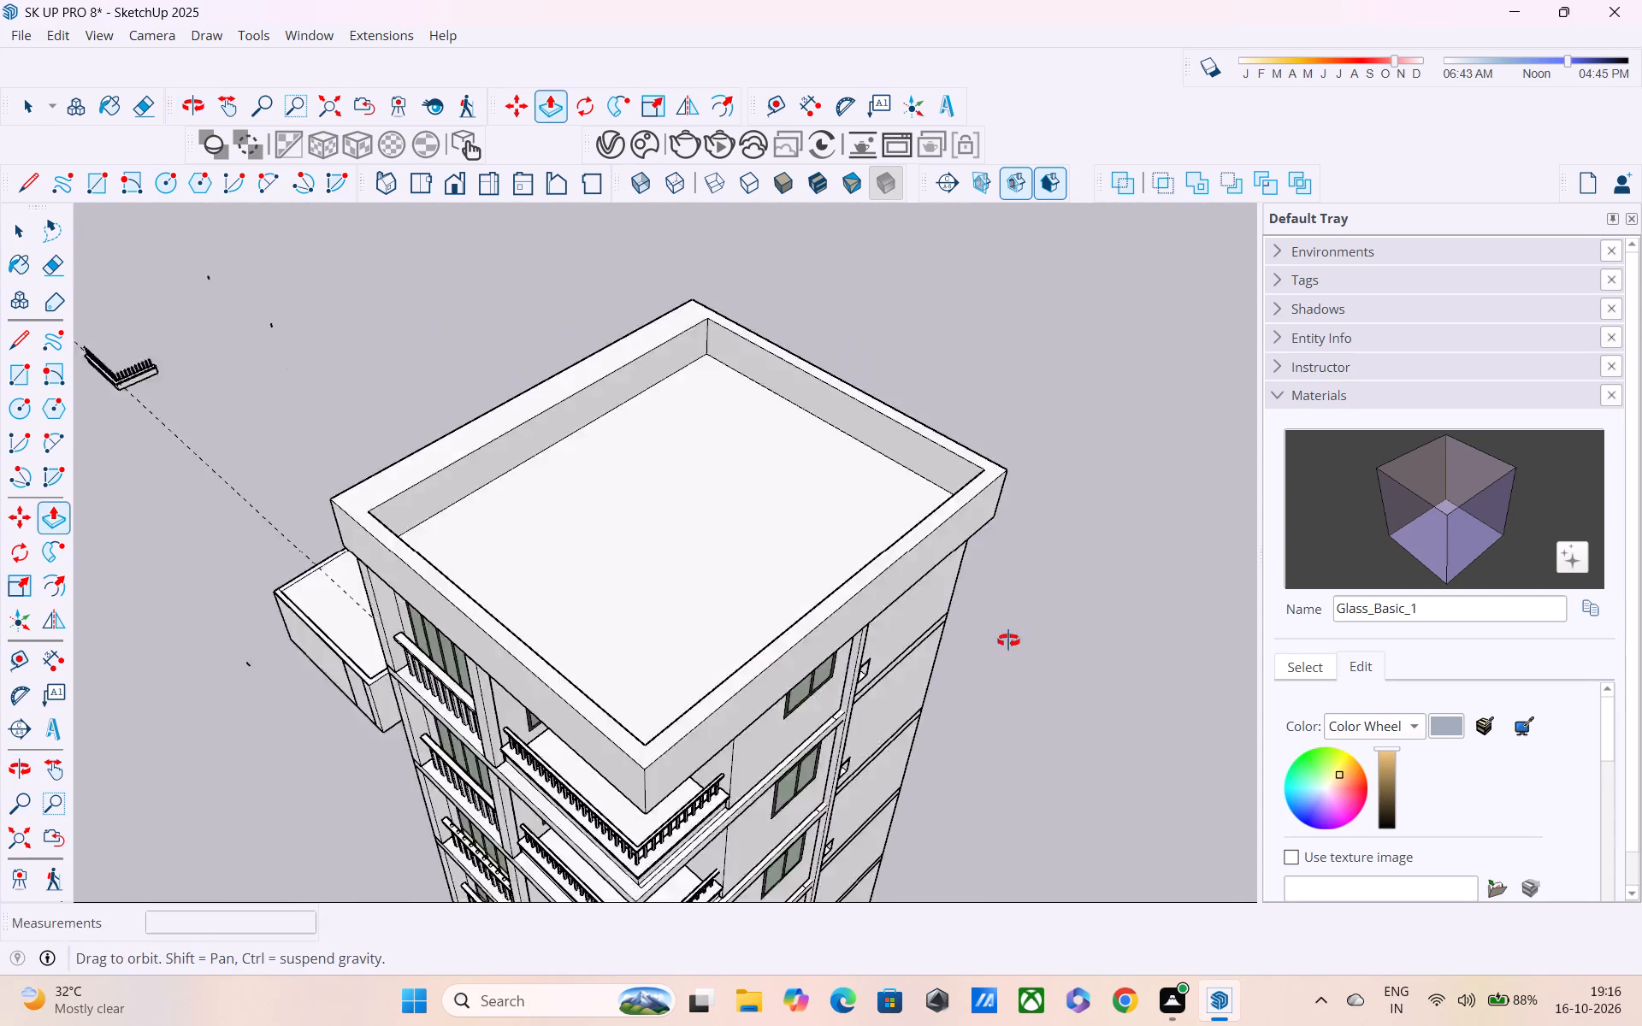
middle_click_drag(1008, 640, 1113, 576)
scroll(872, 458, "up", 7)
key("space")
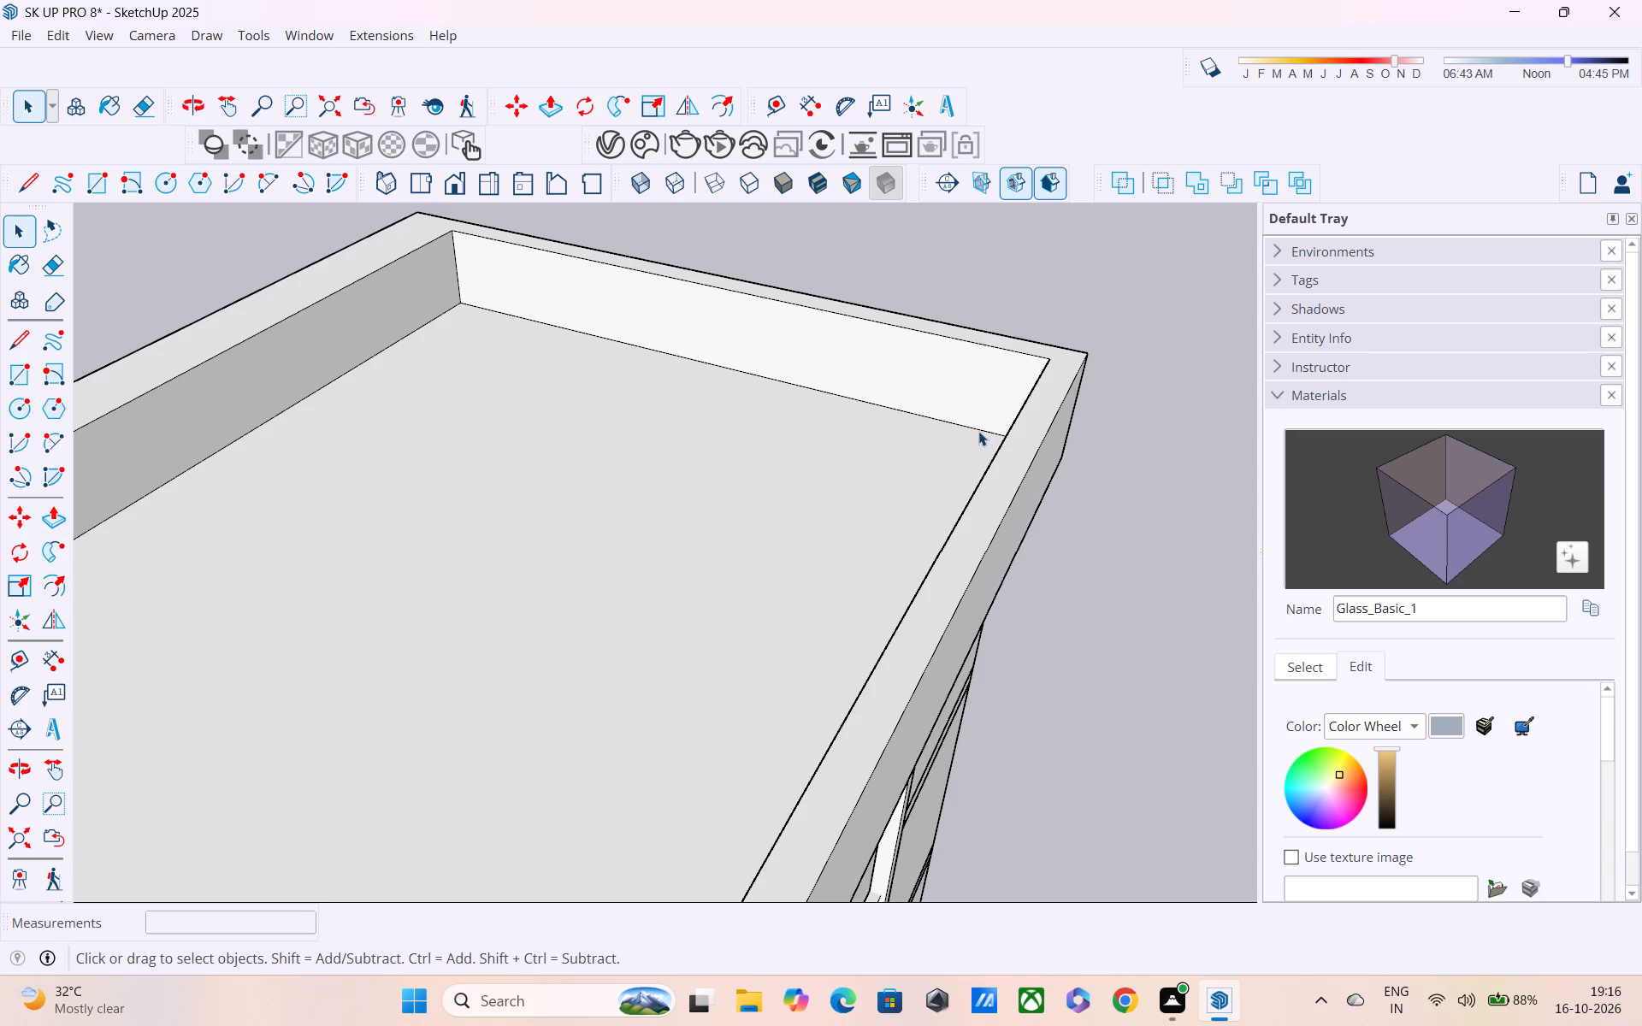
double_click(961, 461)
key("r")
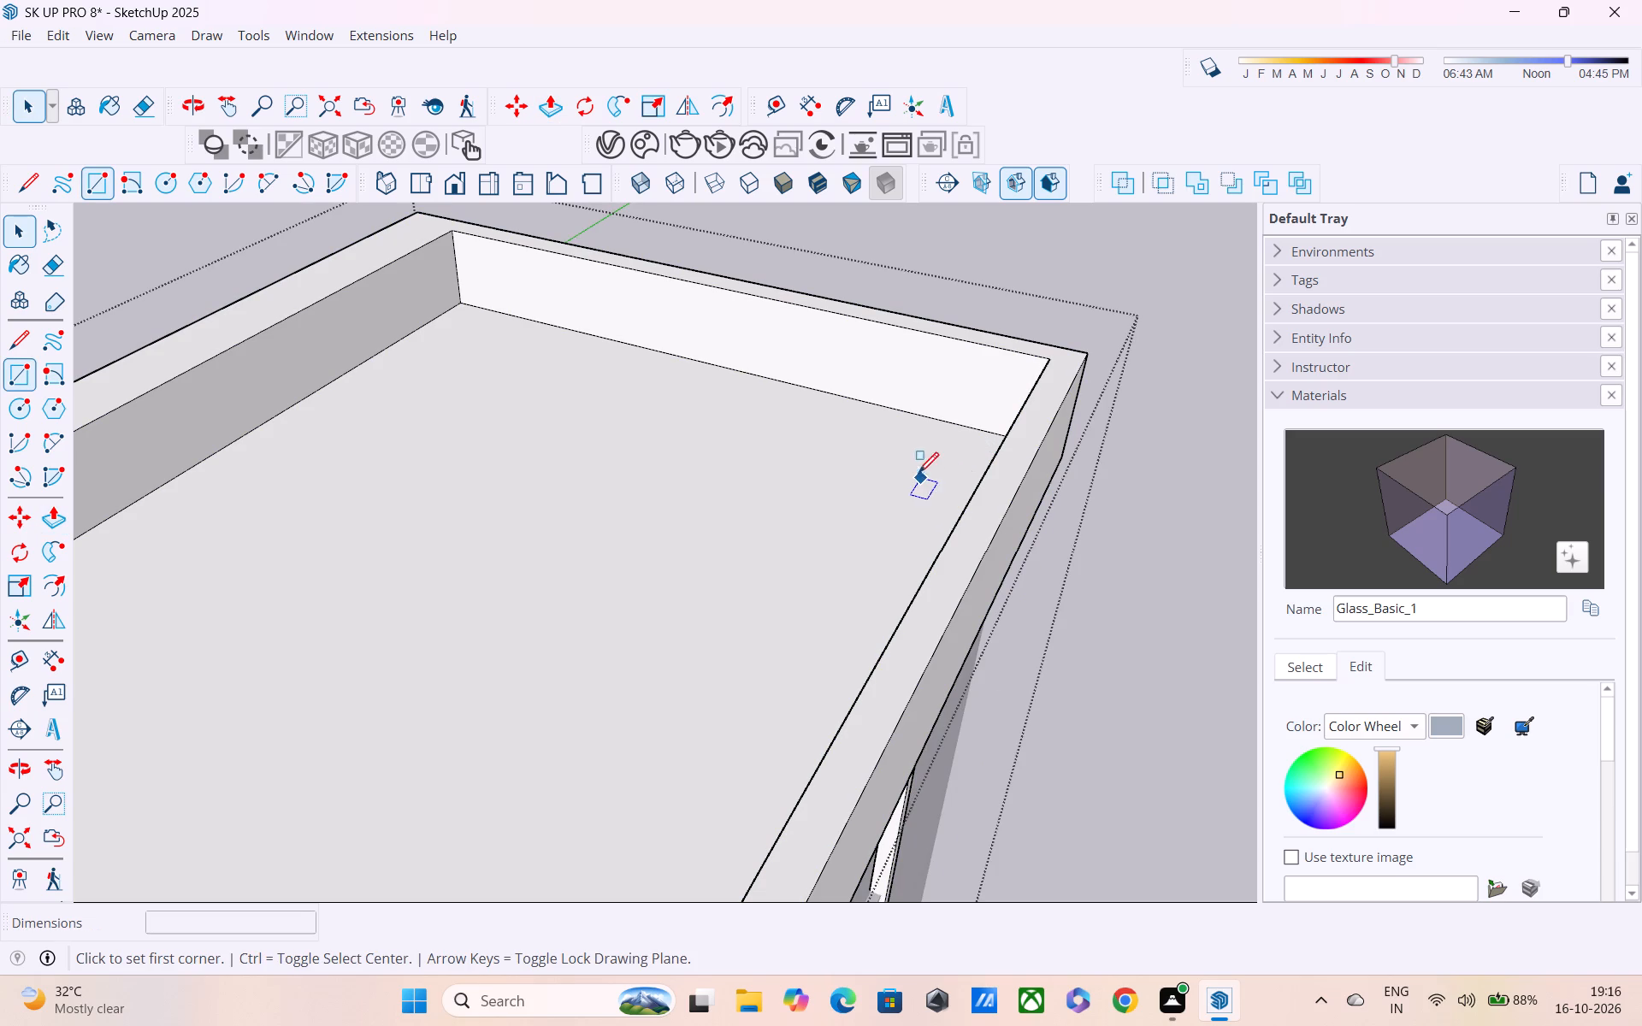
left_click(890, 423)
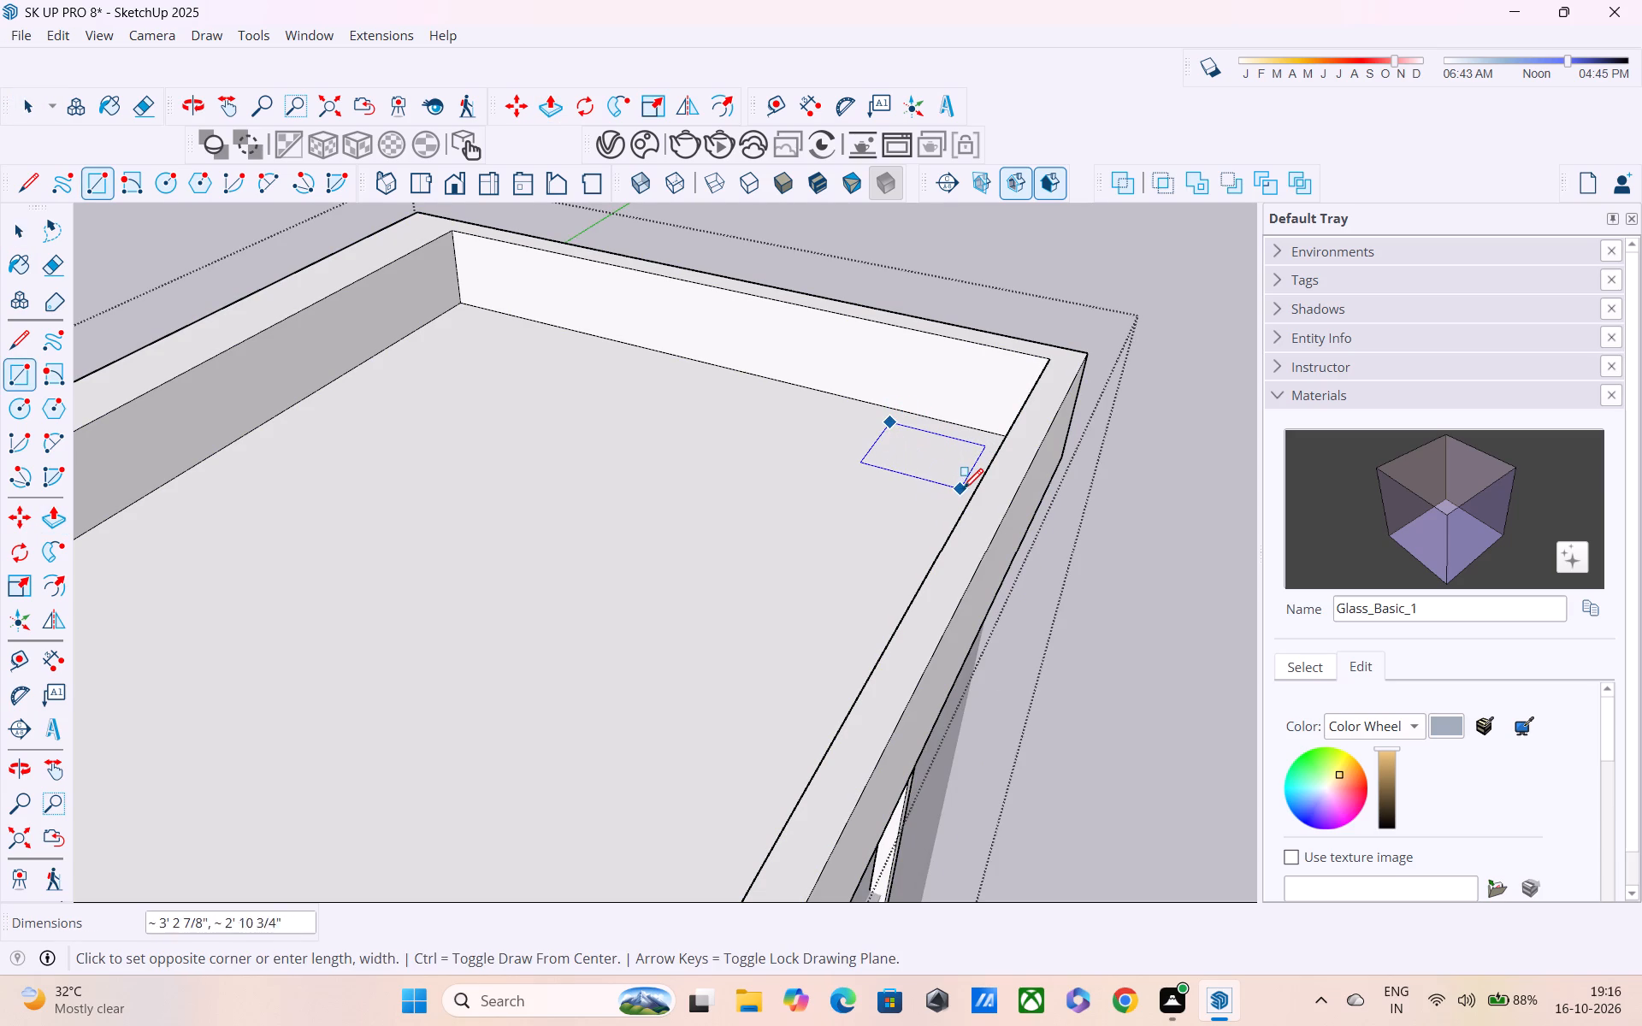
left_click(963, 491)
Pull the roof rectangle up into a block taller than the parapet, raising its top by about another 9".
key("p")
left_click(942, 453)
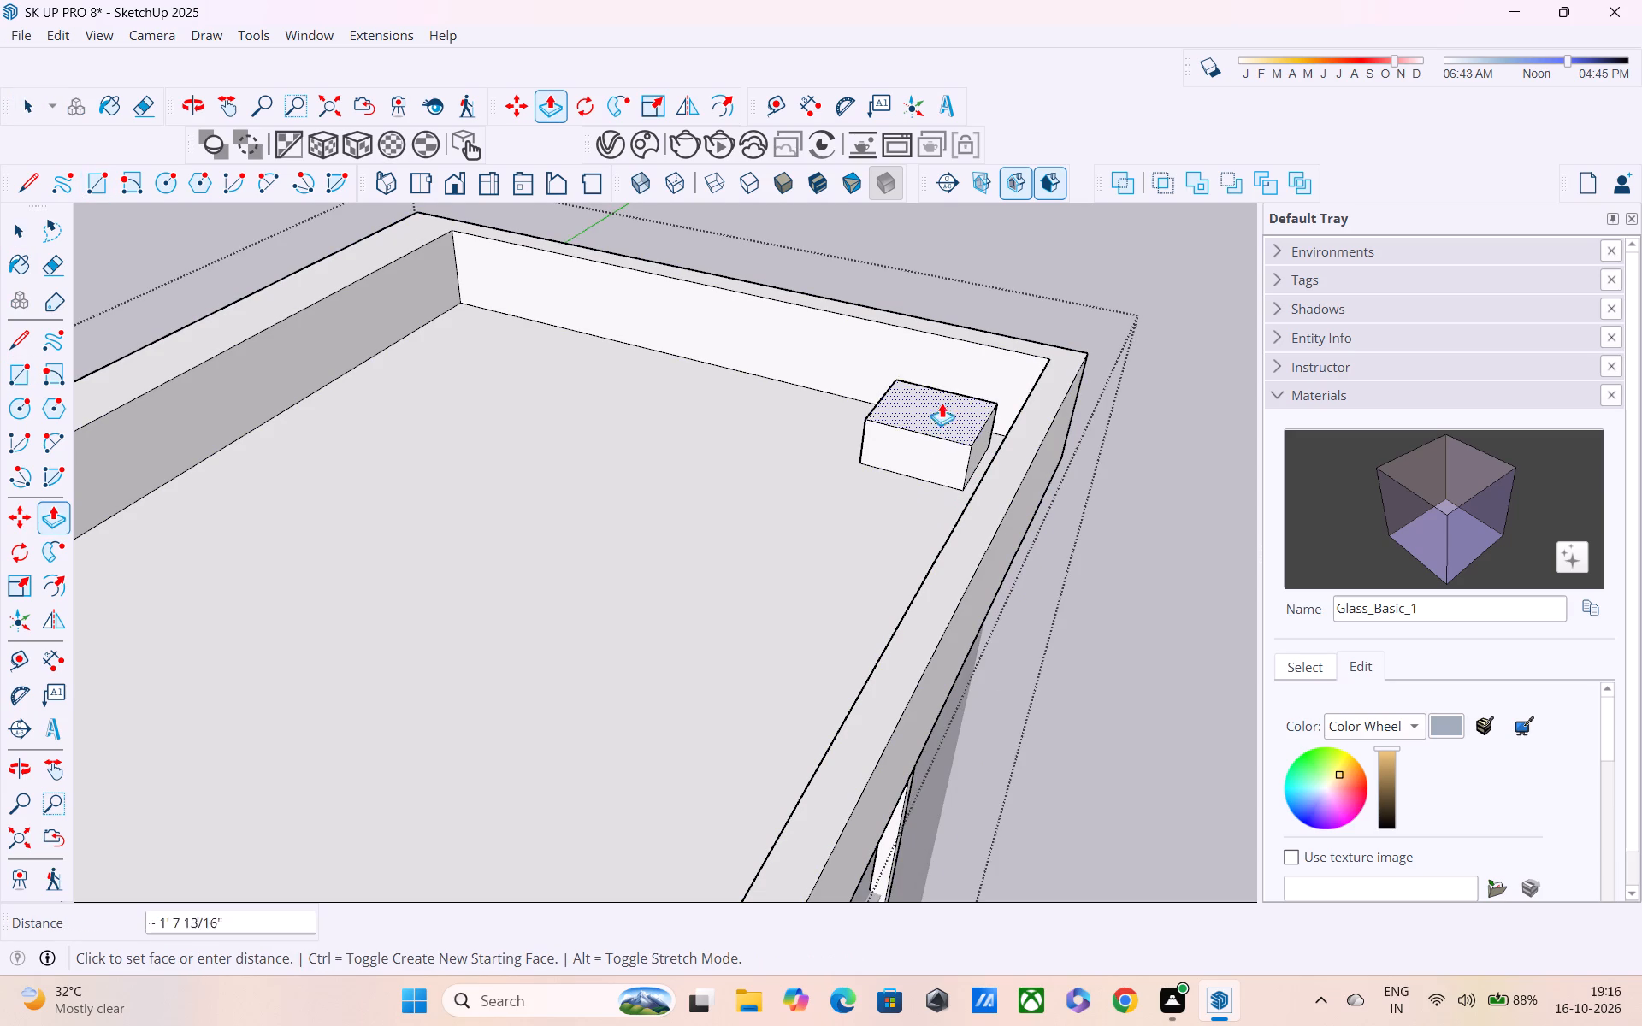
left_click(949, 337)
middle_click_drag(975, 374, 718, 374)
scroll(751, 432, "up", 1)
left_click(743, 380)
left_click(743, 353)
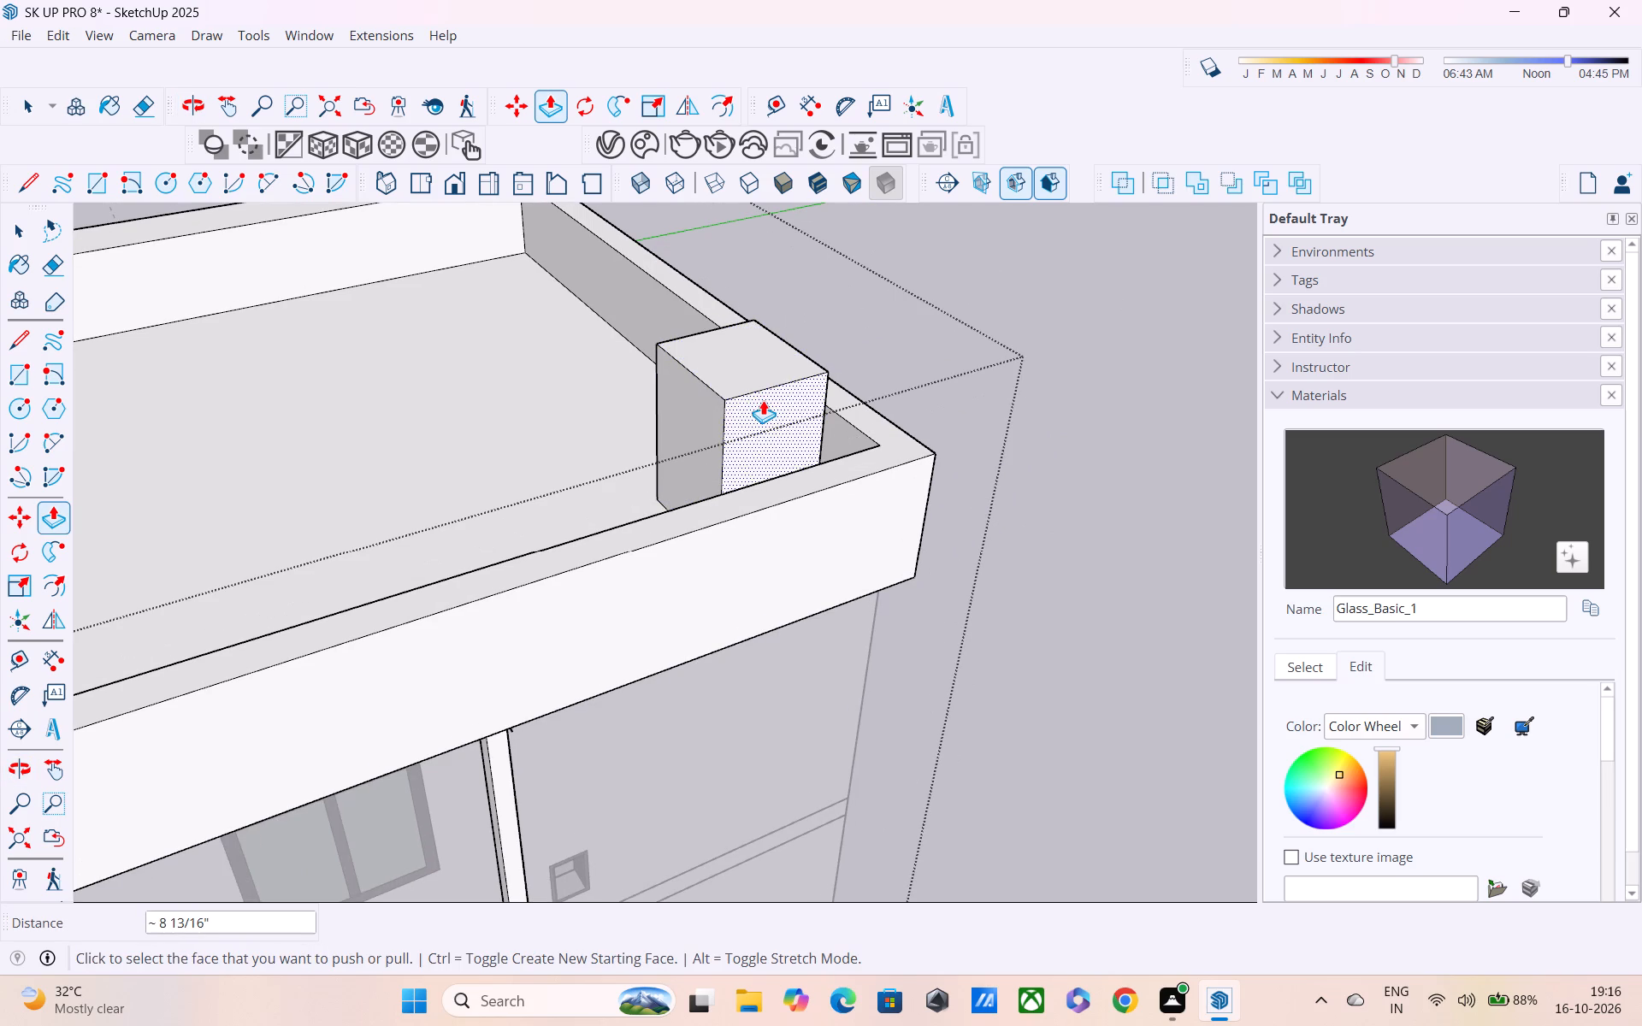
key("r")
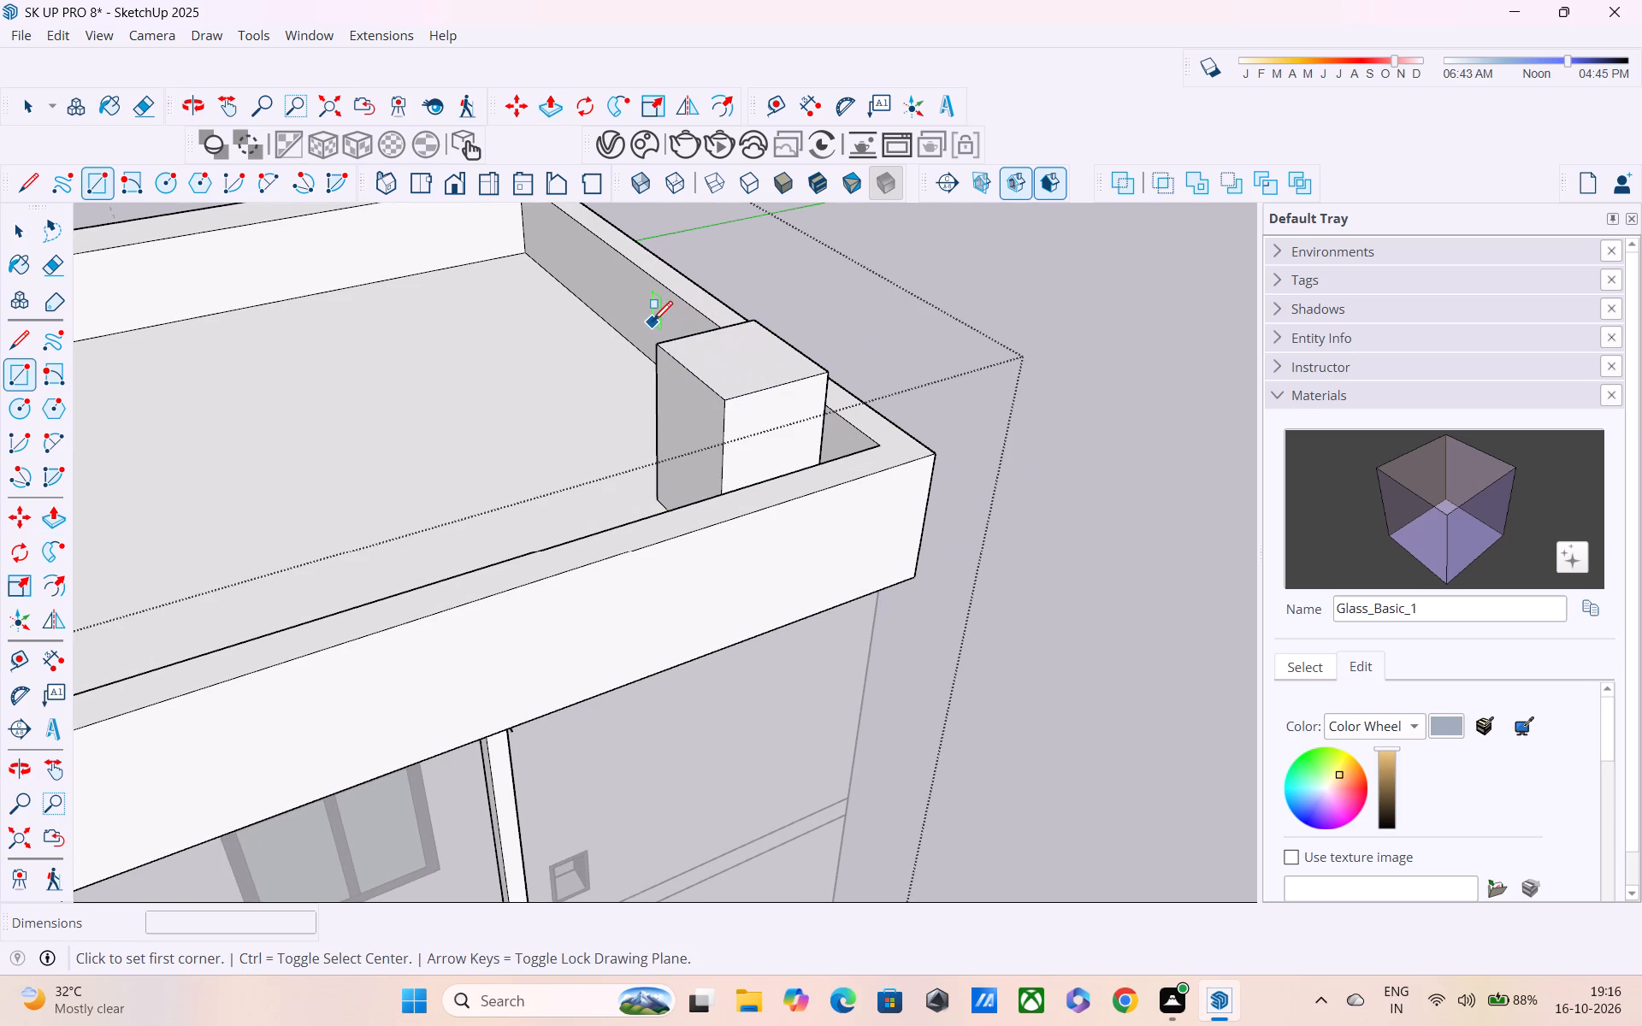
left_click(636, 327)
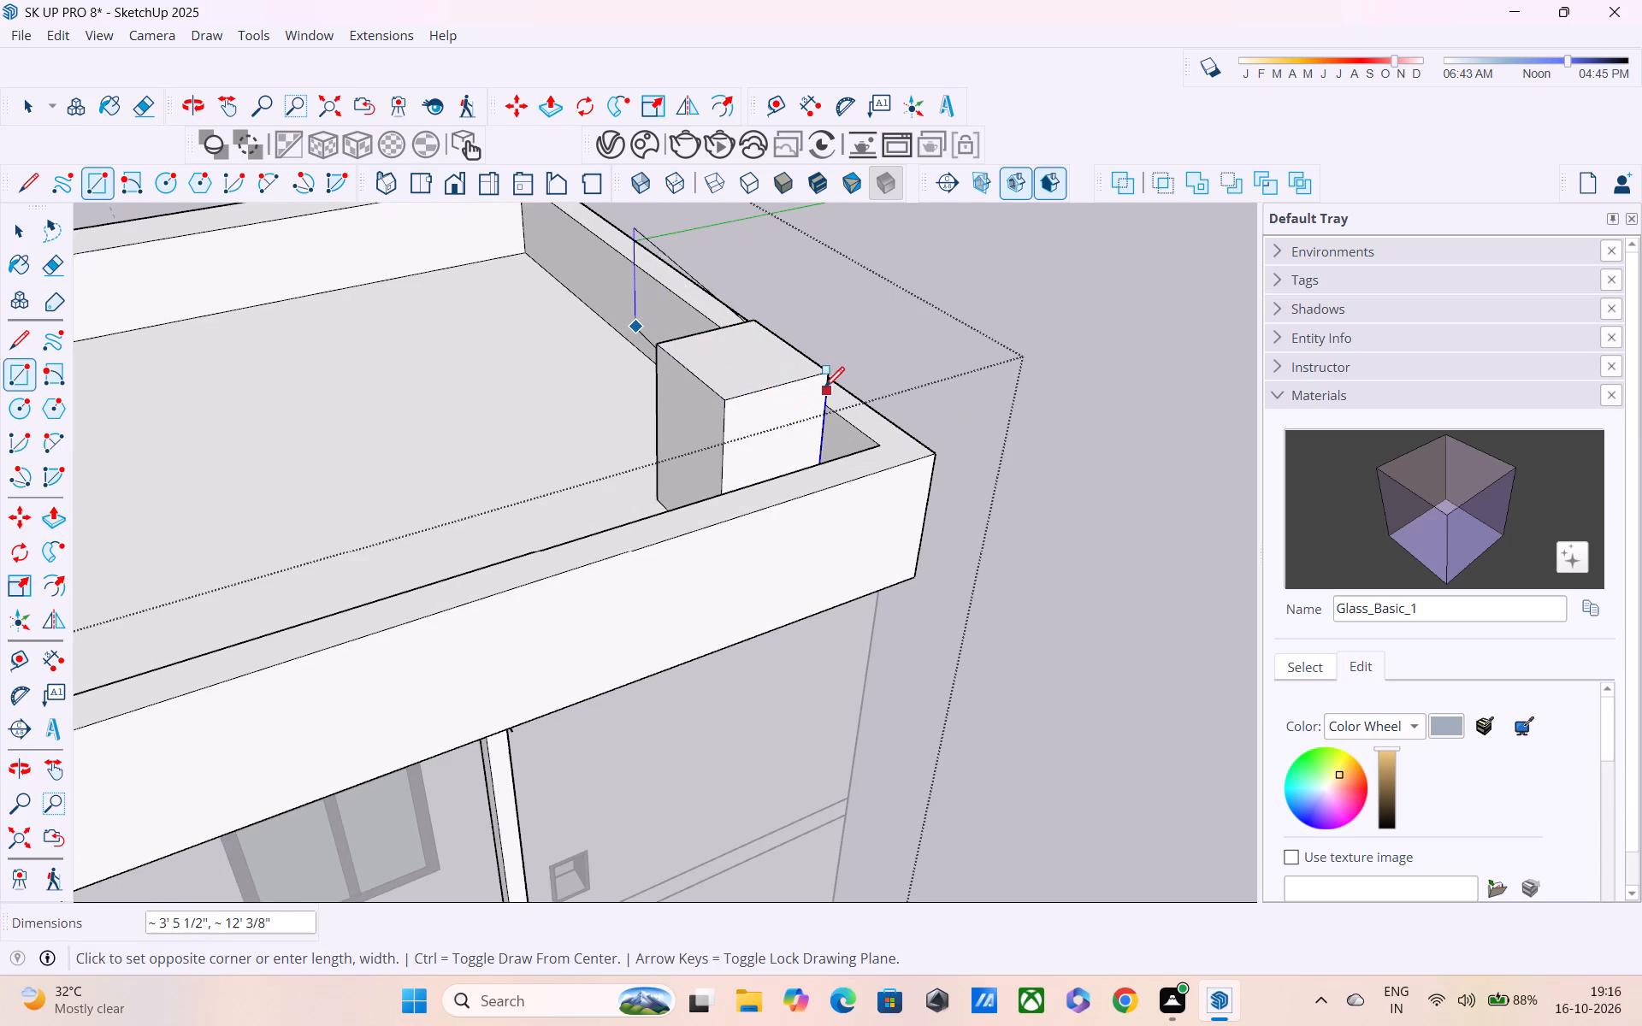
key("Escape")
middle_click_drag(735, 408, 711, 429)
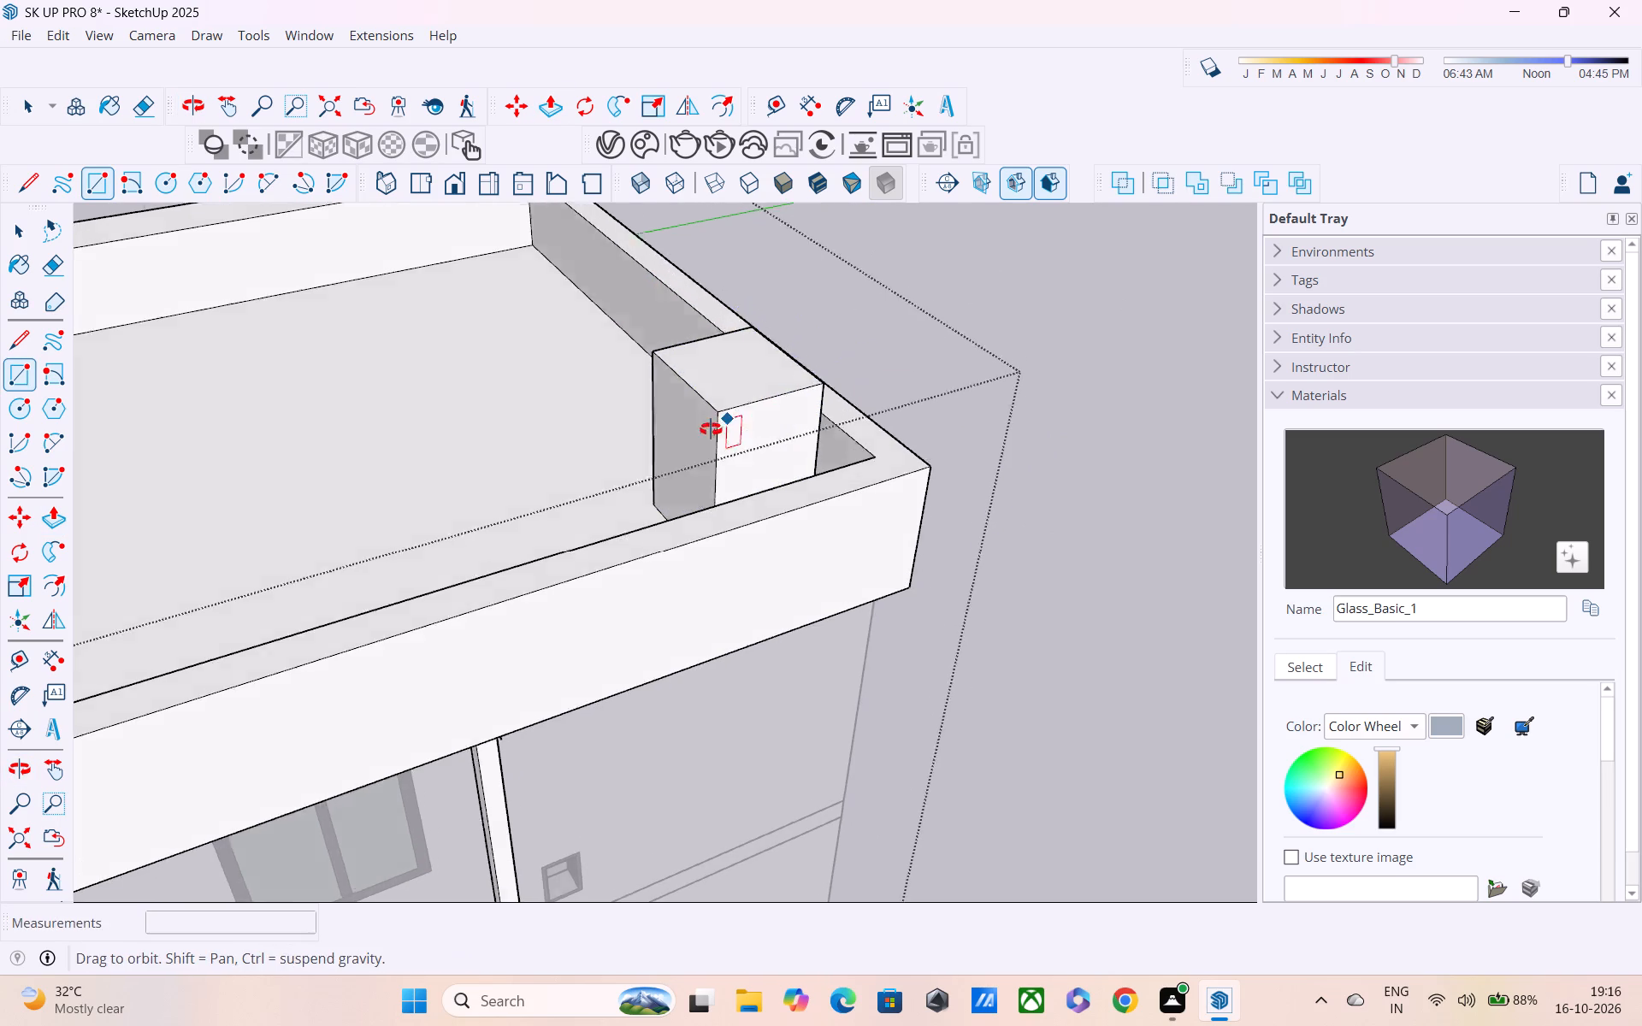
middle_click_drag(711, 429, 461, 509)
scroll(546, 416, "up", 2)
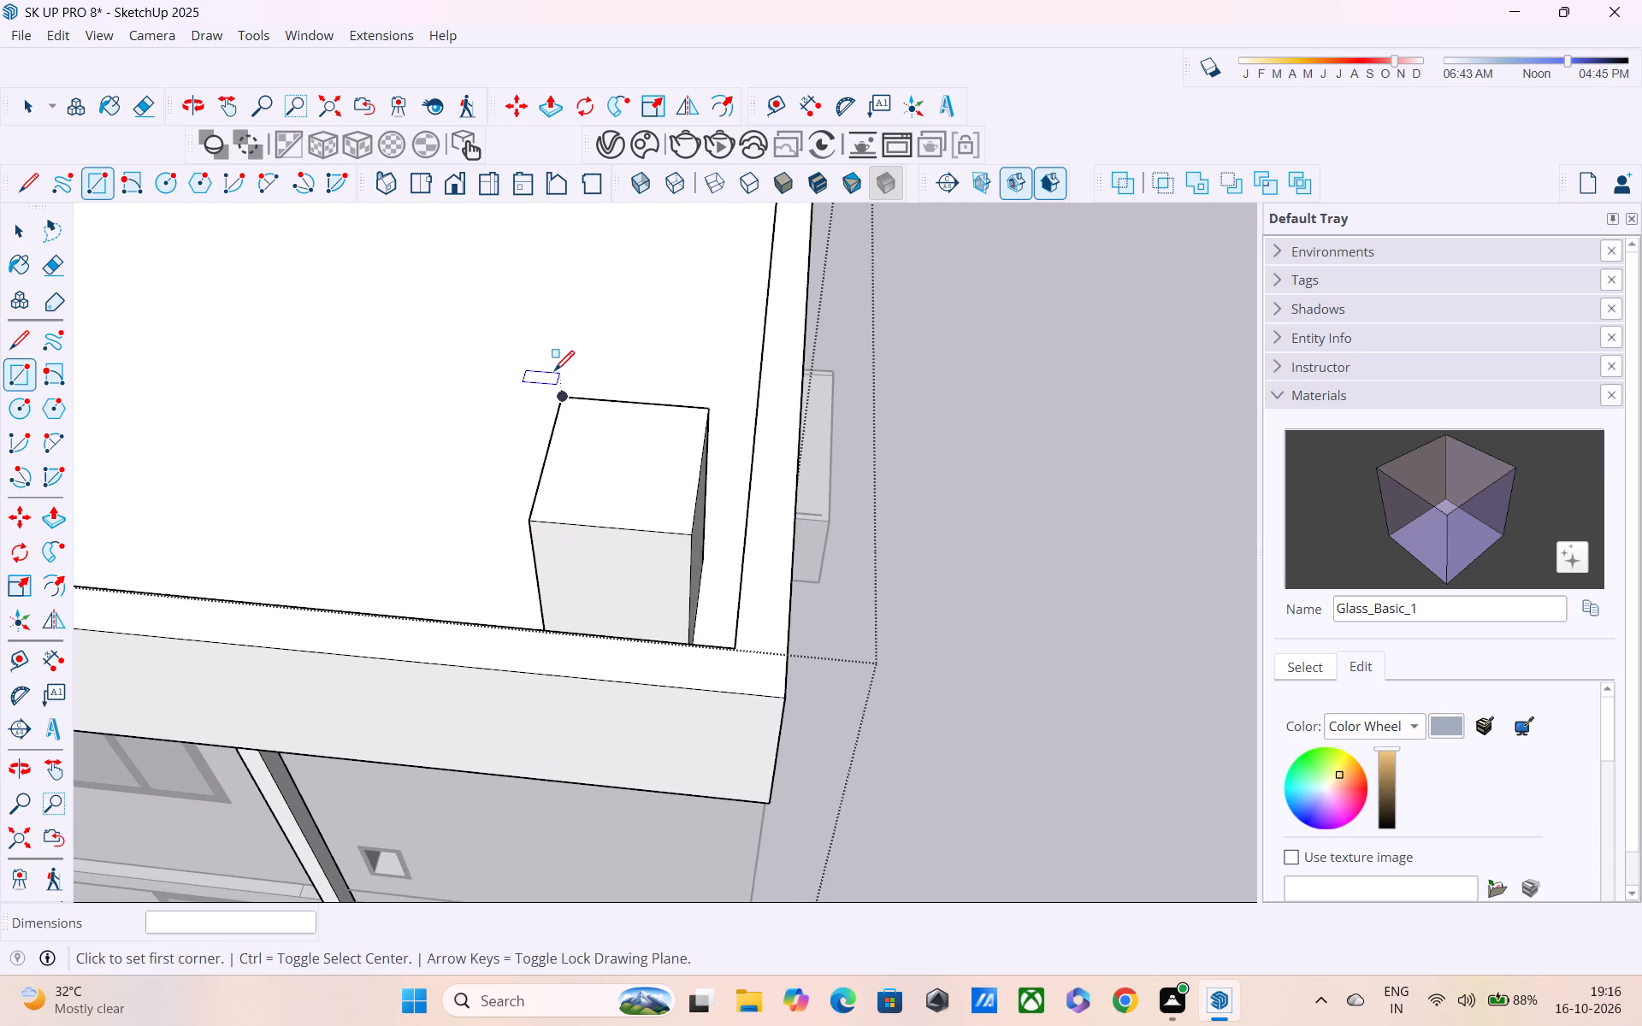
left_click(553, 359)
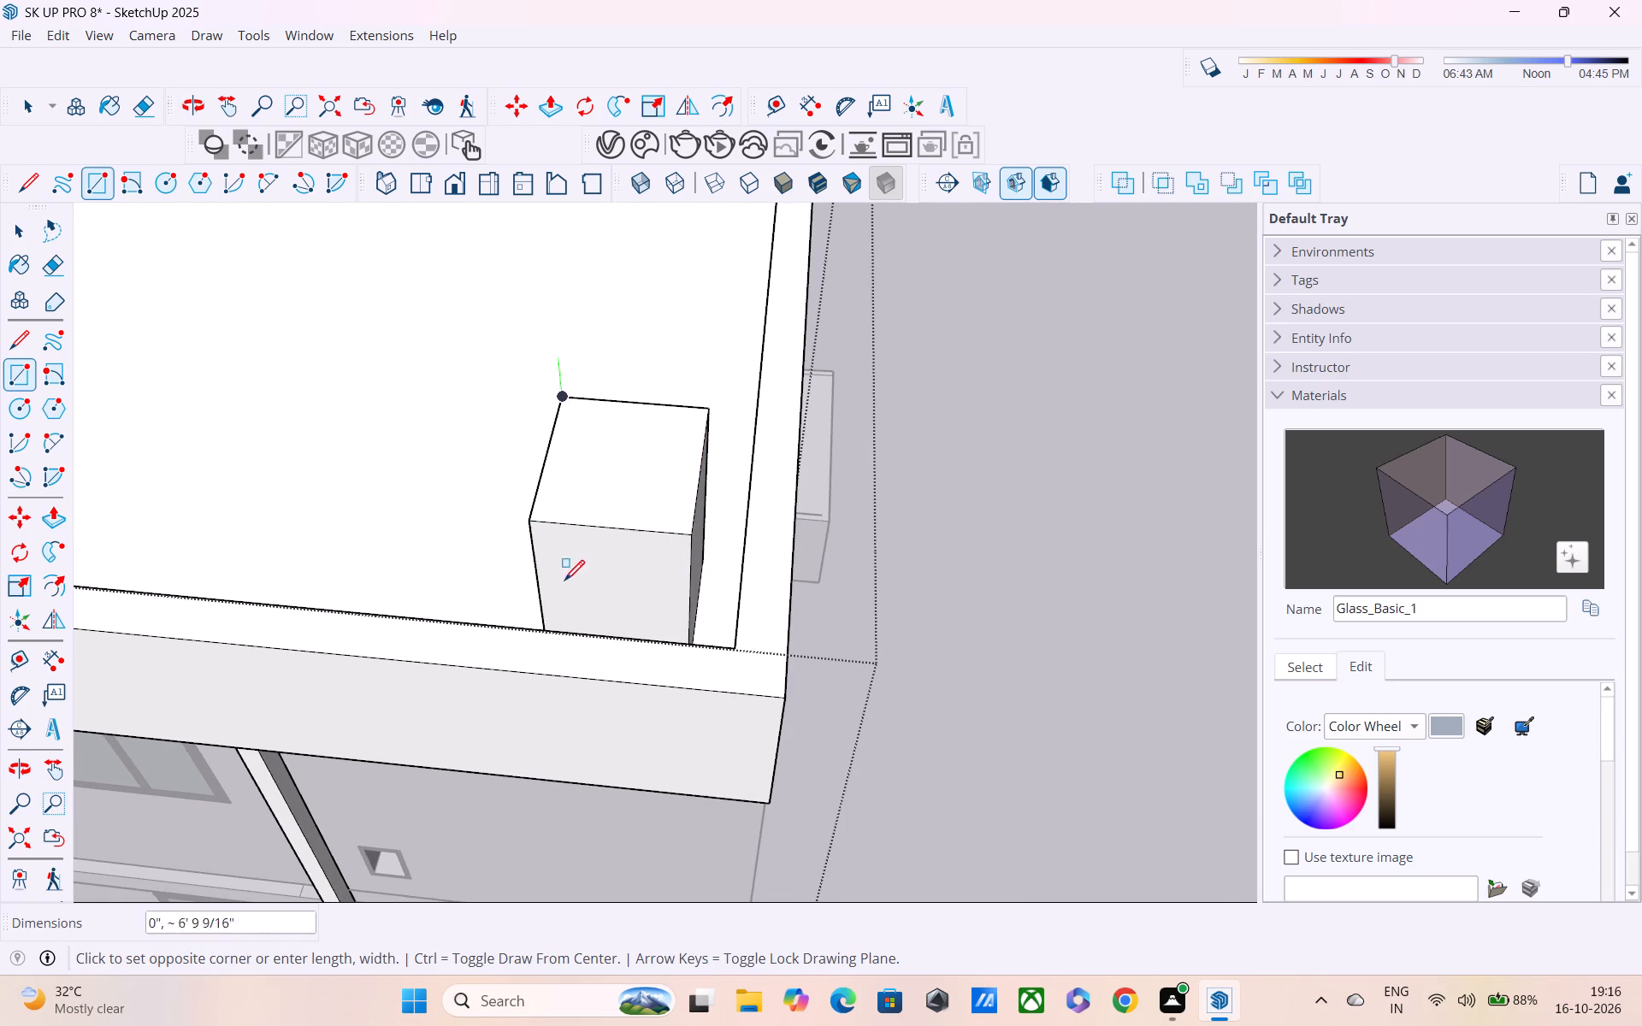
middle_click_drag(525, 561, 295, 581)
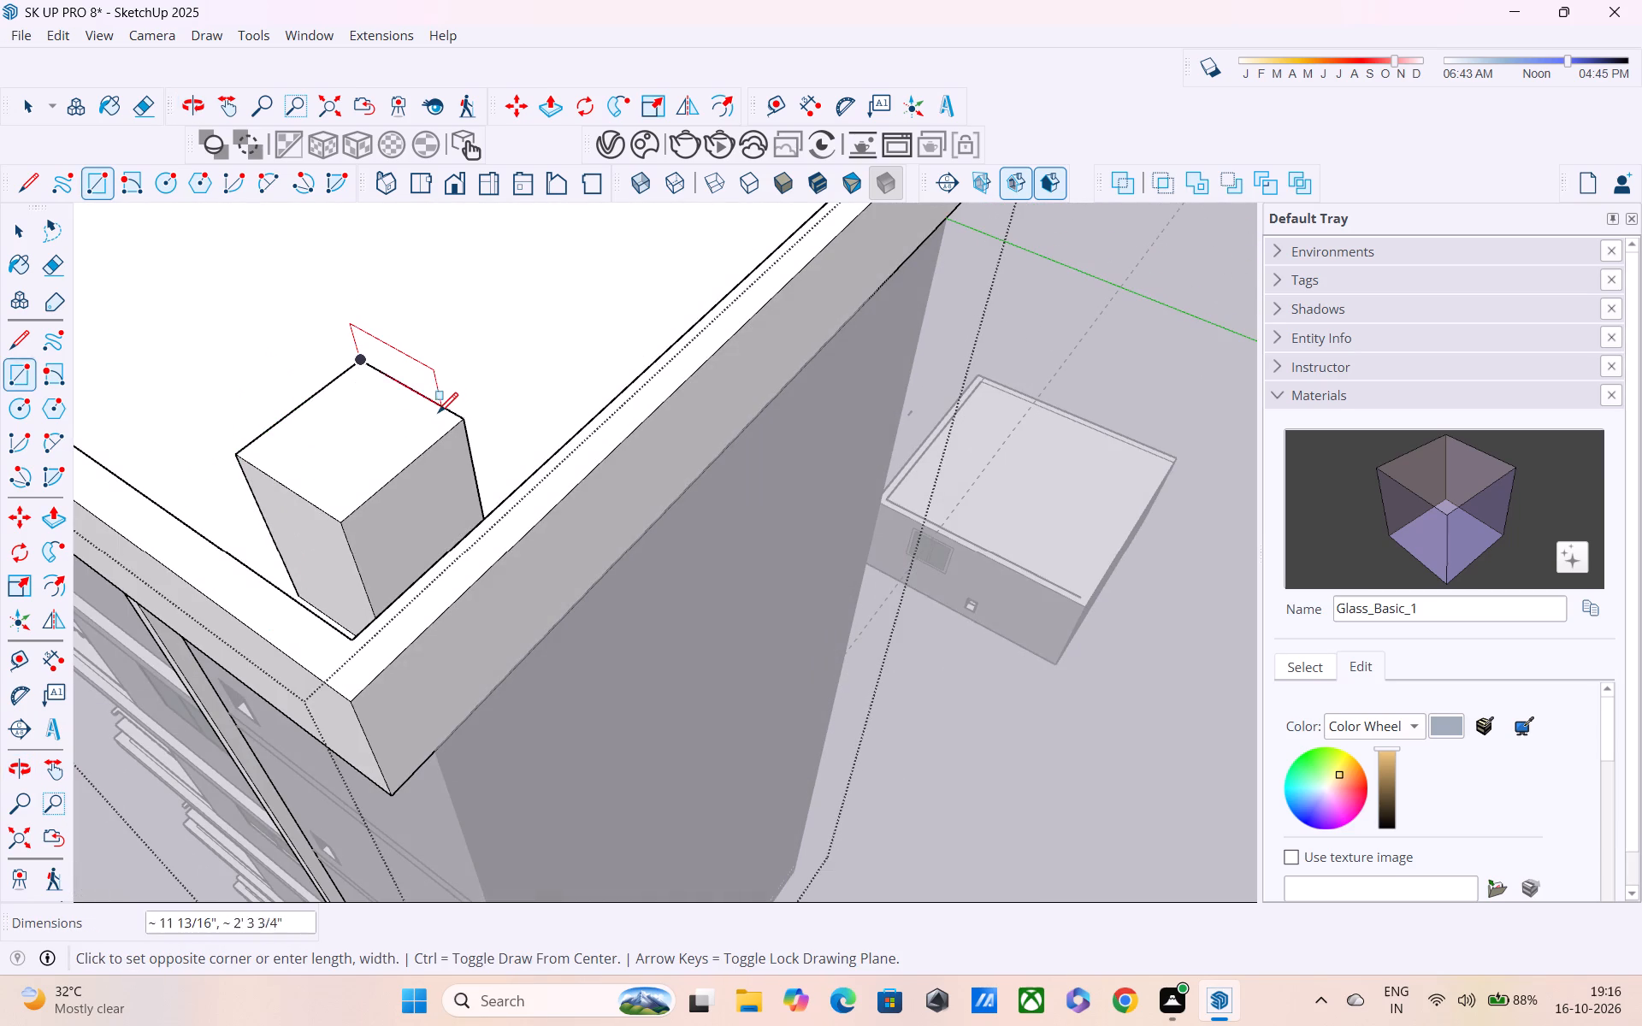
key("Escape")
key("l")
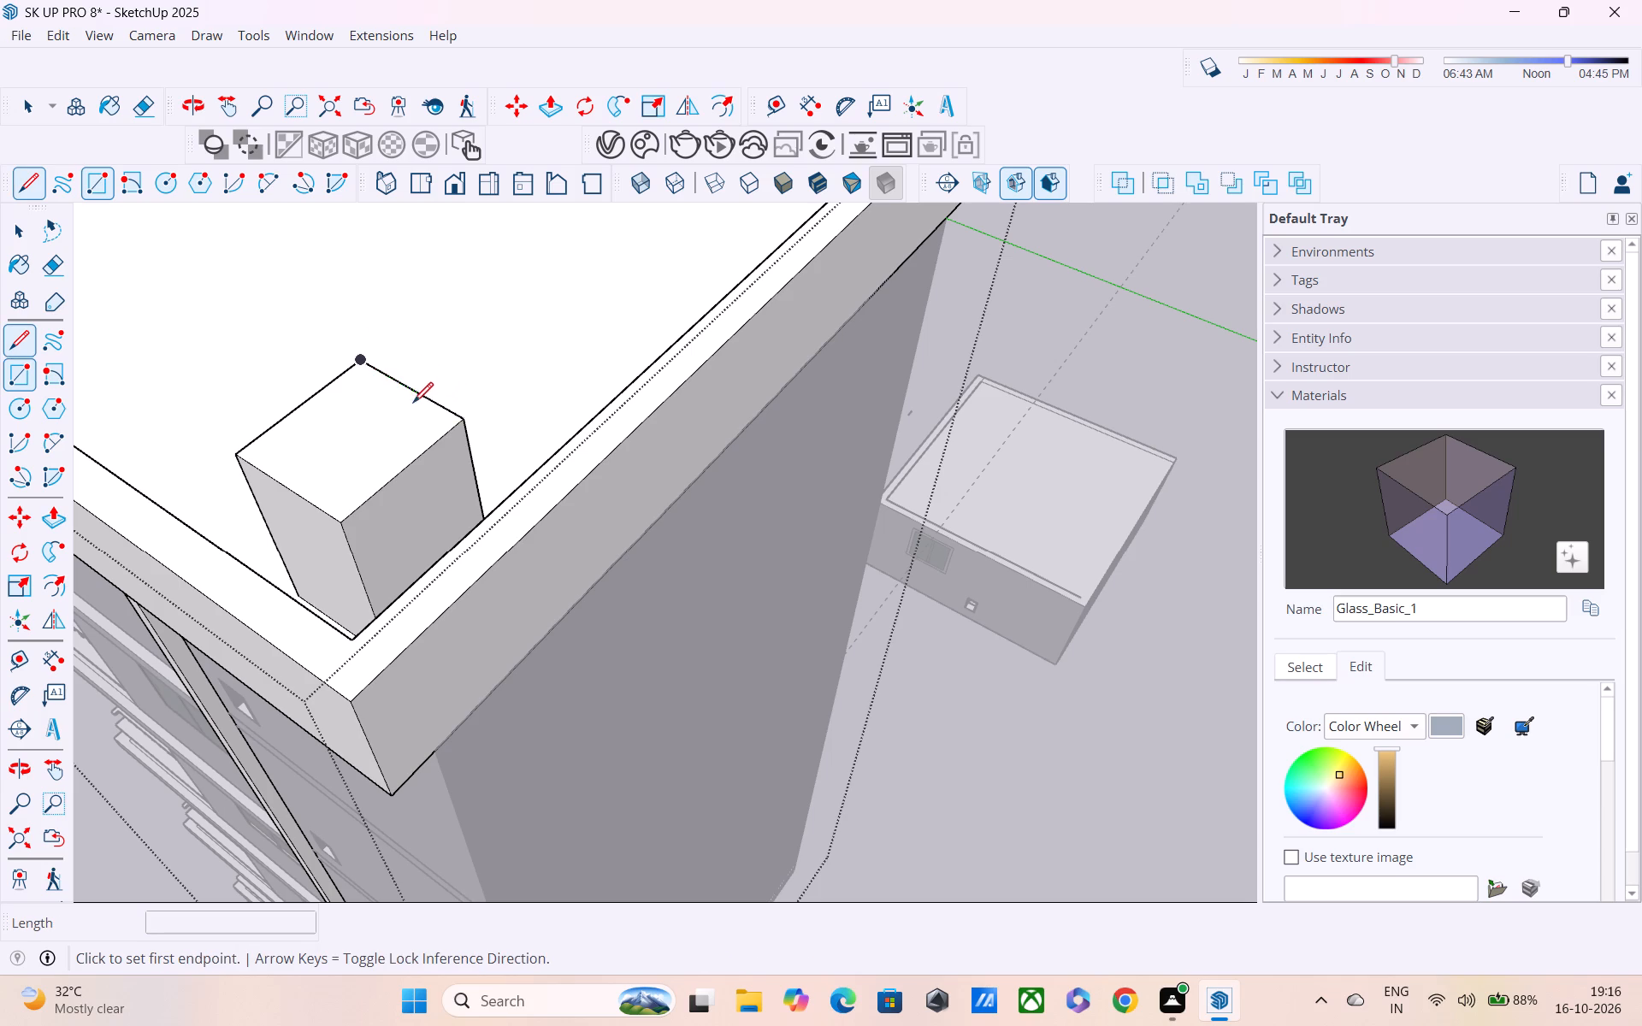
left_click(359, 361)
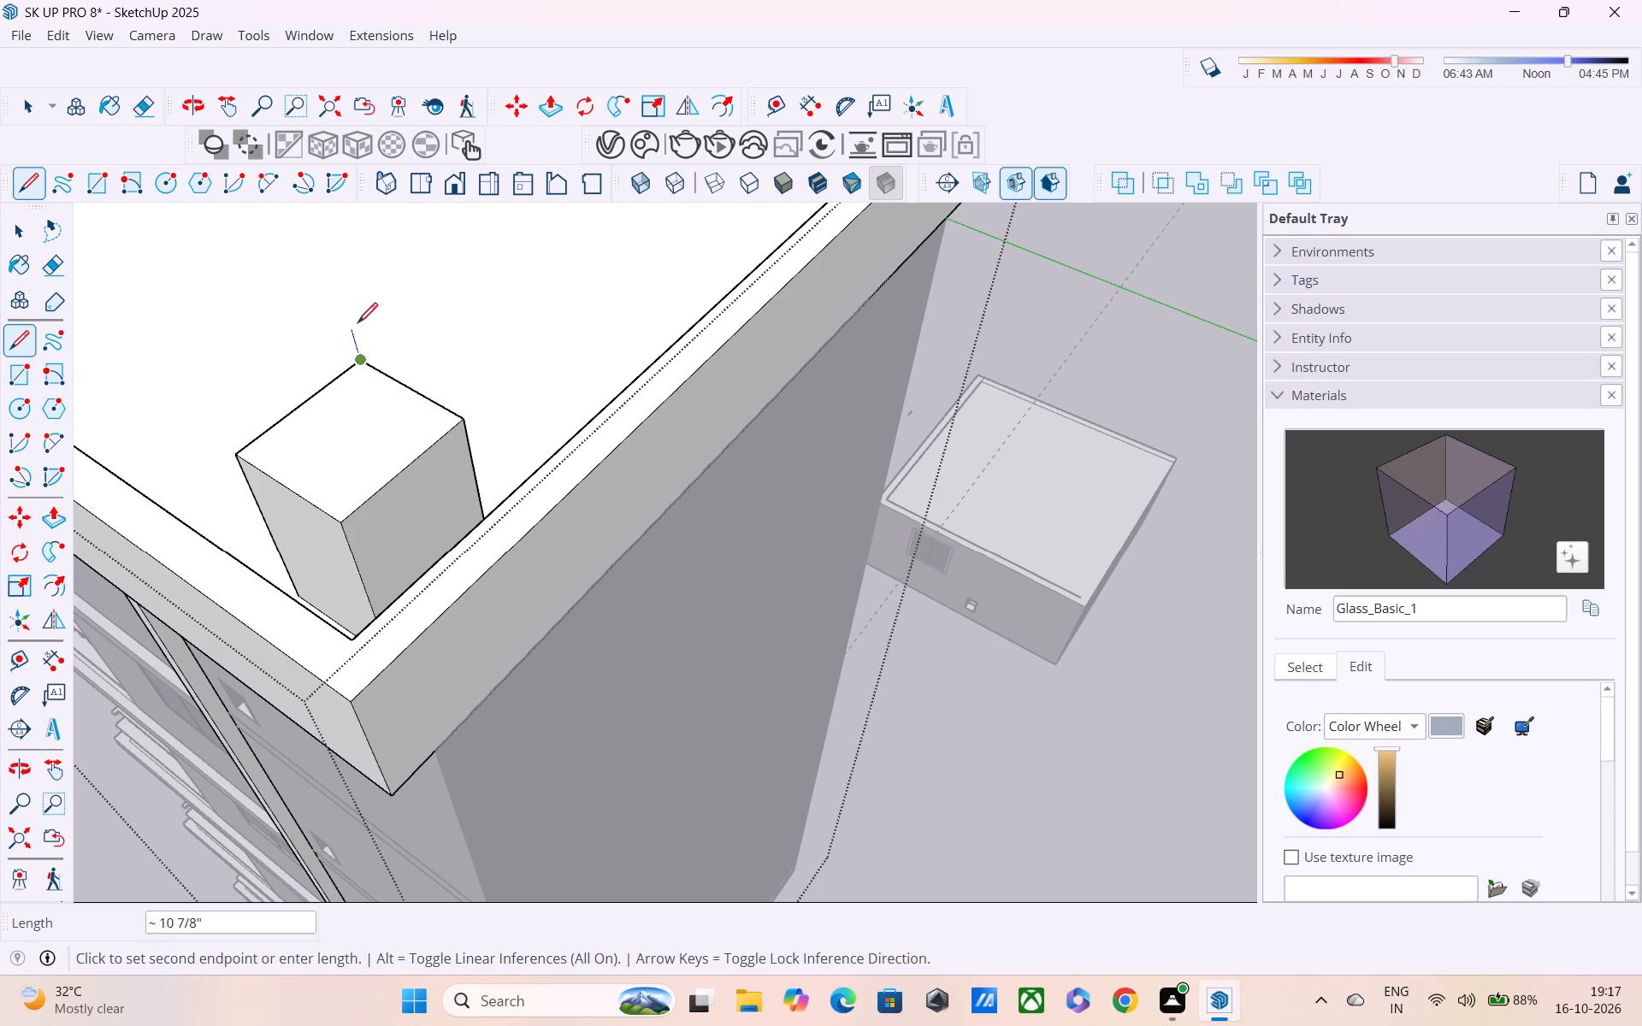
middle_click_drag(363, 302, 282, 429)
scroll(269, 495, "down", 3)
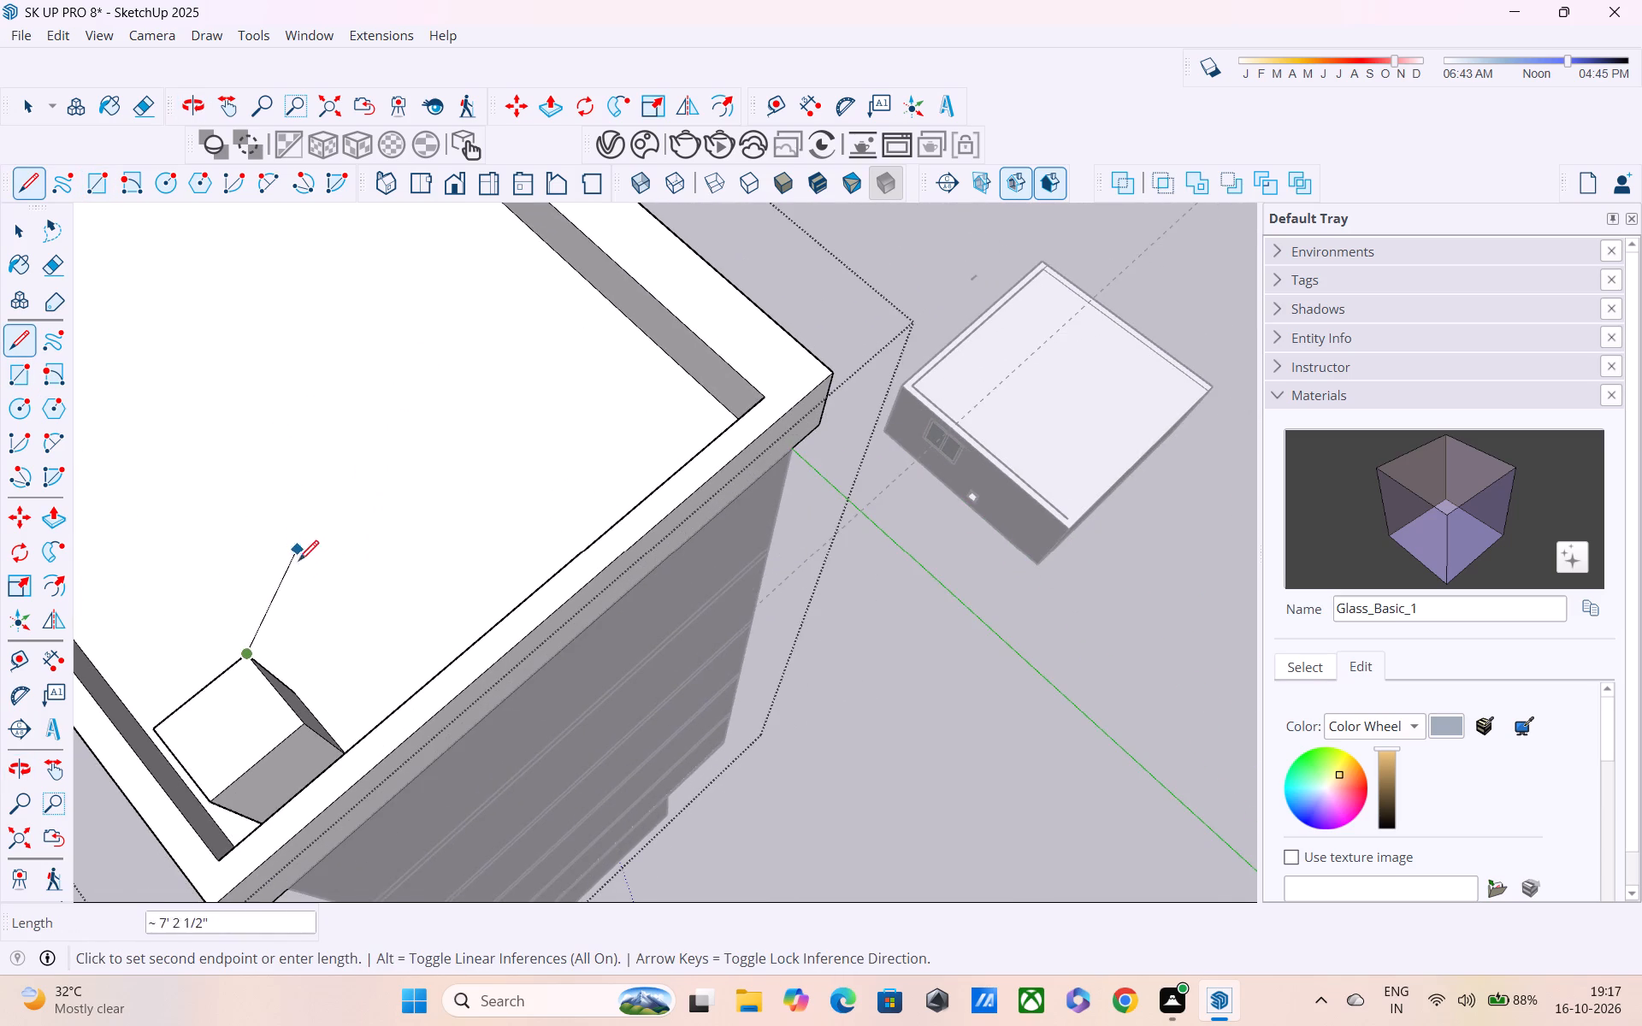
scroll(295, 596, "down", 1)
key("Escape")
Copy the roof block's top face about 8' 8" across, placing it beside the block.
key("space")
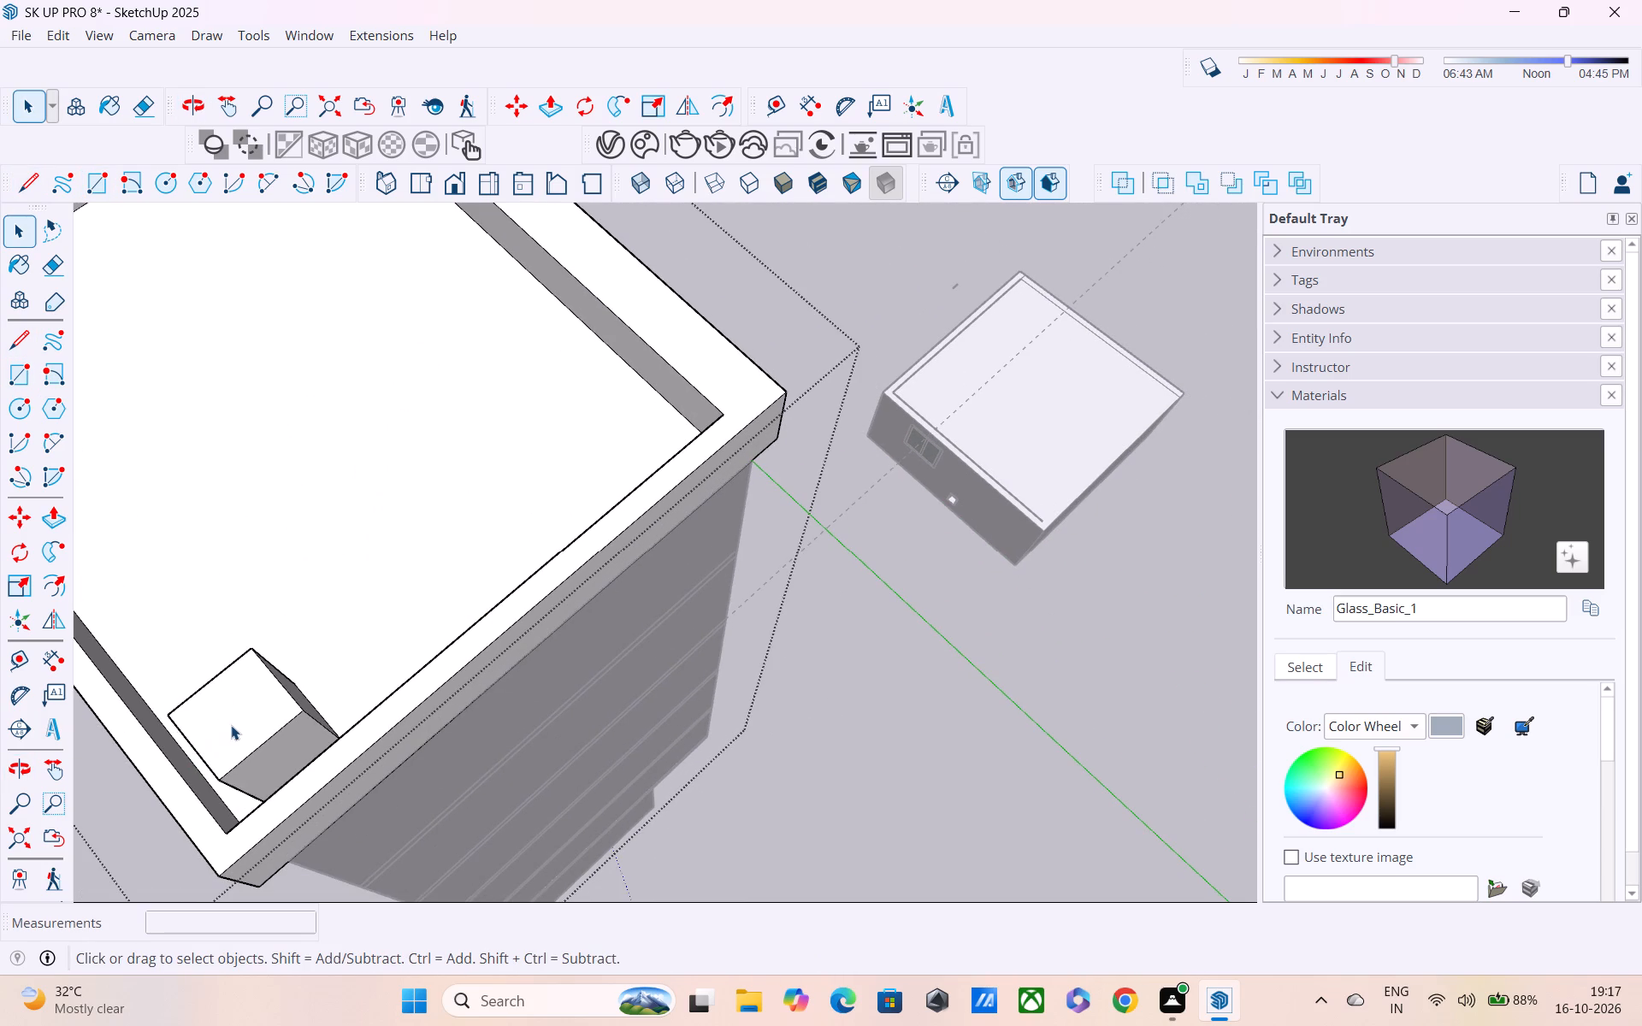
left_click(240, 718)
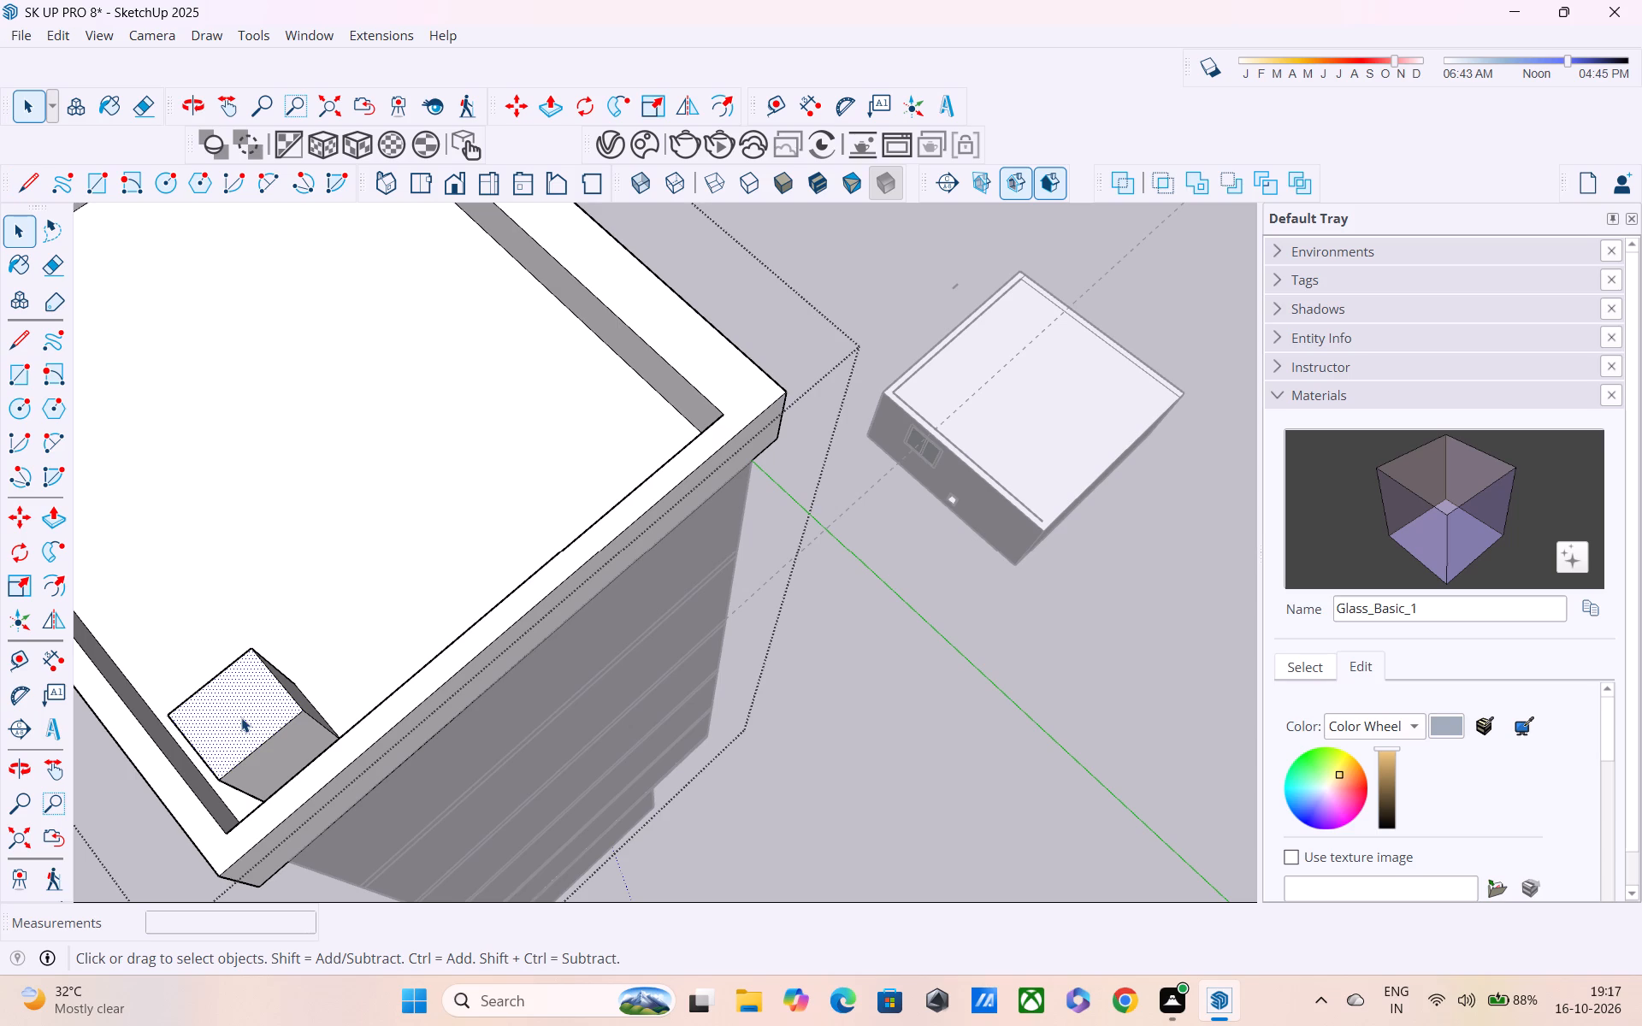
key("m")
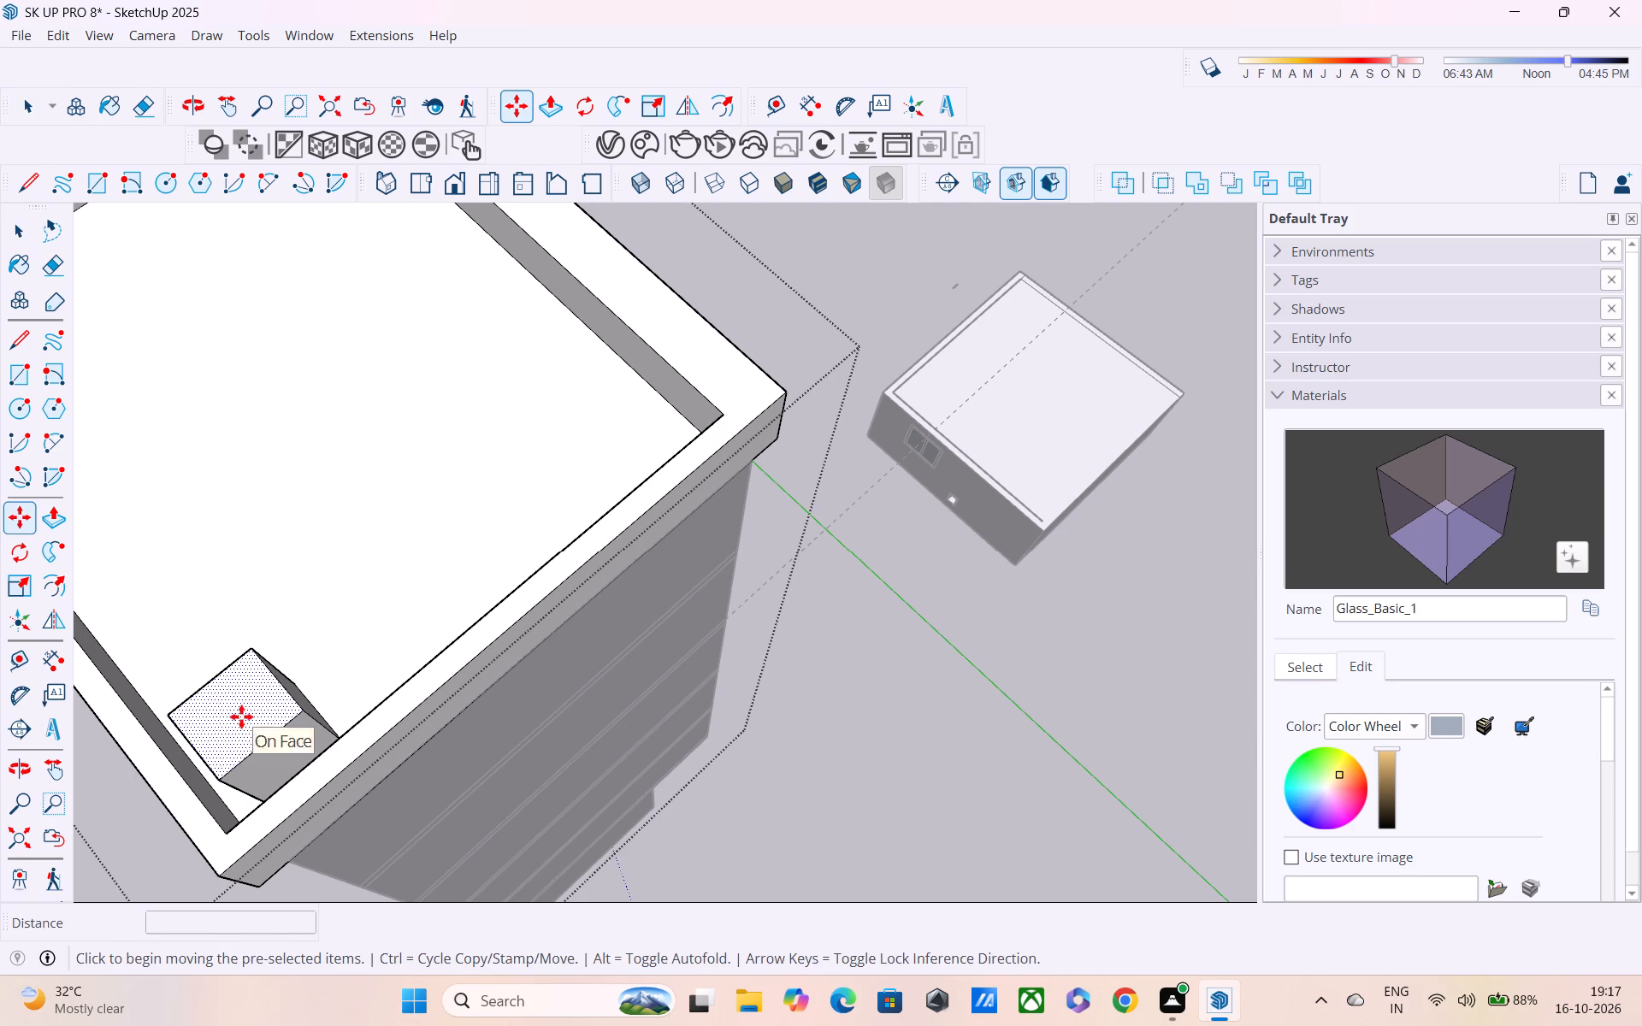
left_click(239, 753)
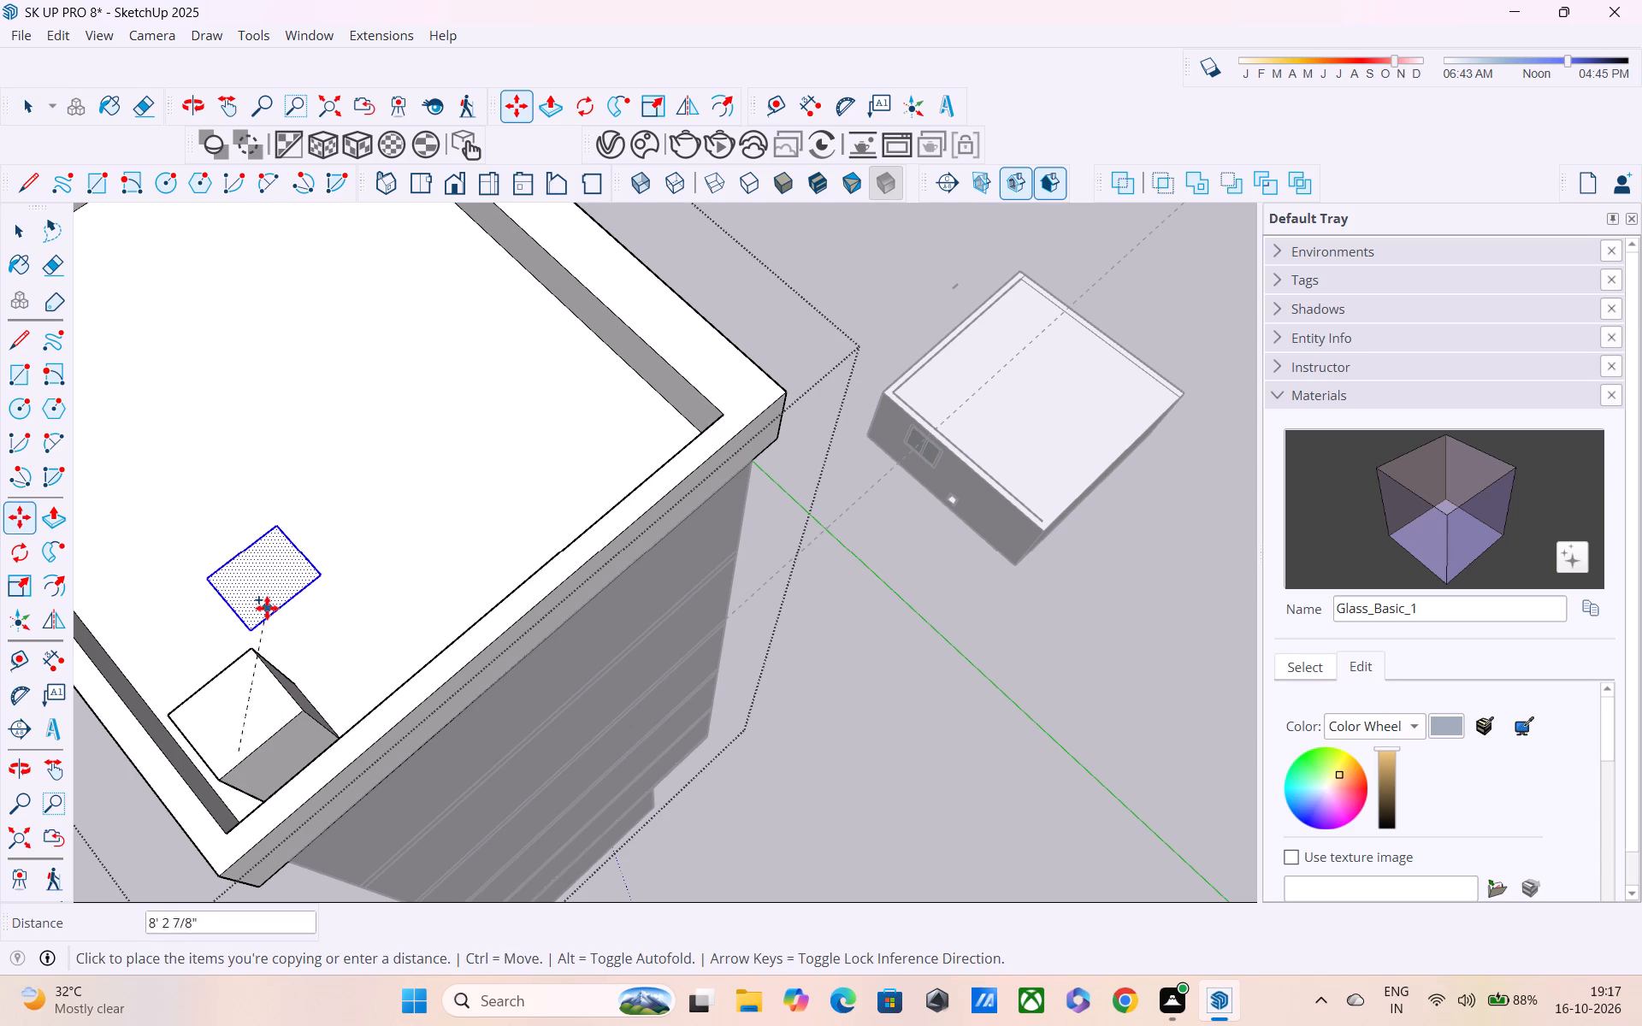
left_click(269, 595)
Enlarge the copied face by scaling two sides along red by 1.61 and 1.16 and two along green, the first by about 1.37.
key("s")
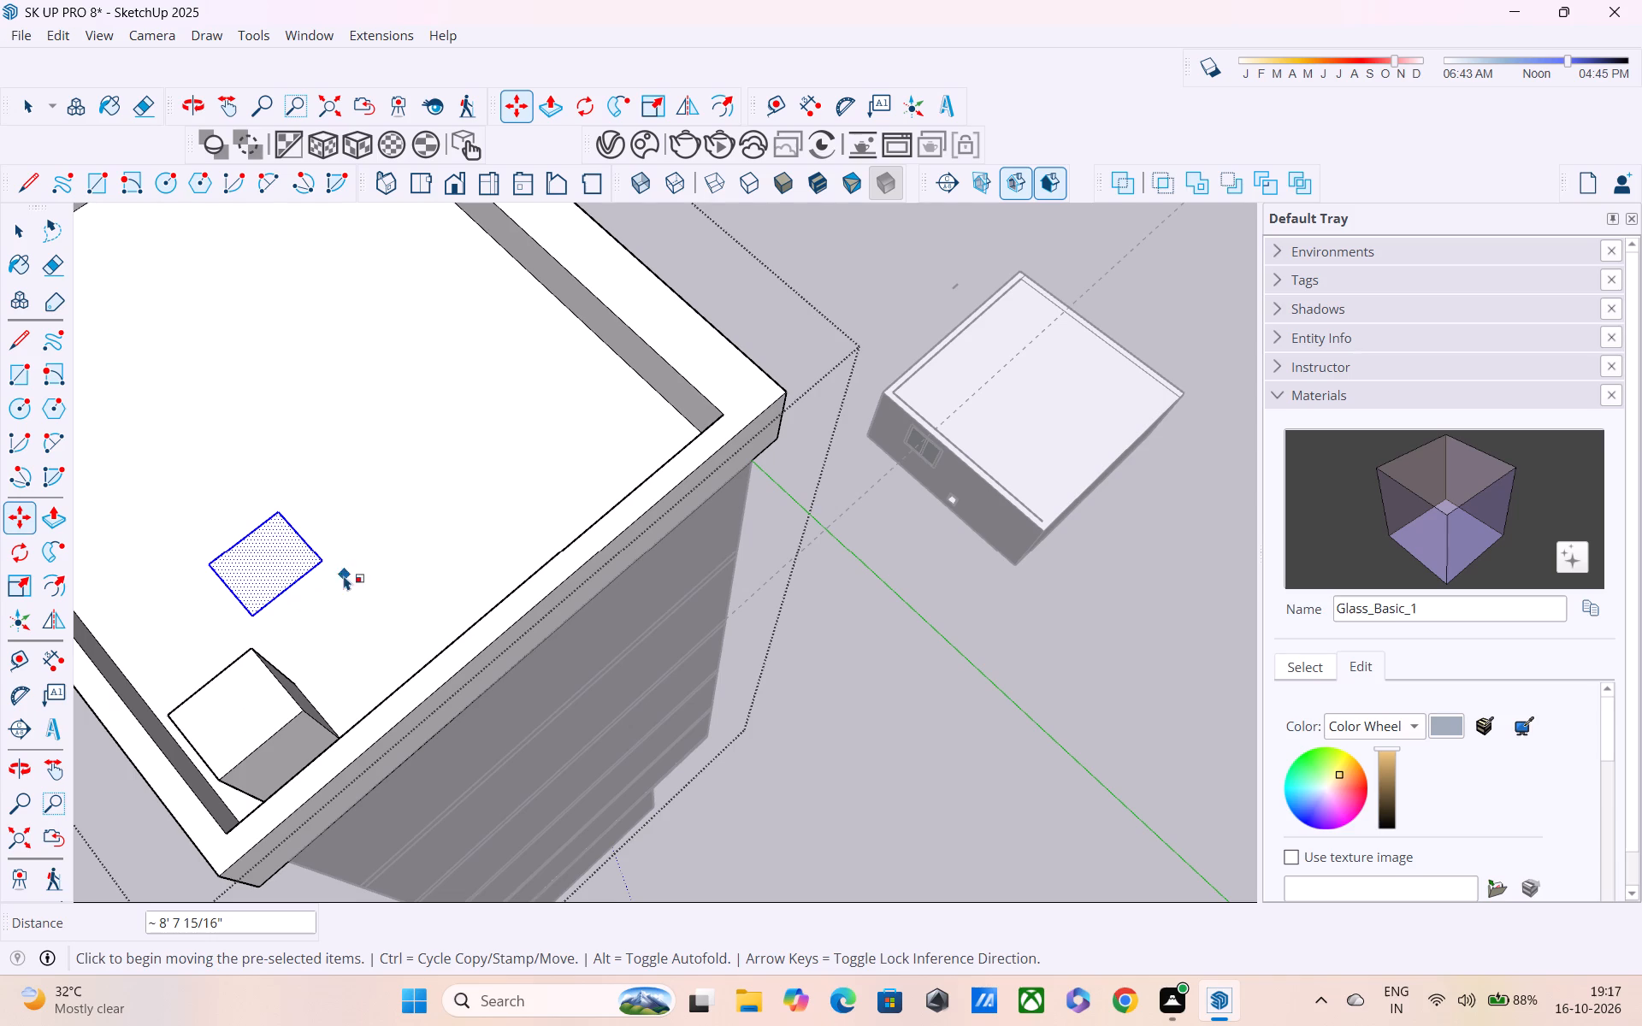
left_click(289, 582)
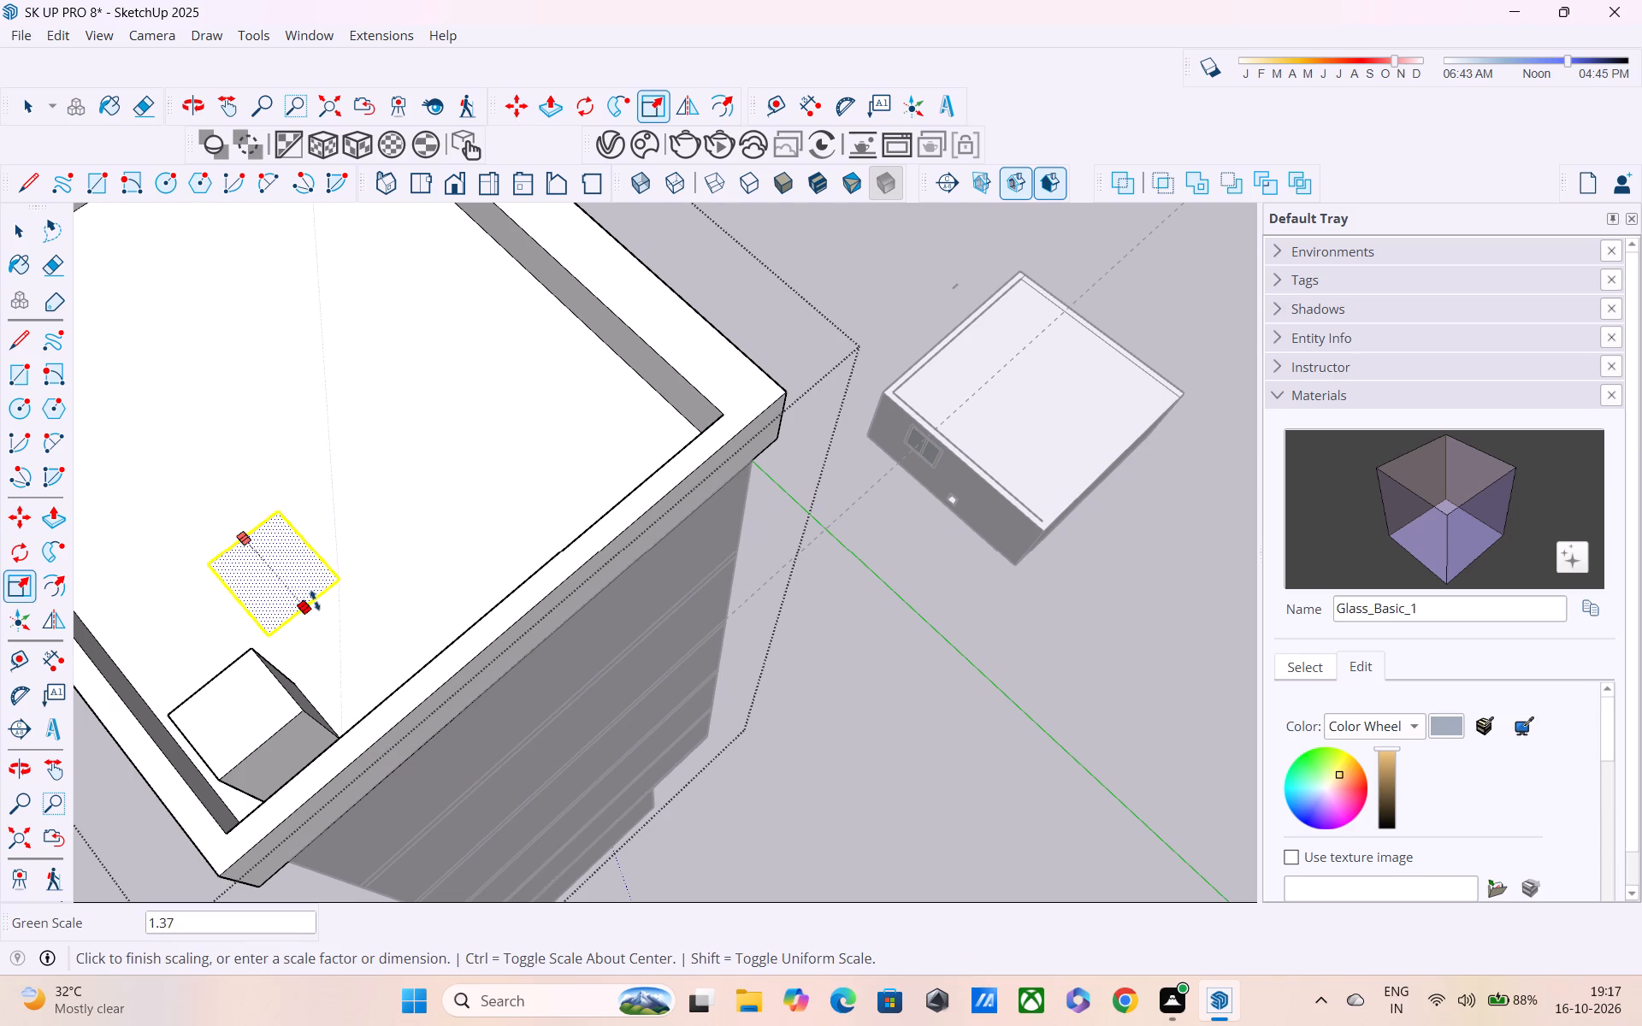
left_click(315, 600)
left_click_drag(310, 542, 349, 513)
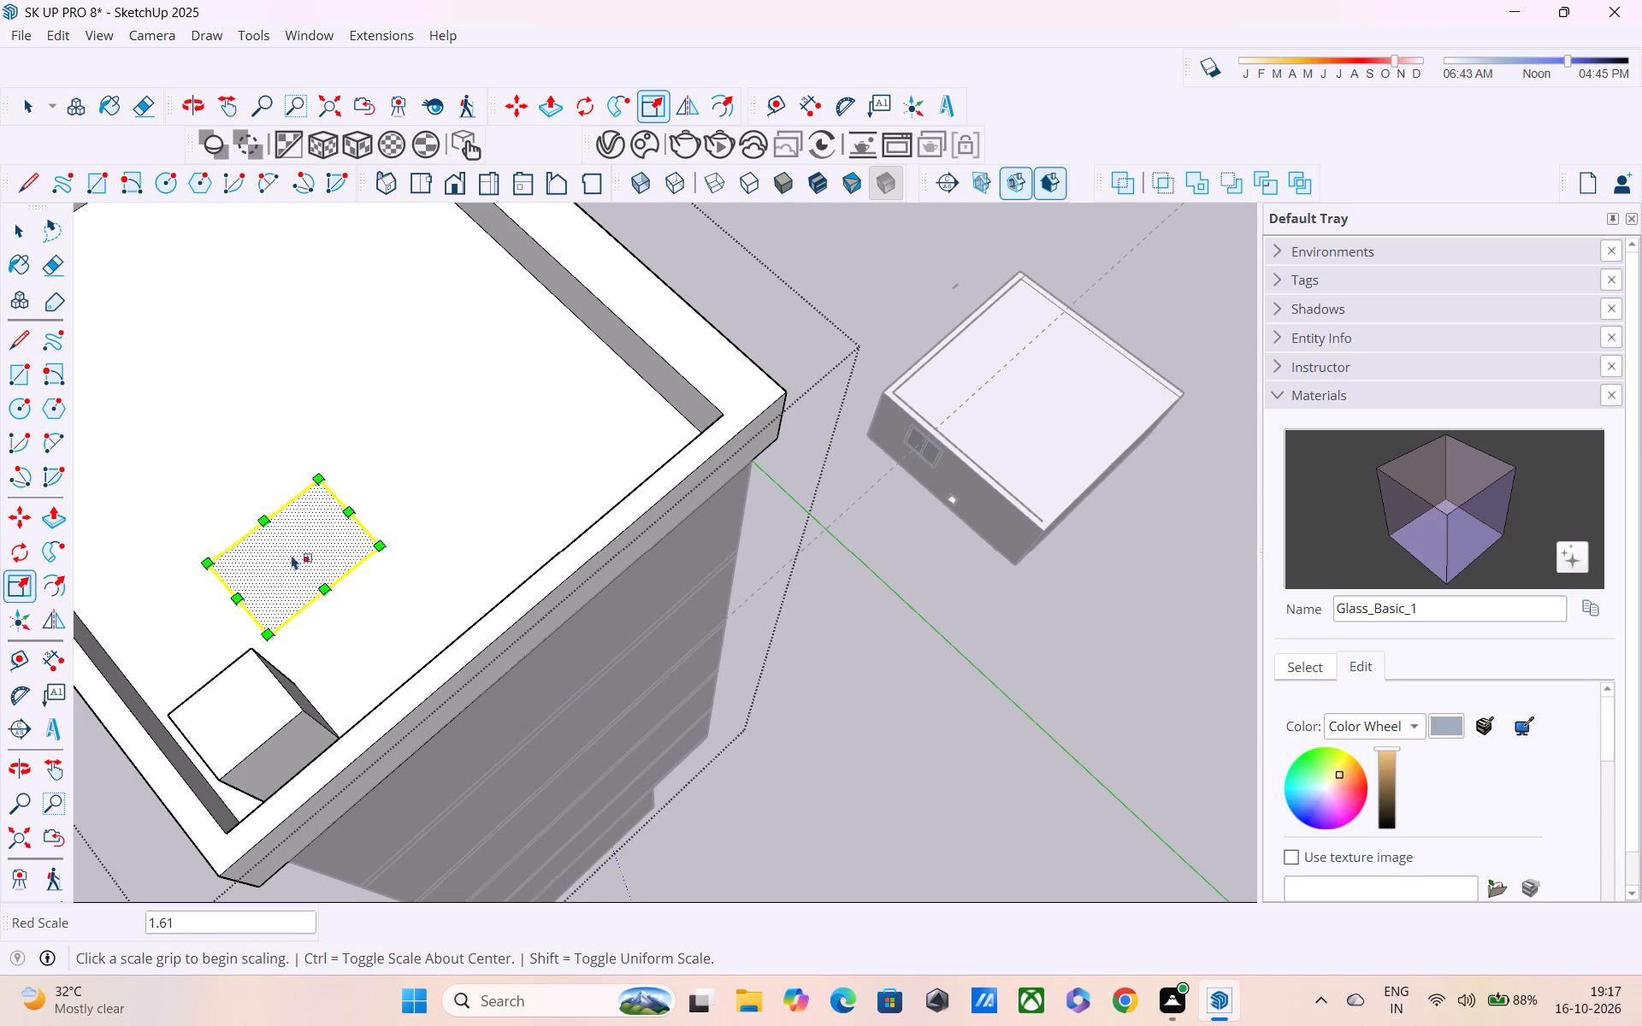
left_click(233, 597)
left_click(224, 605)
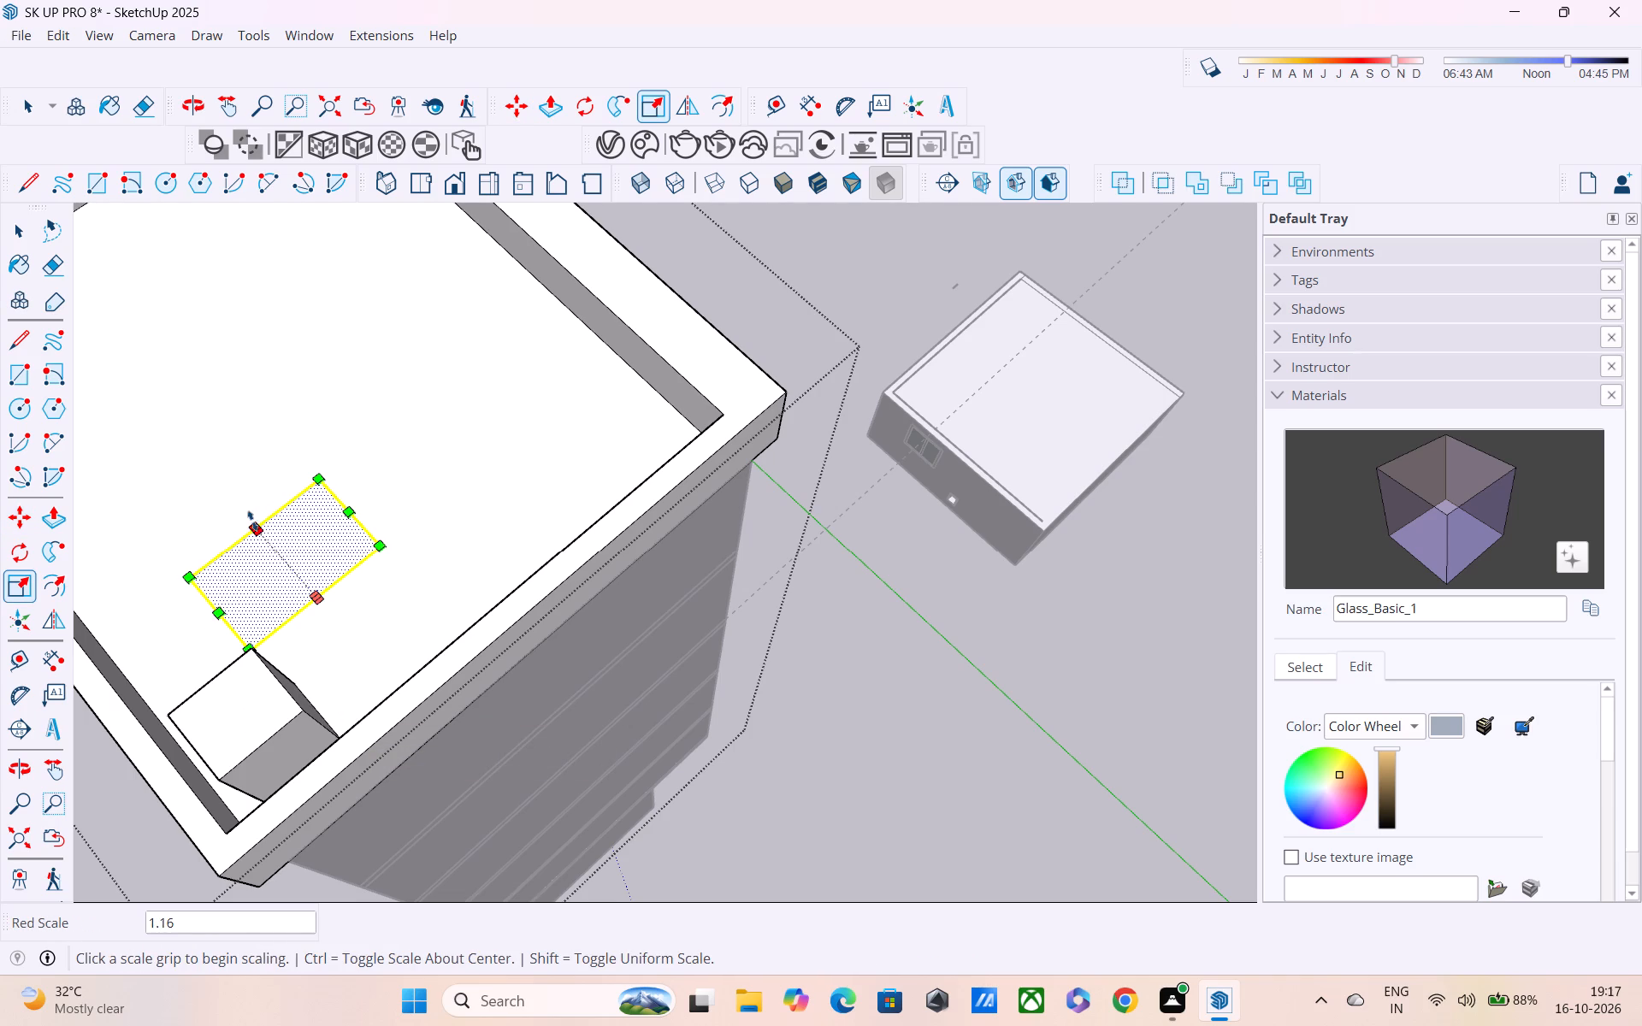
left_click(252, 521)
left_click(244, 510)
key("space")
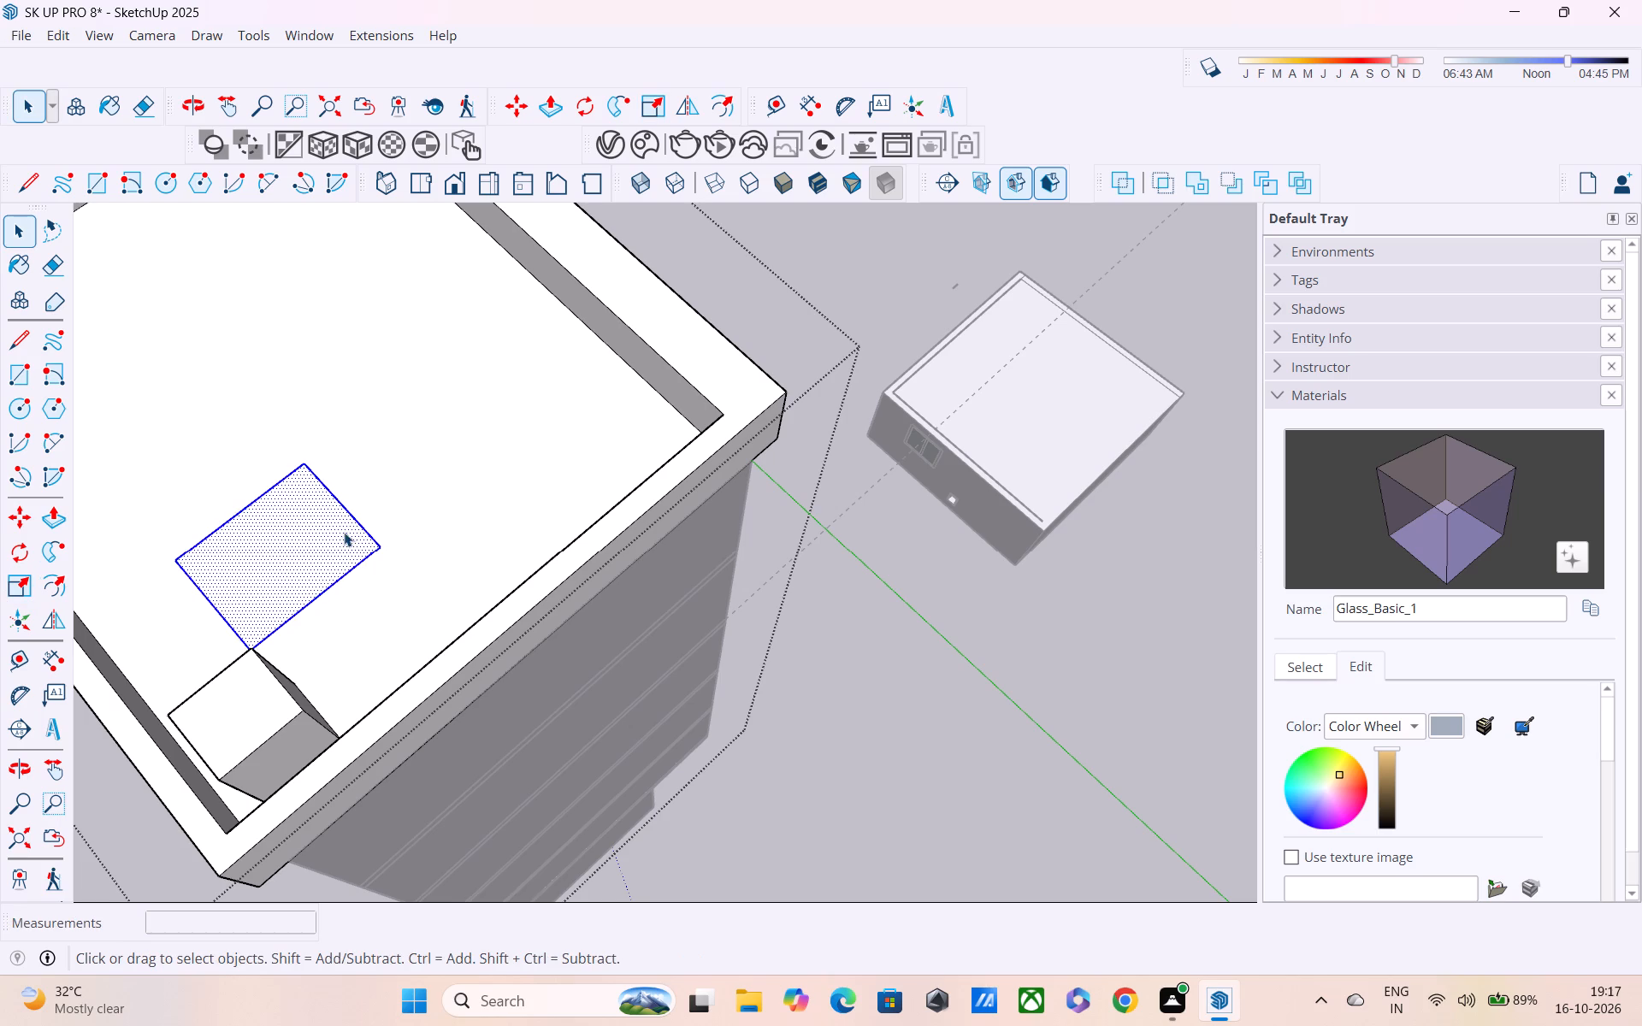
Pull the enlarged copied face up about 1' 2" into a slab.
key("p")
left_click(338, 531)
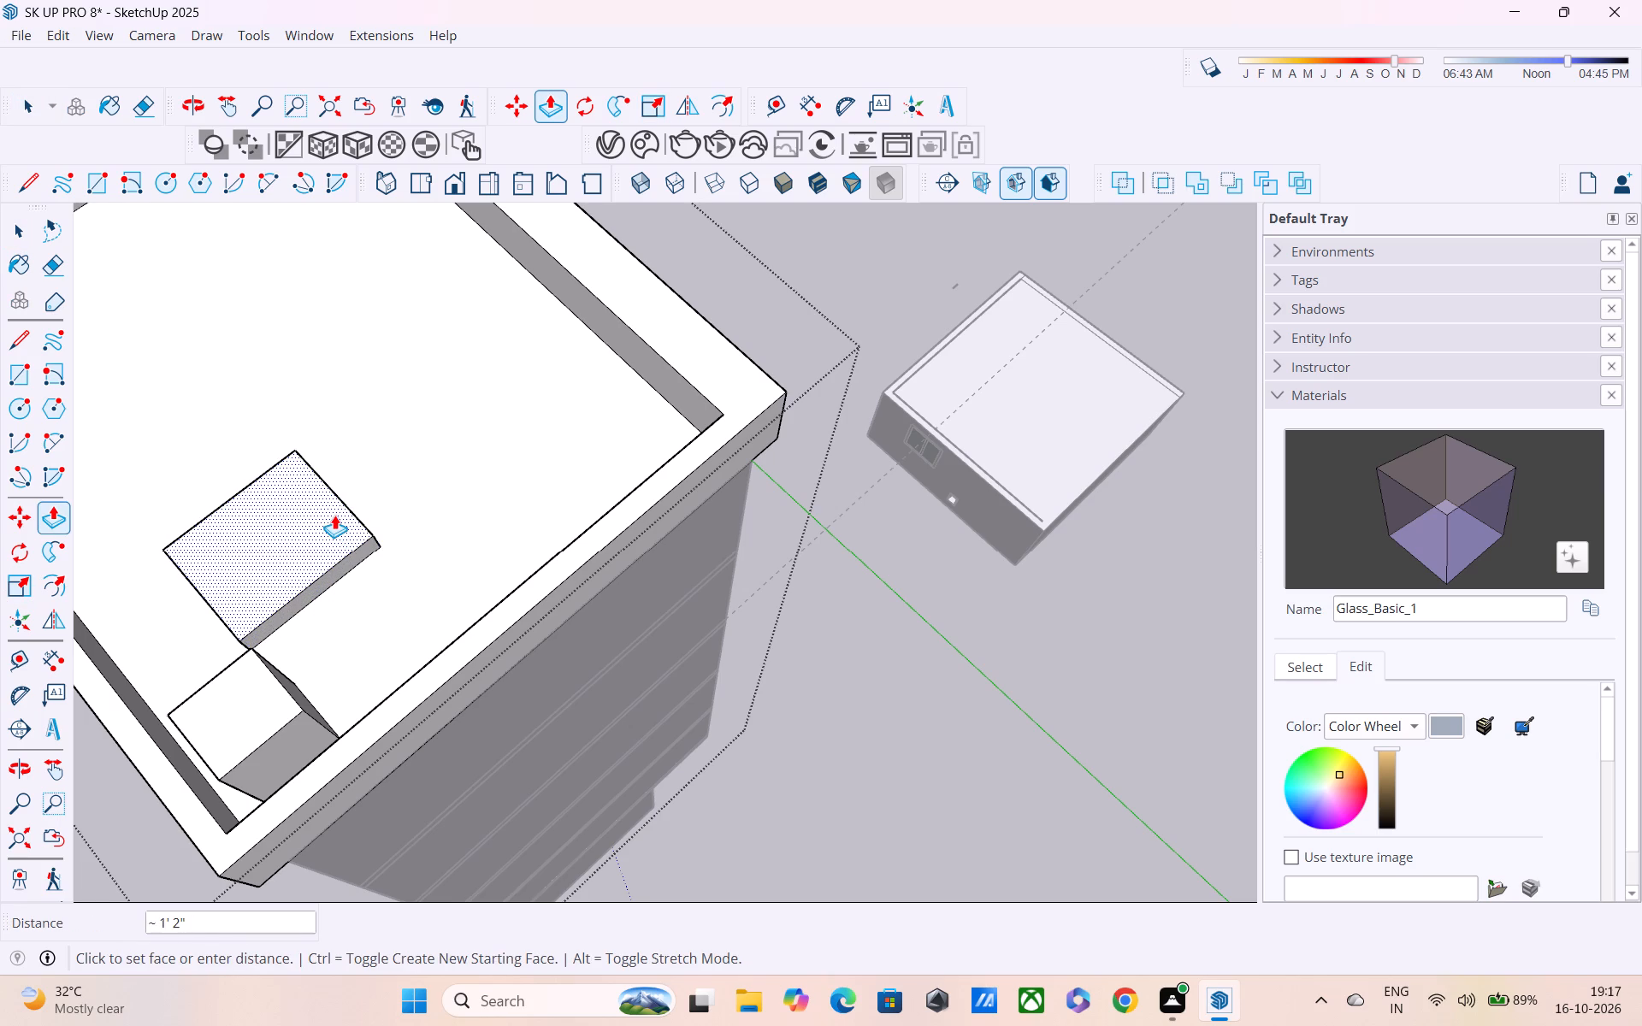
left_click(334, 515)
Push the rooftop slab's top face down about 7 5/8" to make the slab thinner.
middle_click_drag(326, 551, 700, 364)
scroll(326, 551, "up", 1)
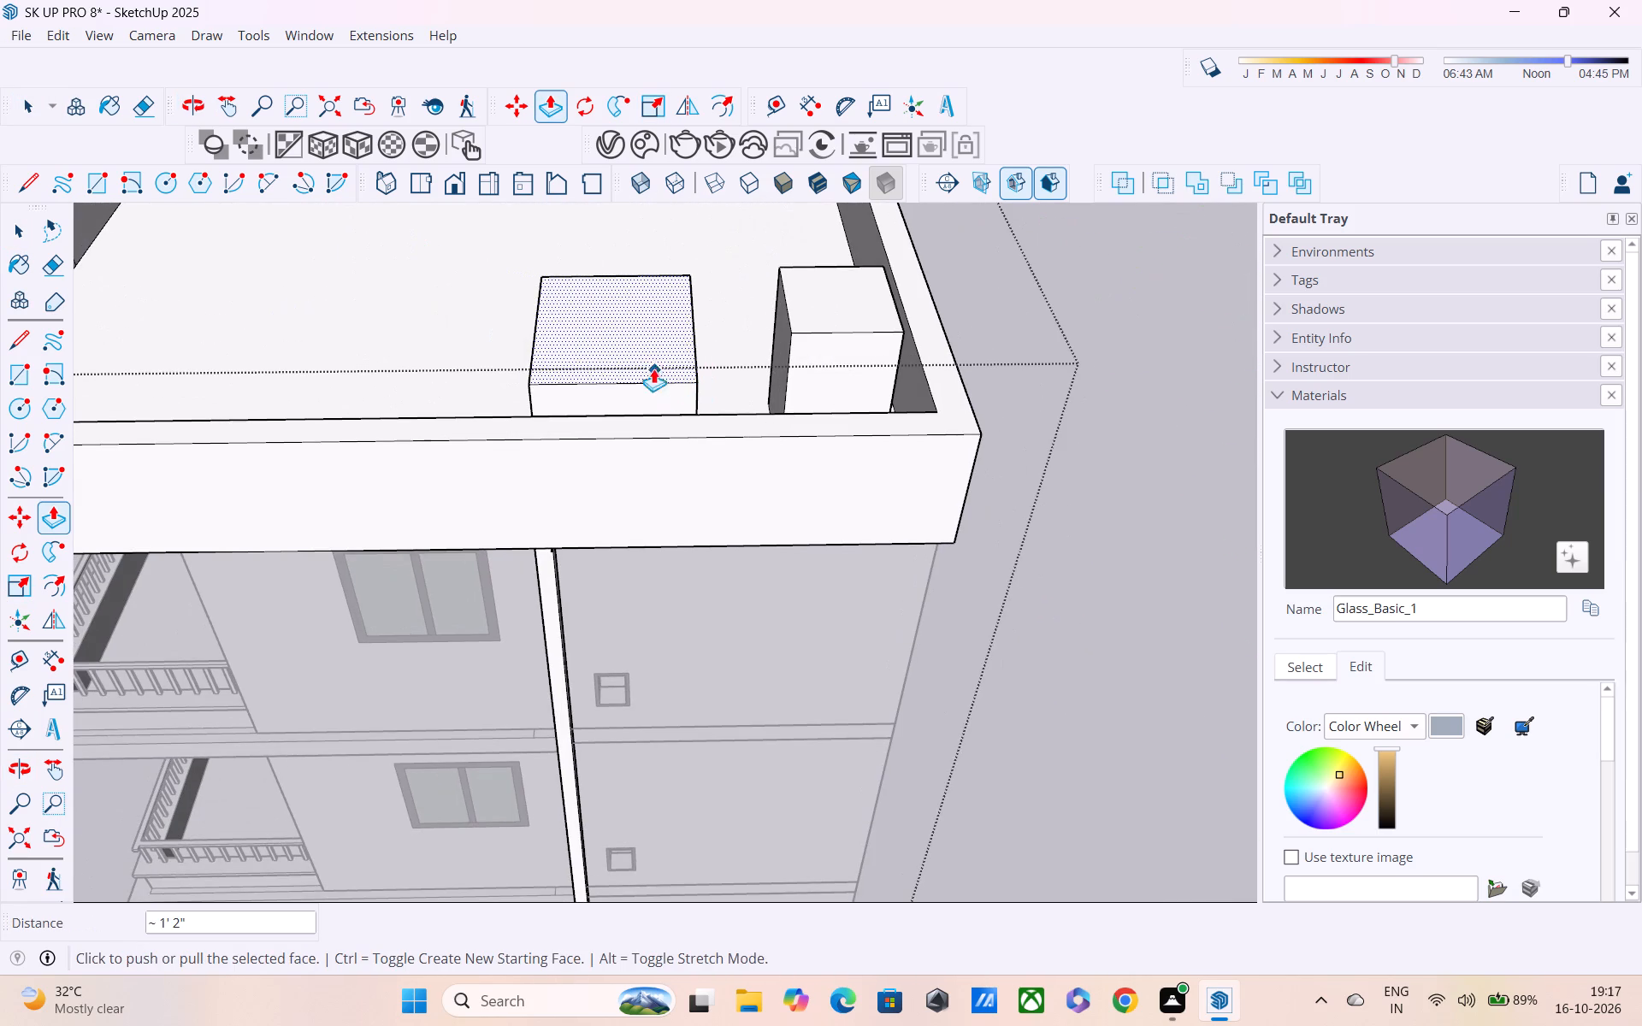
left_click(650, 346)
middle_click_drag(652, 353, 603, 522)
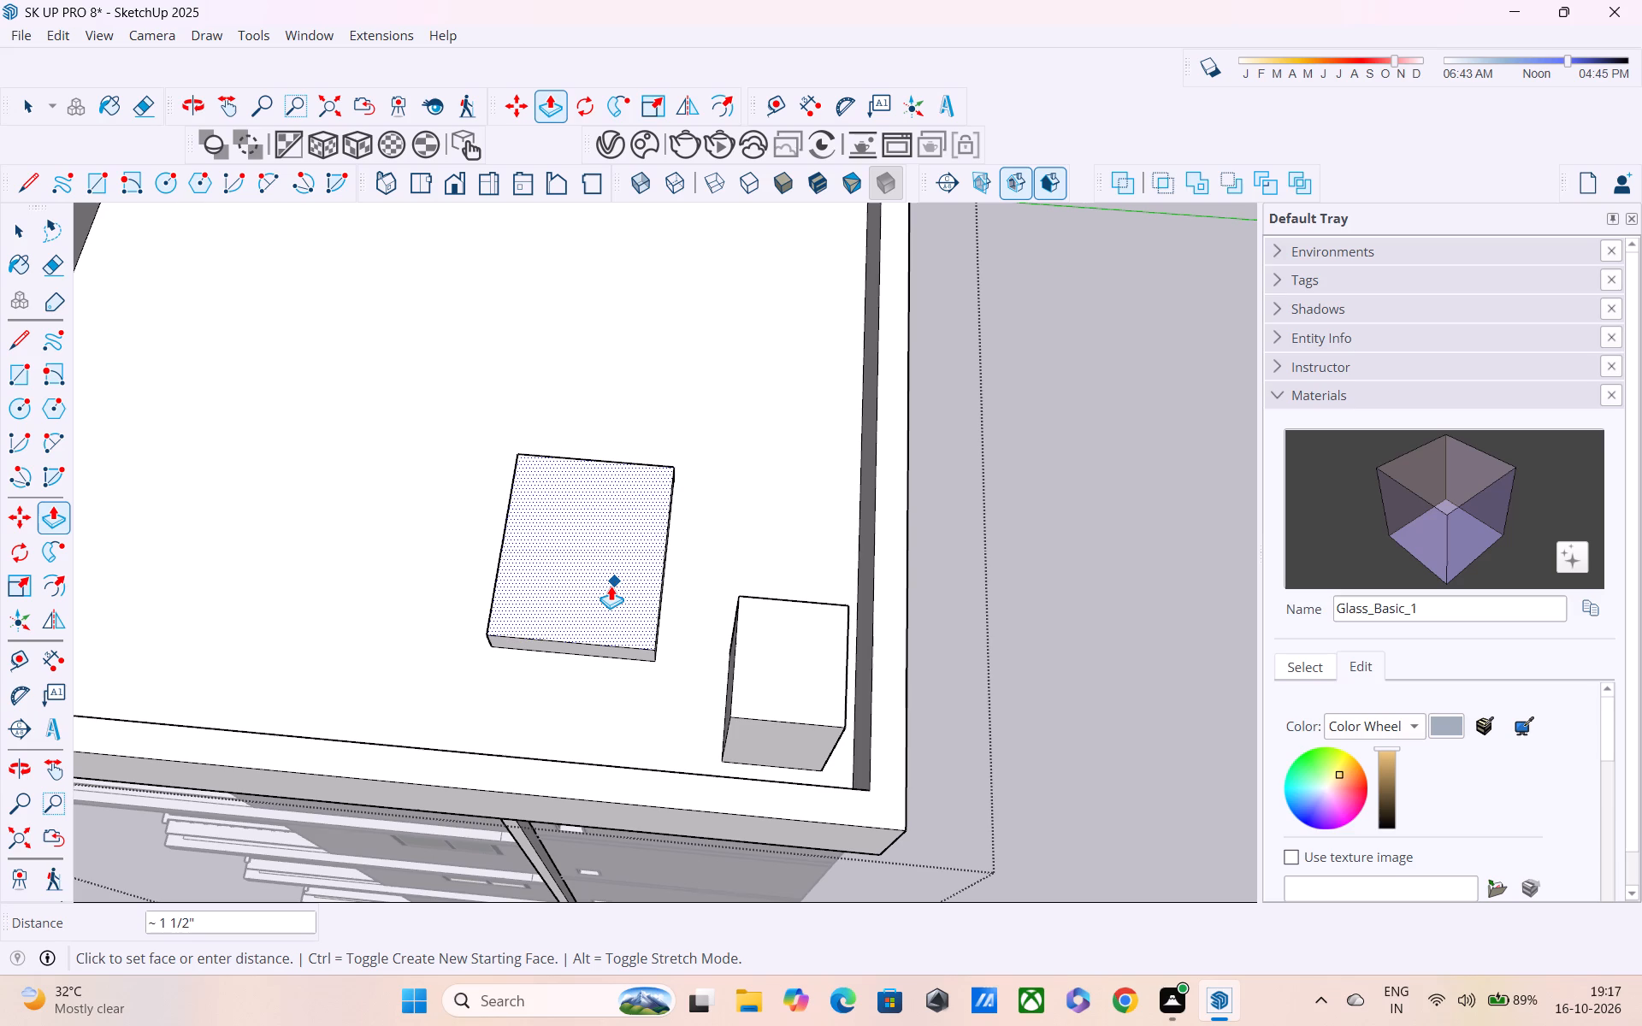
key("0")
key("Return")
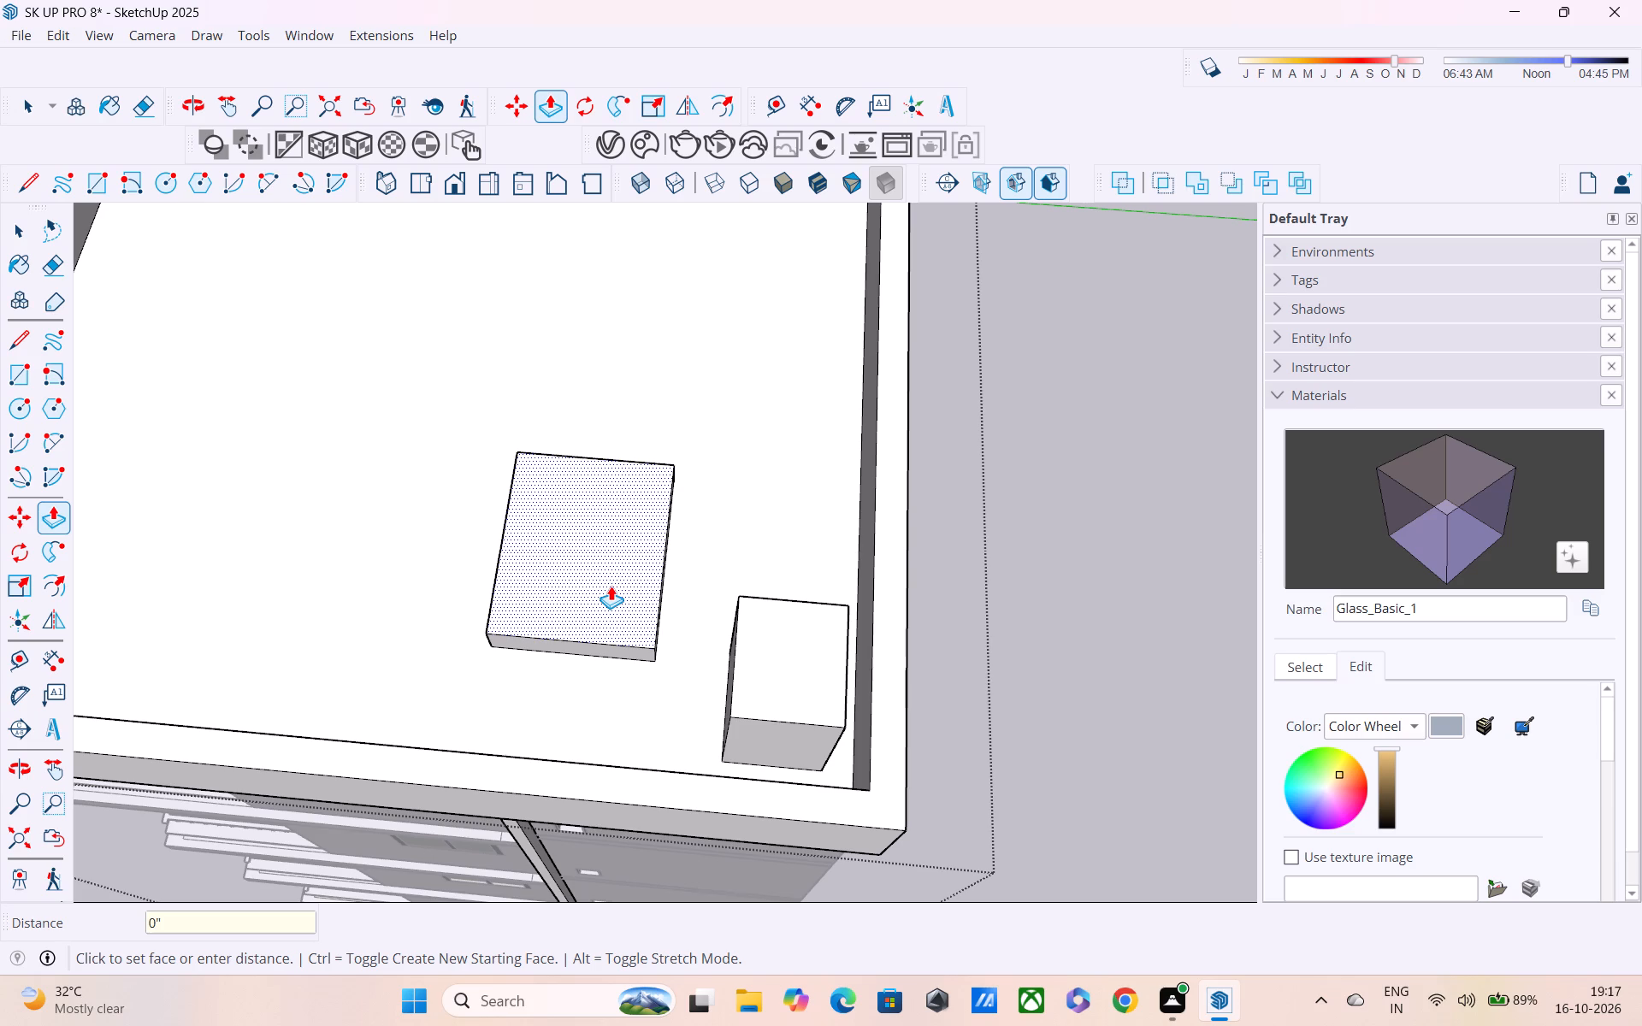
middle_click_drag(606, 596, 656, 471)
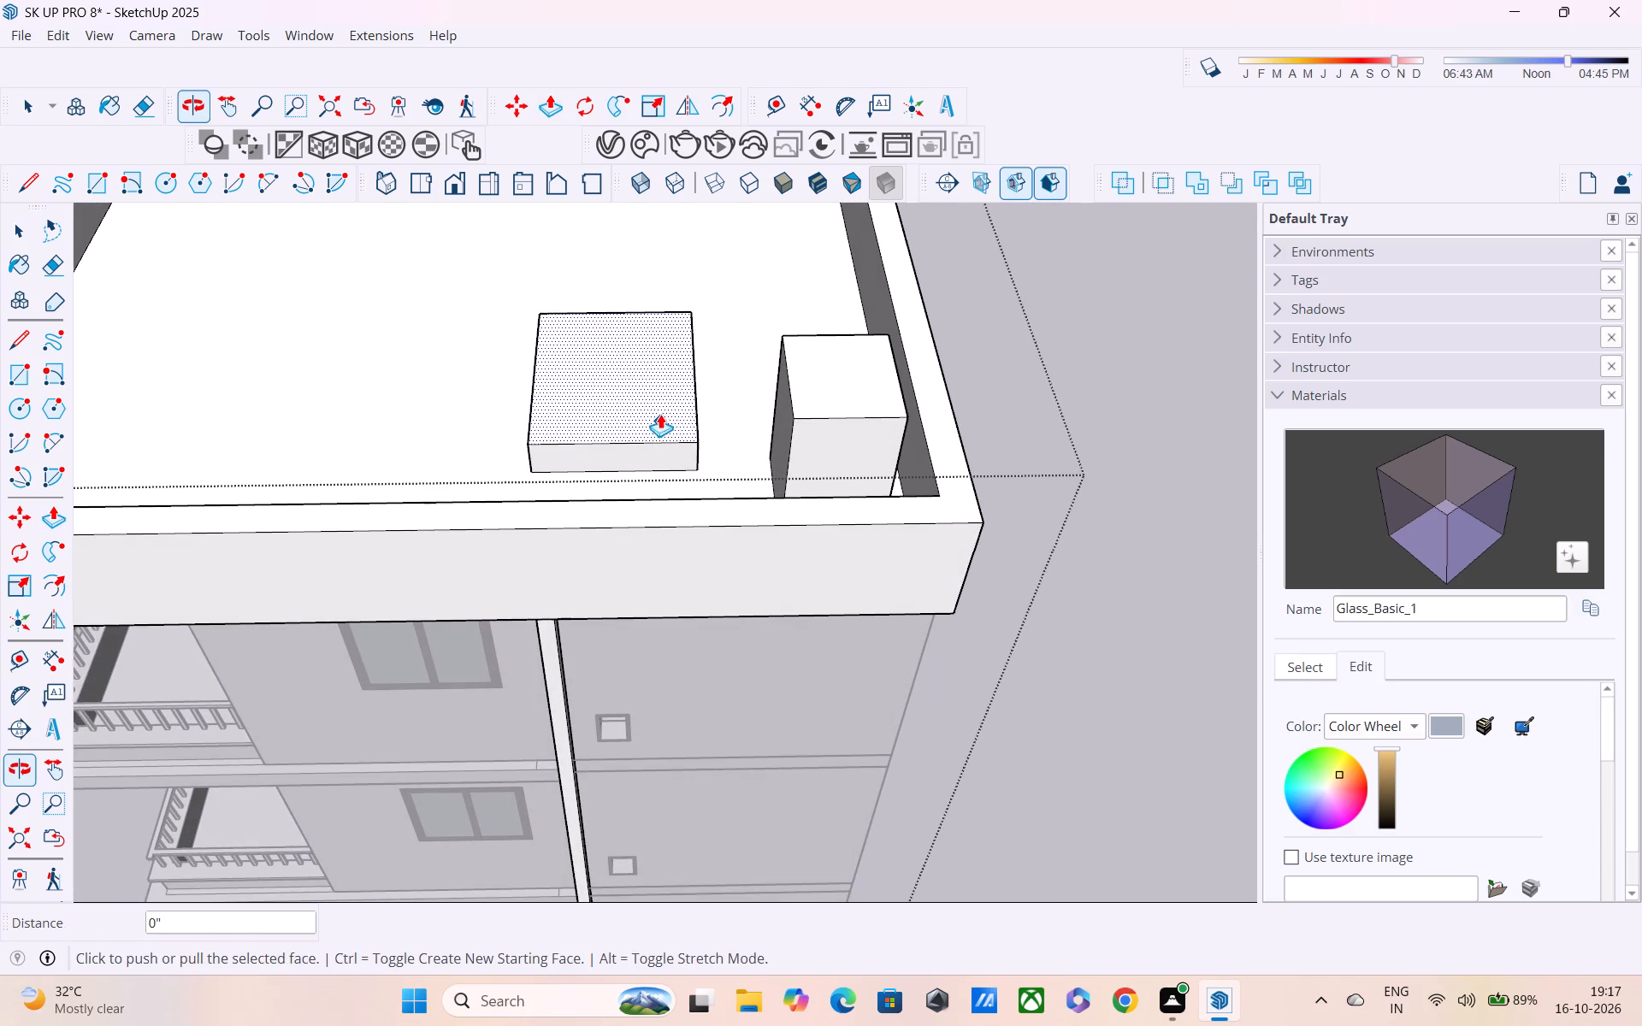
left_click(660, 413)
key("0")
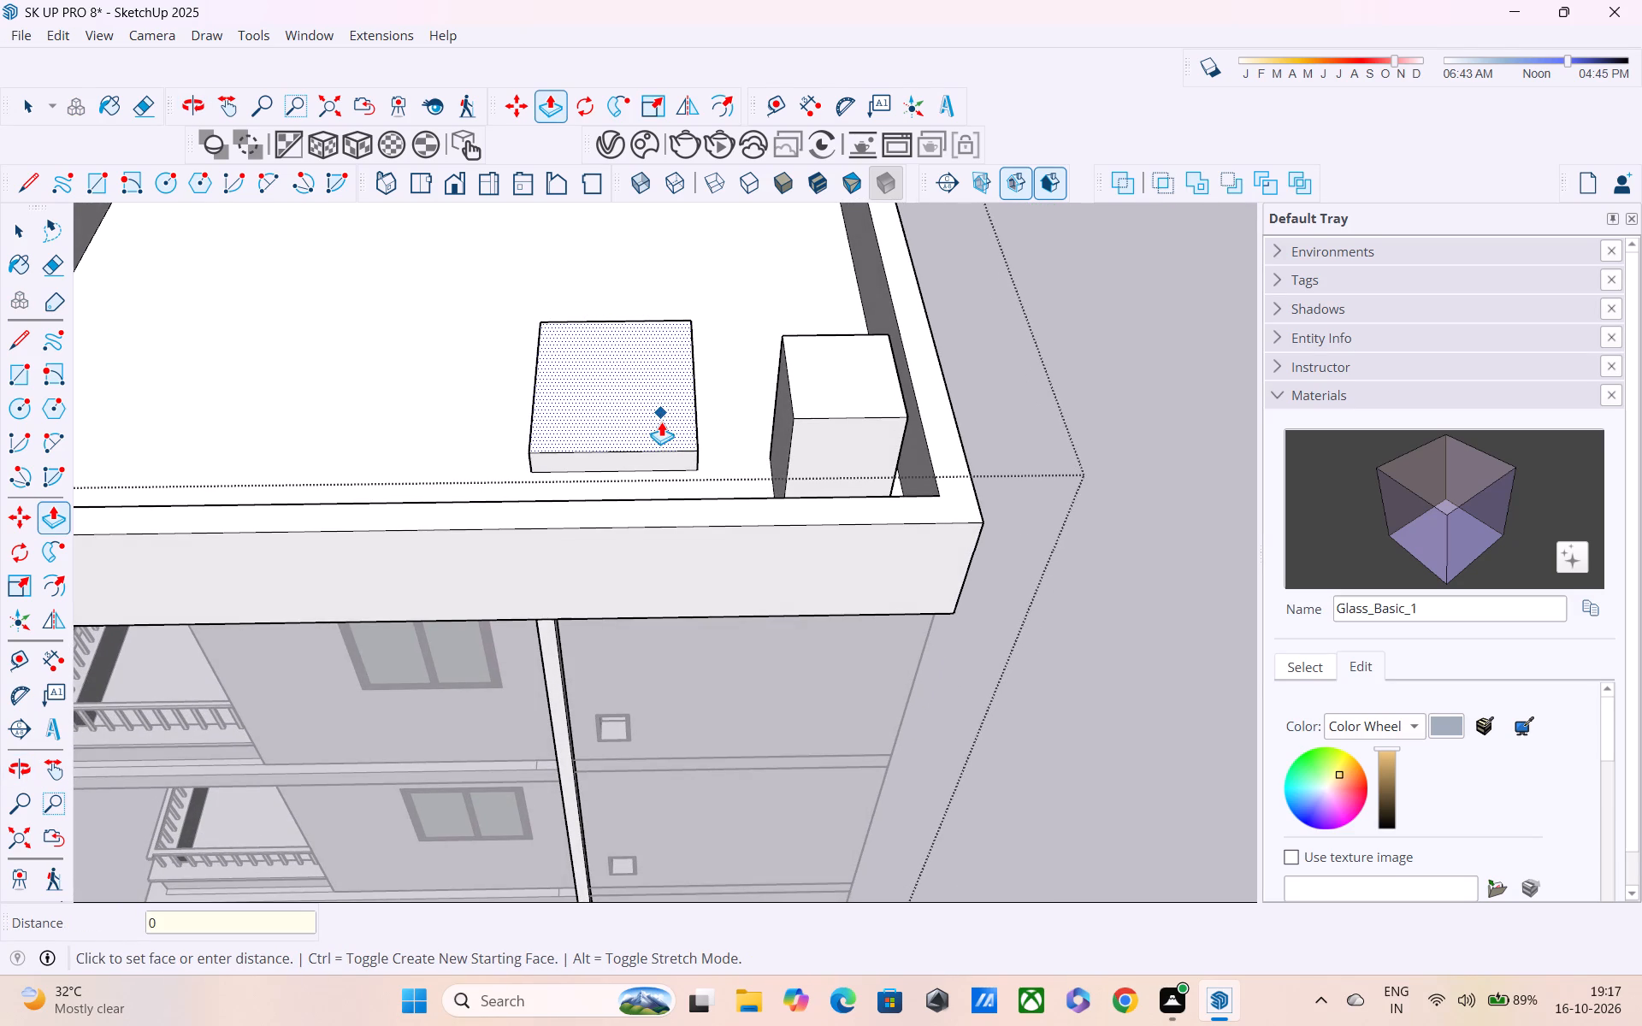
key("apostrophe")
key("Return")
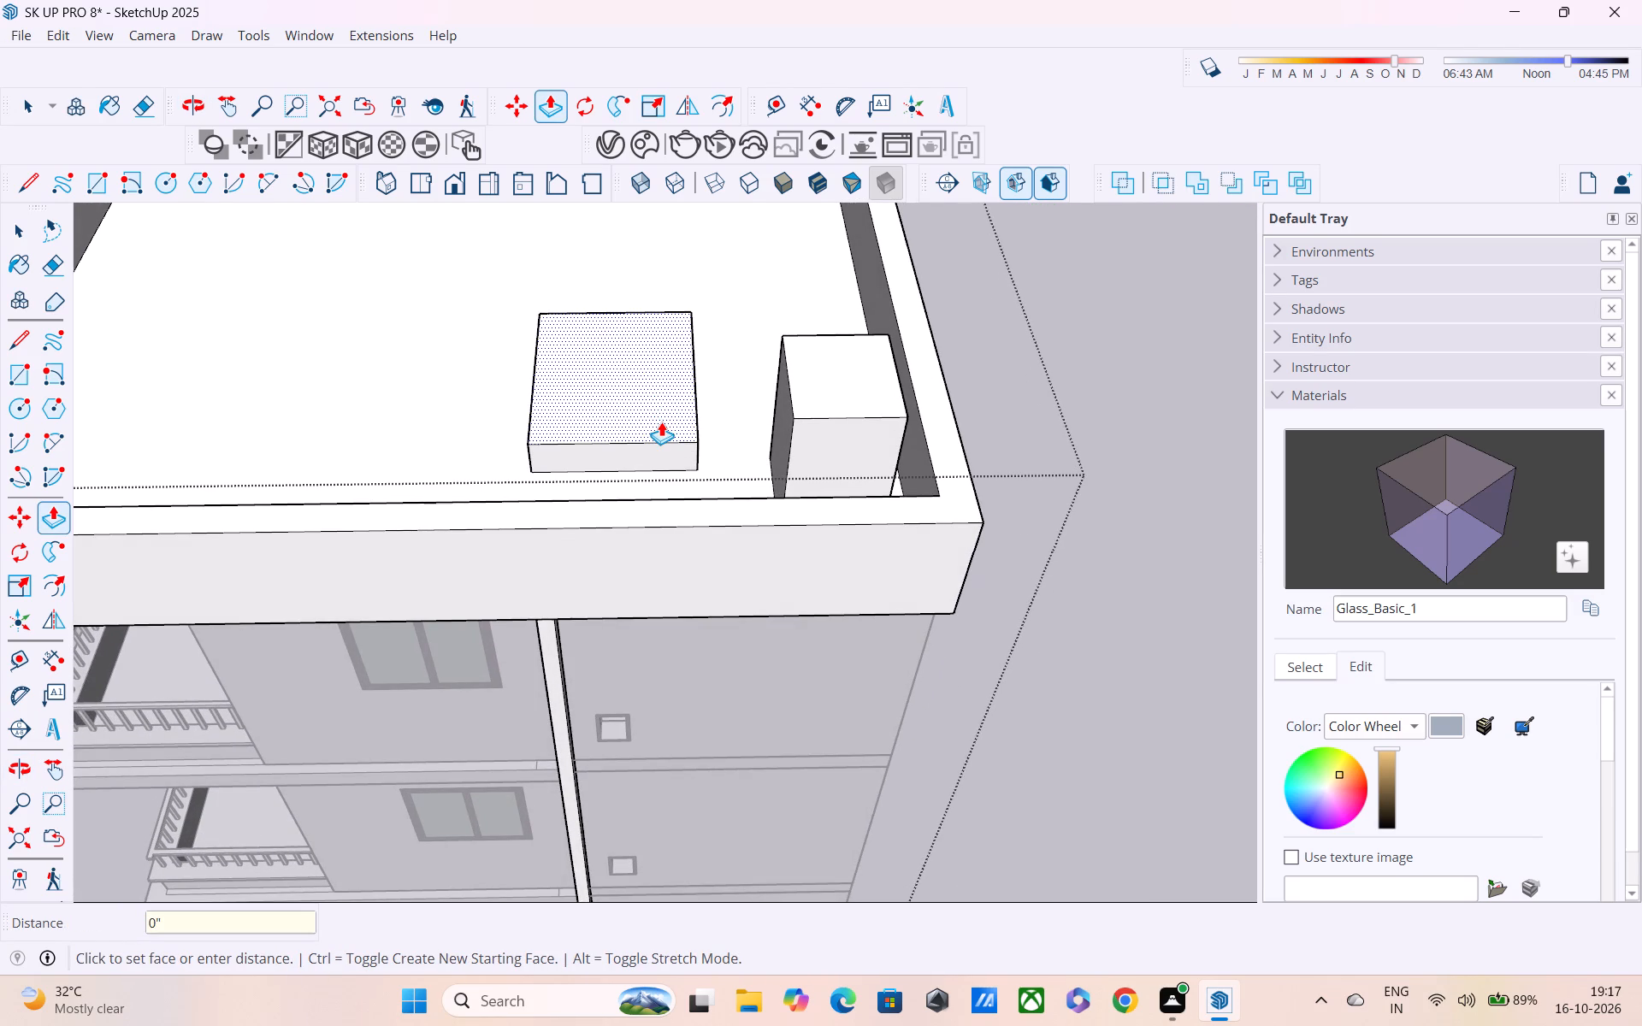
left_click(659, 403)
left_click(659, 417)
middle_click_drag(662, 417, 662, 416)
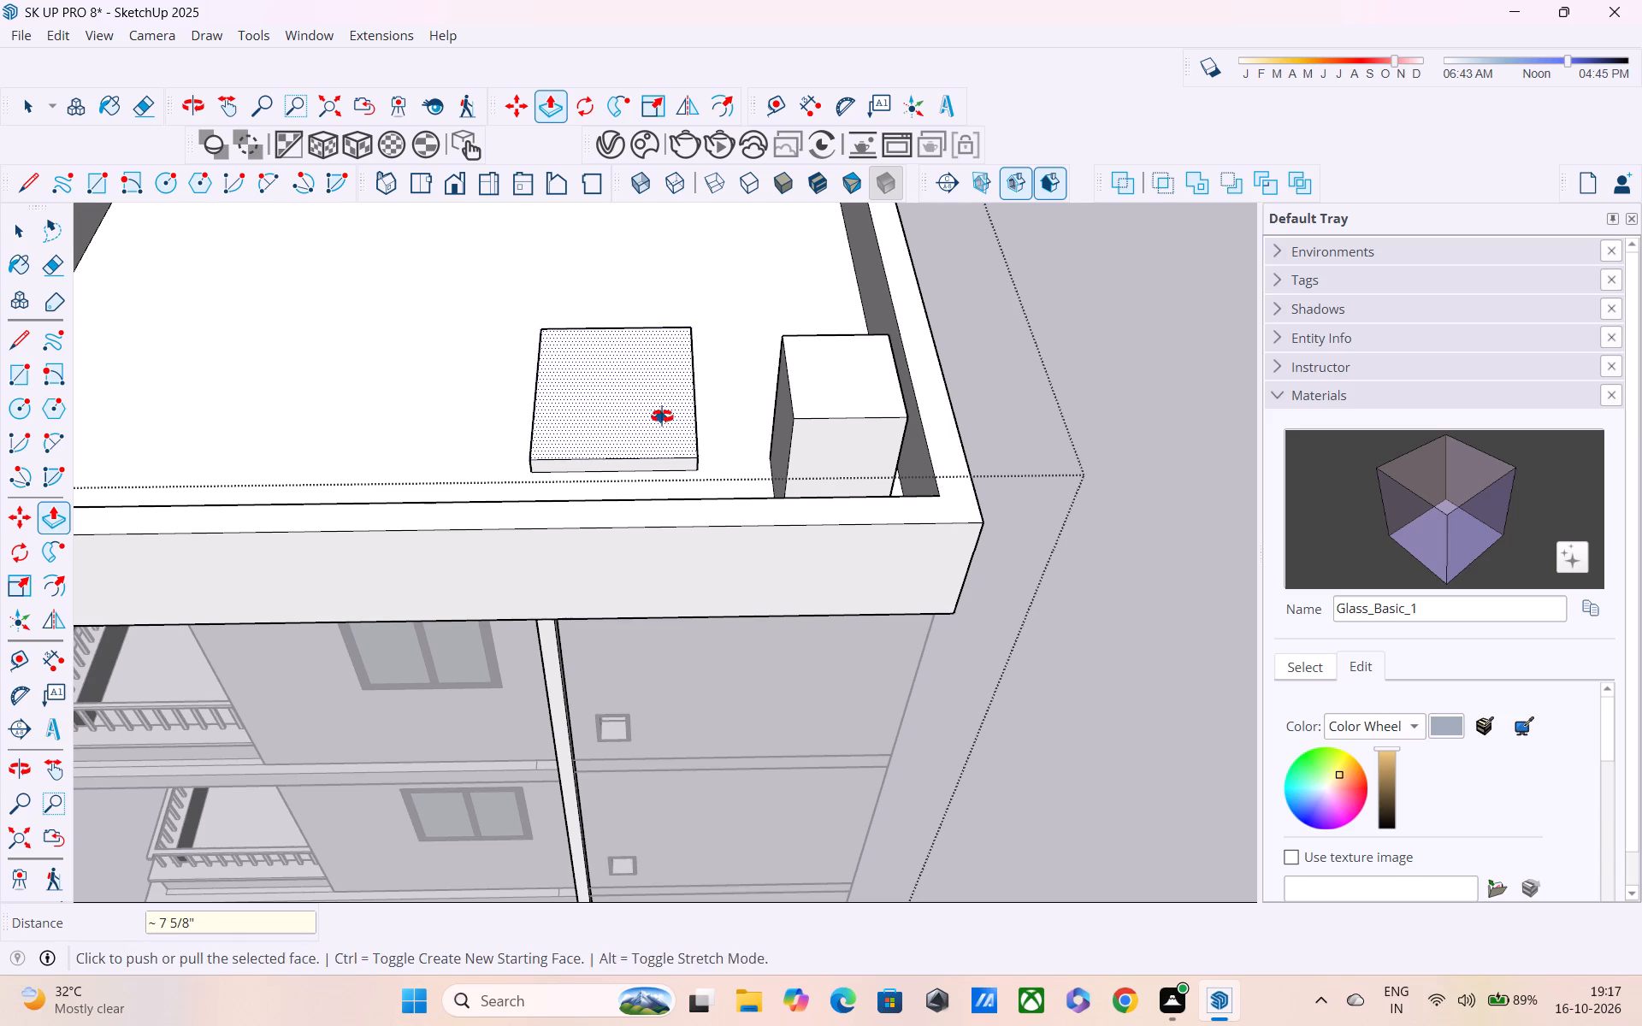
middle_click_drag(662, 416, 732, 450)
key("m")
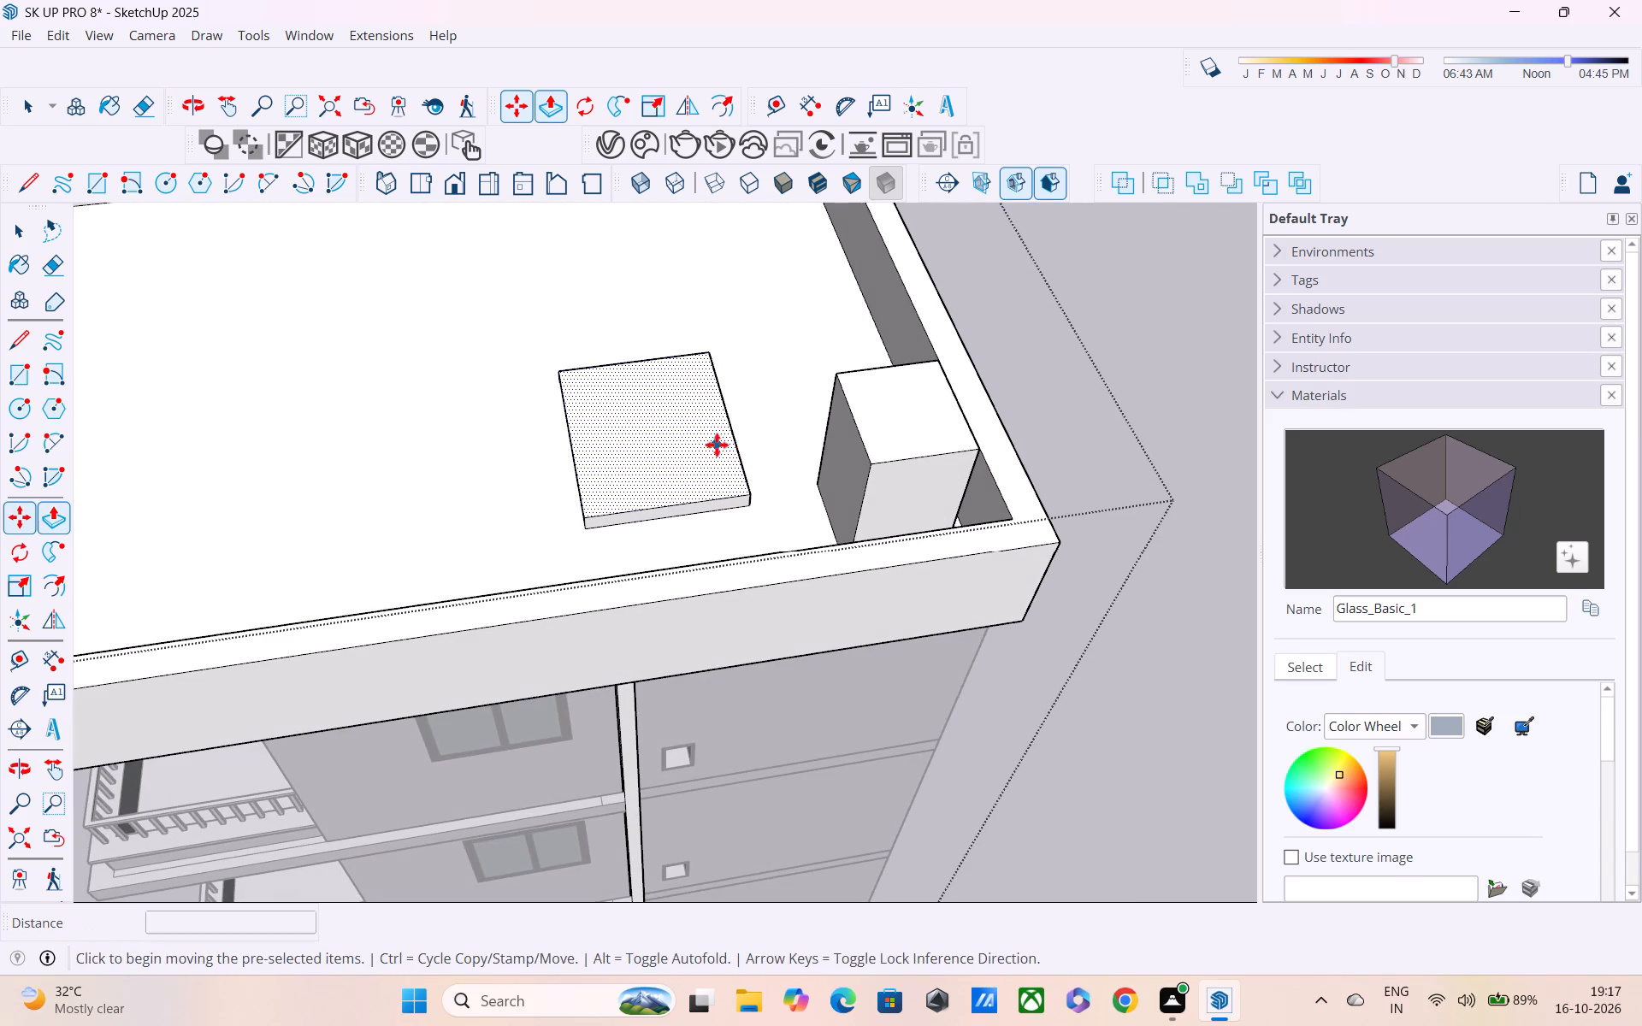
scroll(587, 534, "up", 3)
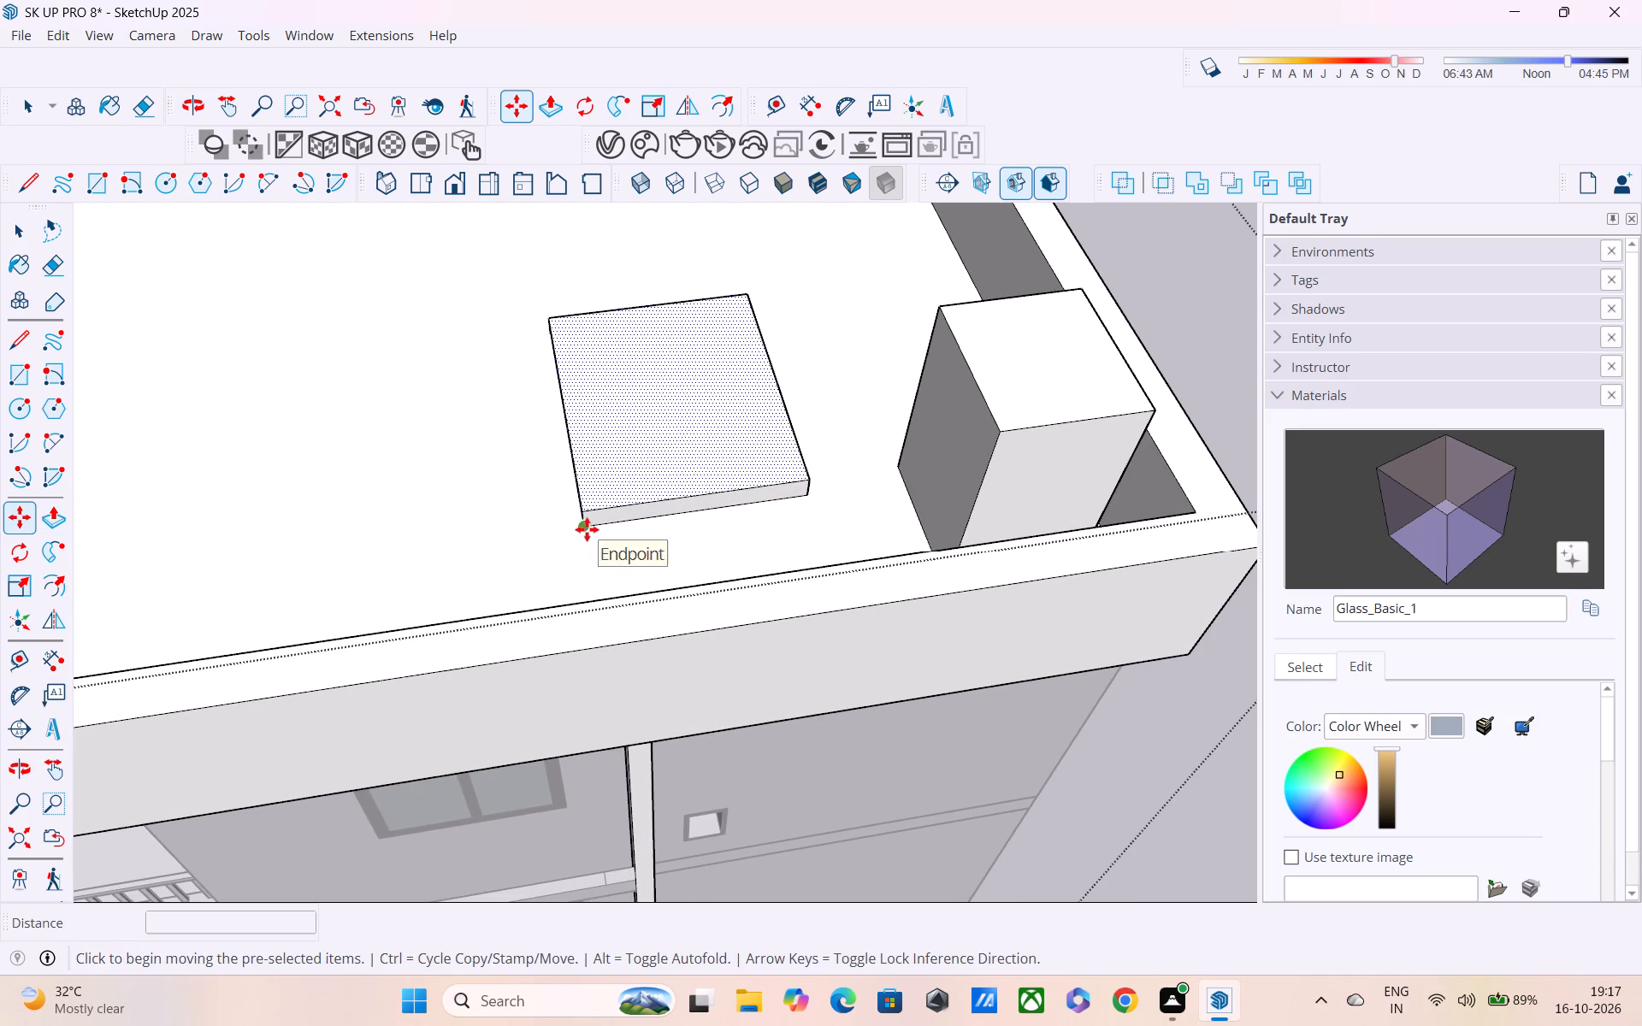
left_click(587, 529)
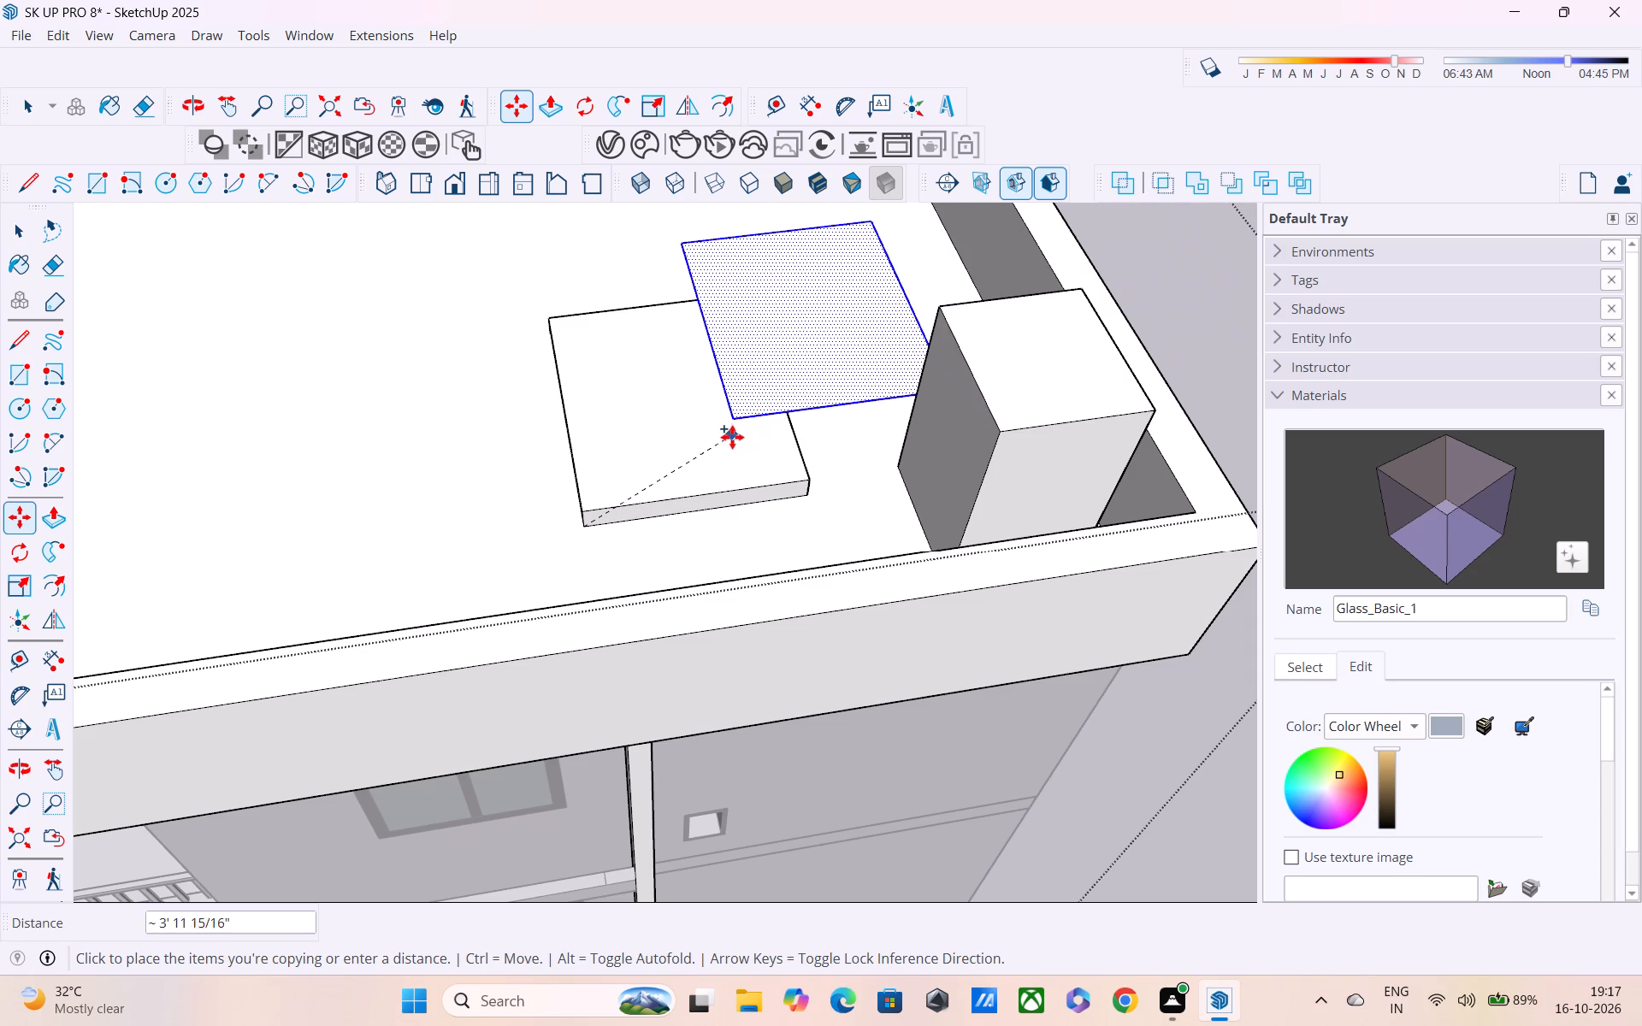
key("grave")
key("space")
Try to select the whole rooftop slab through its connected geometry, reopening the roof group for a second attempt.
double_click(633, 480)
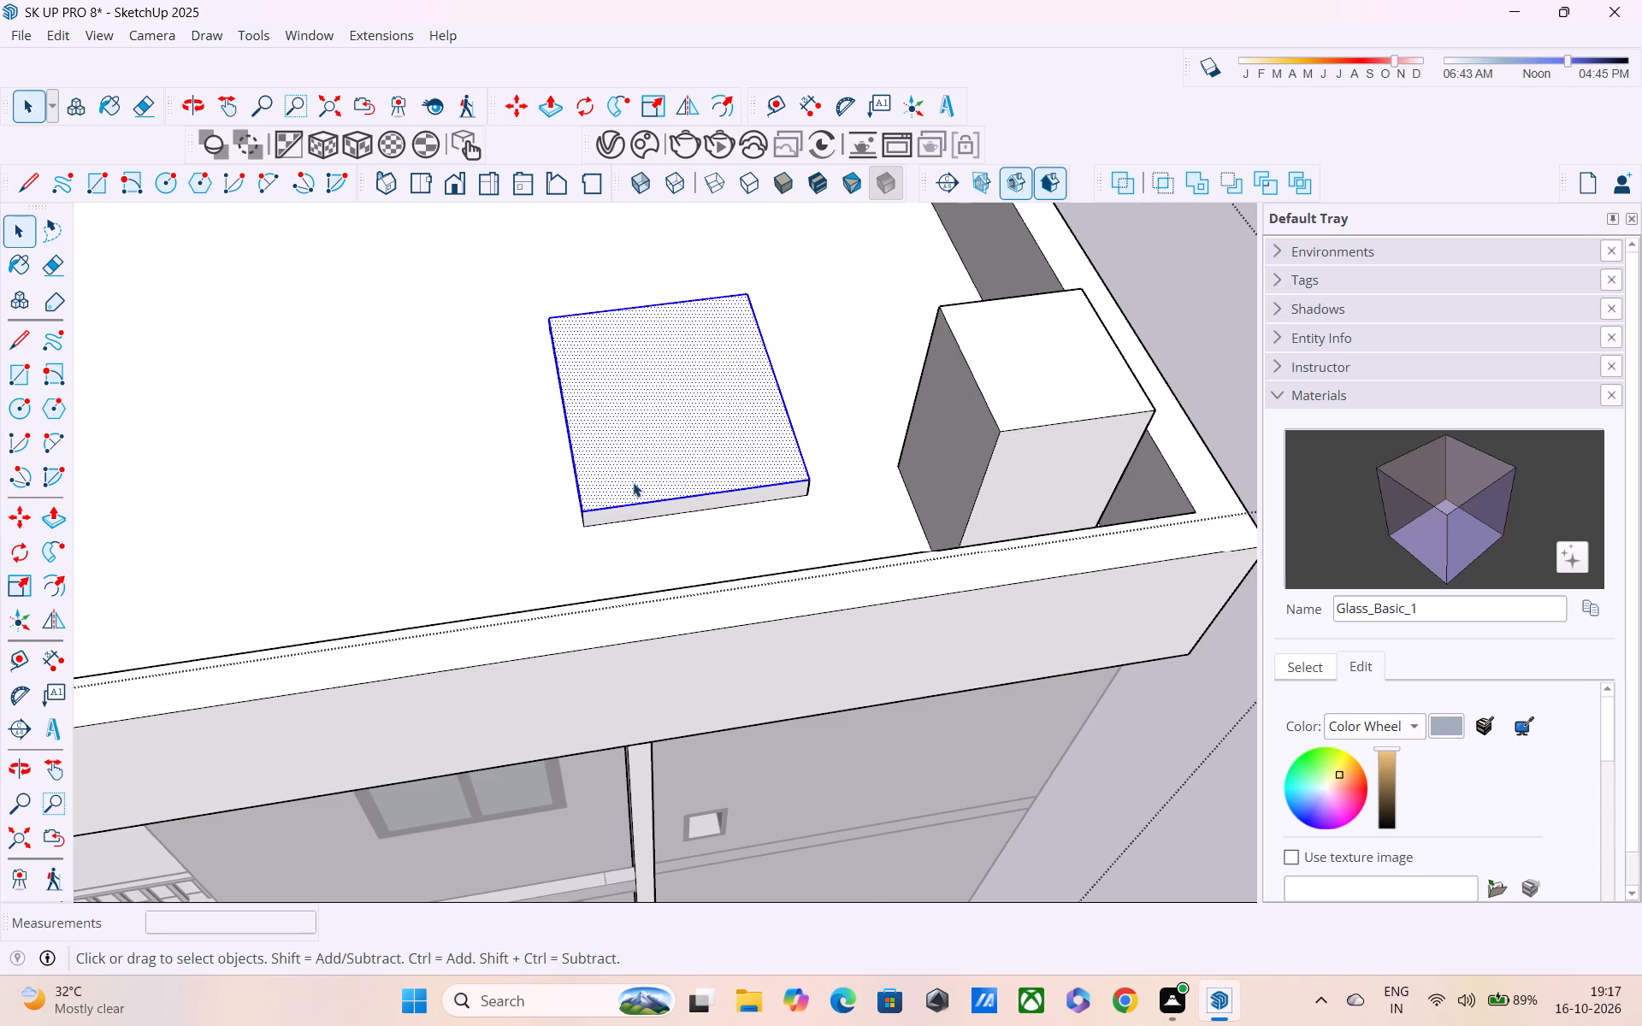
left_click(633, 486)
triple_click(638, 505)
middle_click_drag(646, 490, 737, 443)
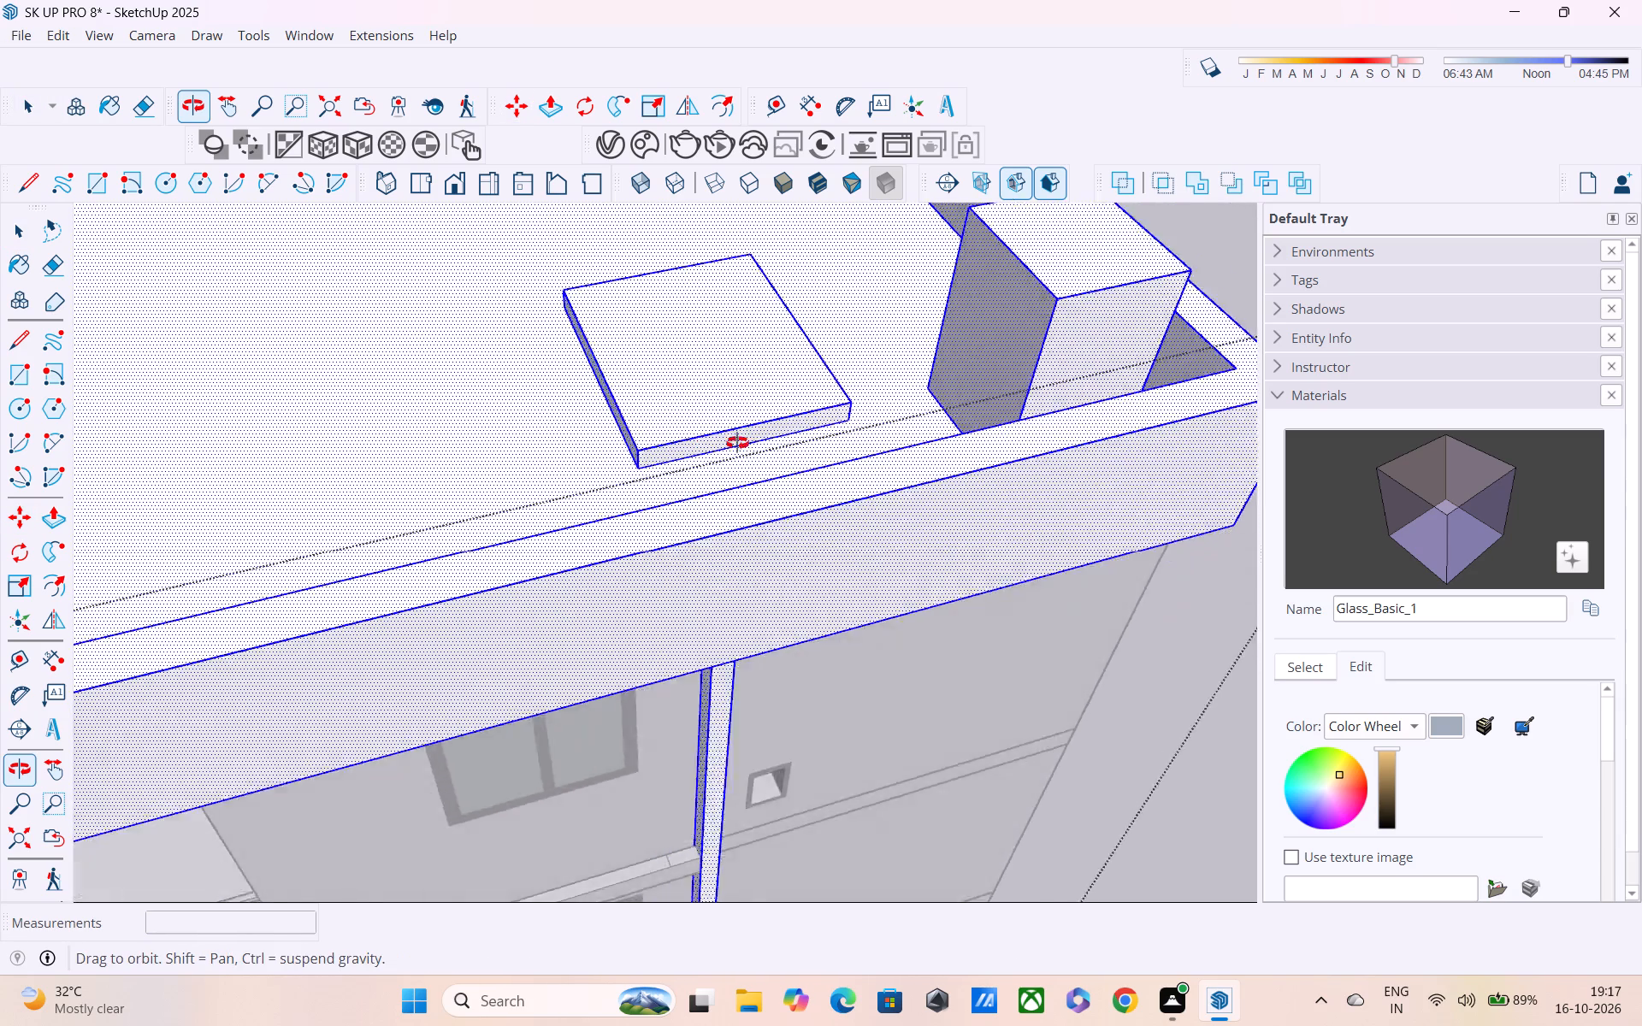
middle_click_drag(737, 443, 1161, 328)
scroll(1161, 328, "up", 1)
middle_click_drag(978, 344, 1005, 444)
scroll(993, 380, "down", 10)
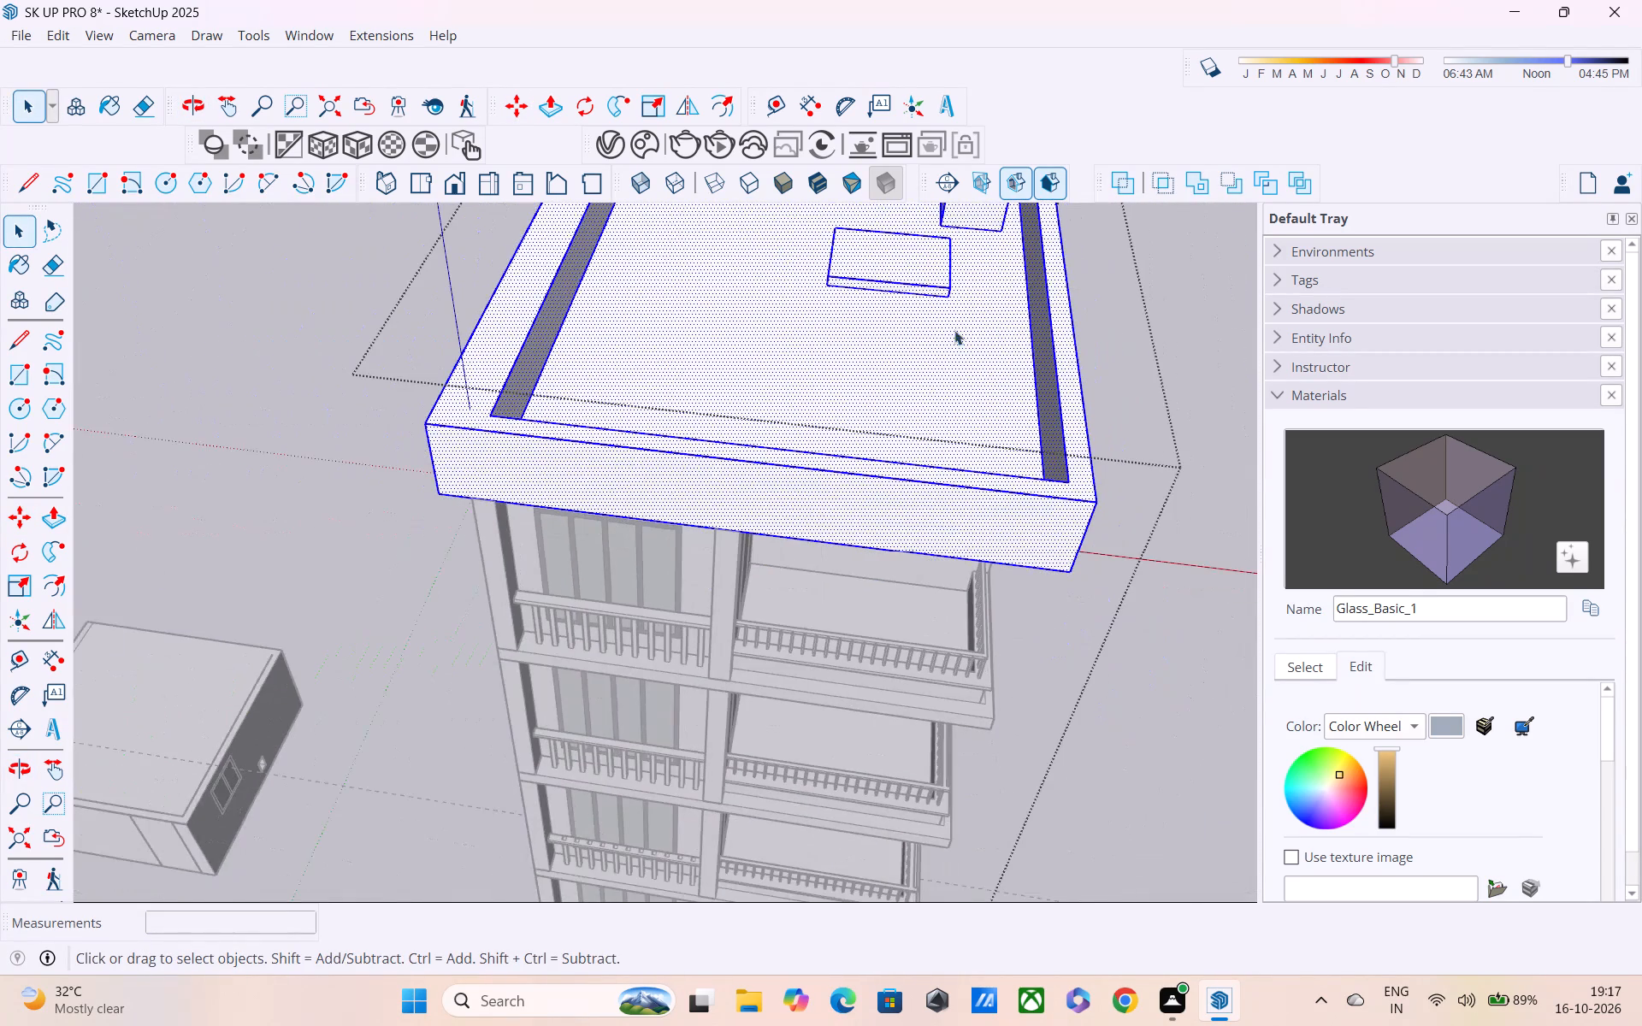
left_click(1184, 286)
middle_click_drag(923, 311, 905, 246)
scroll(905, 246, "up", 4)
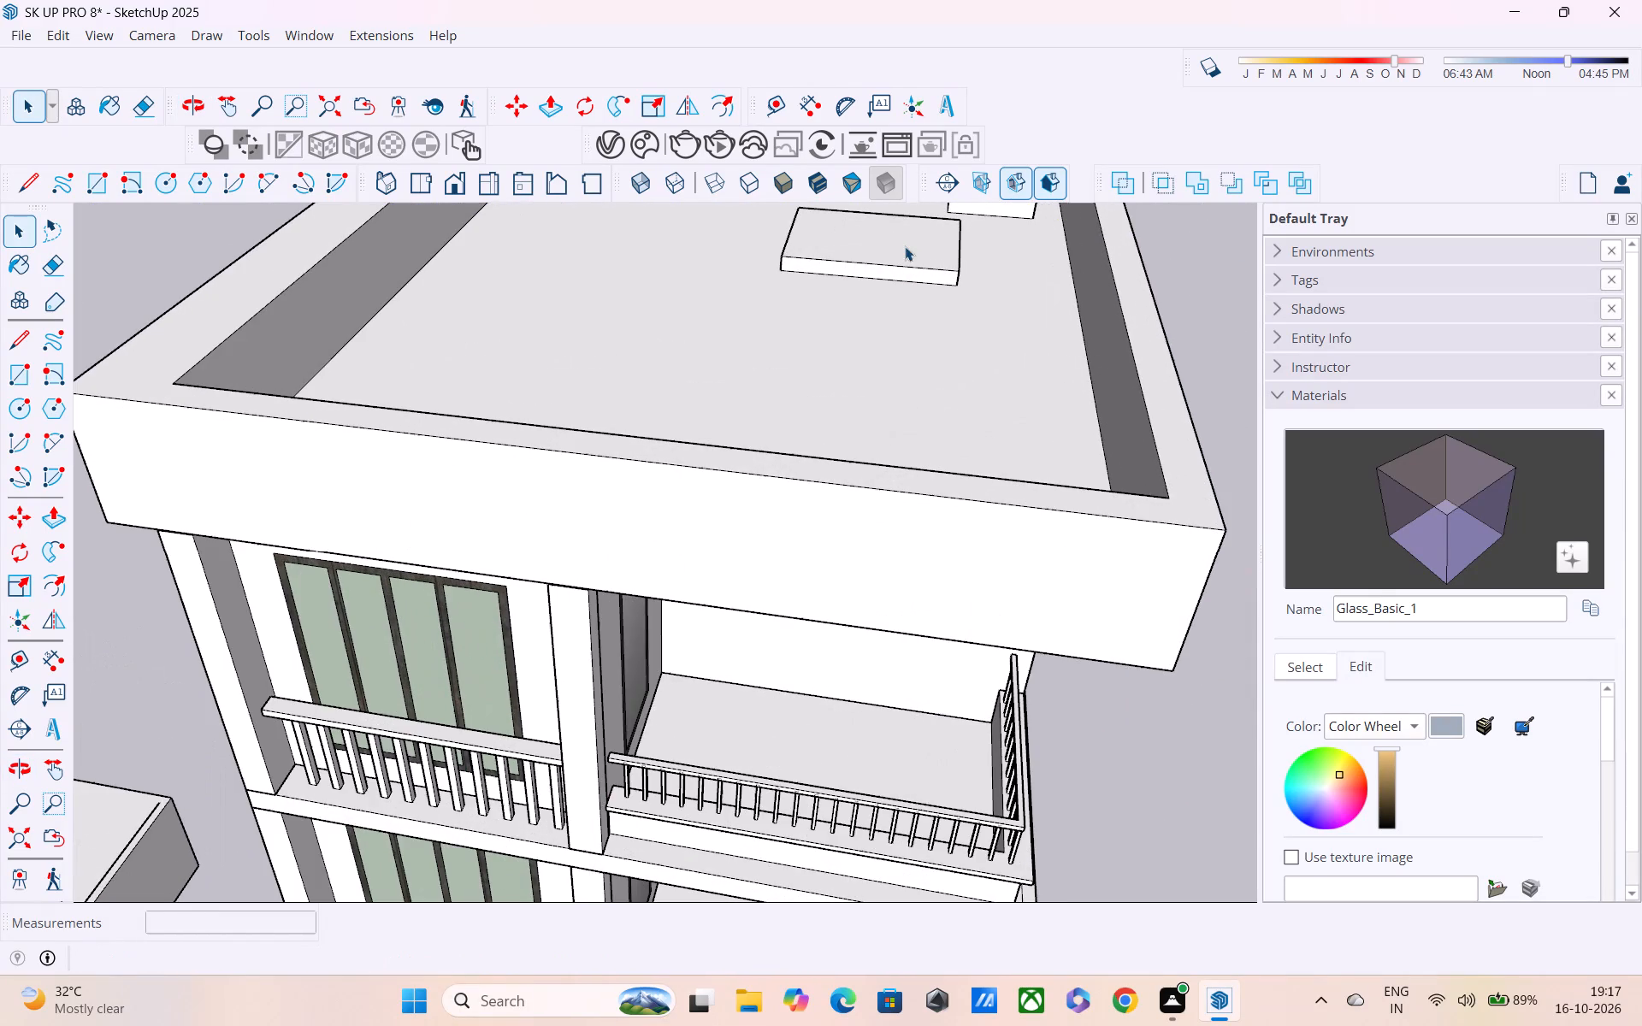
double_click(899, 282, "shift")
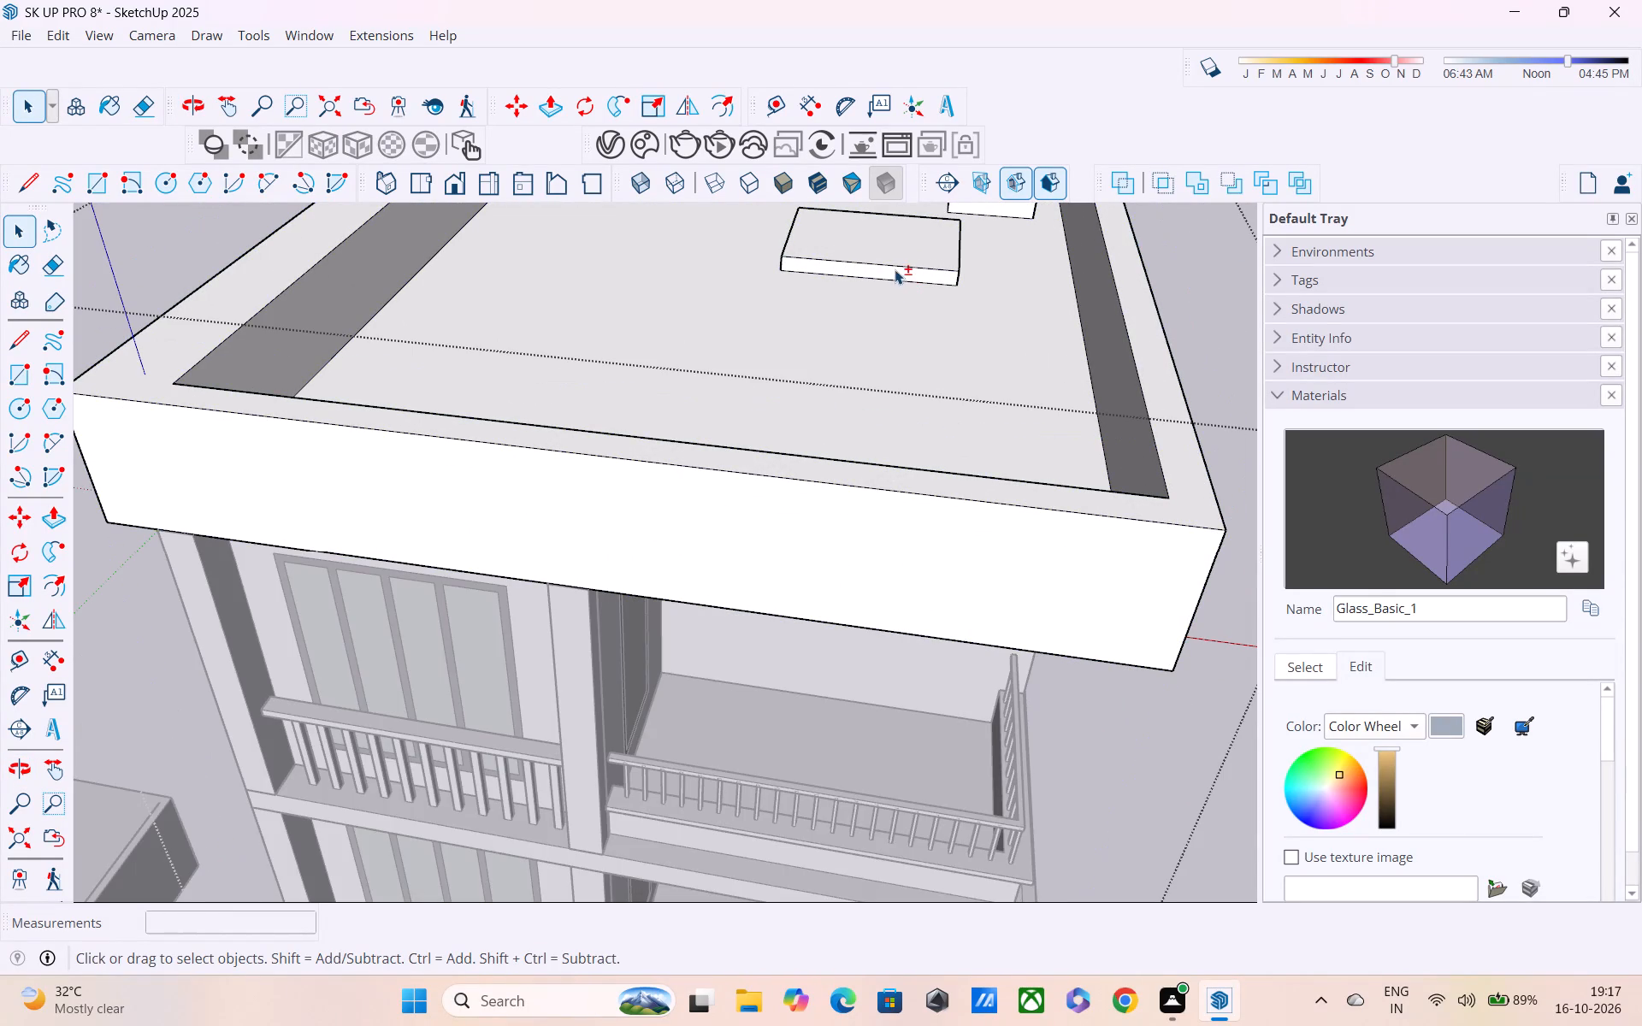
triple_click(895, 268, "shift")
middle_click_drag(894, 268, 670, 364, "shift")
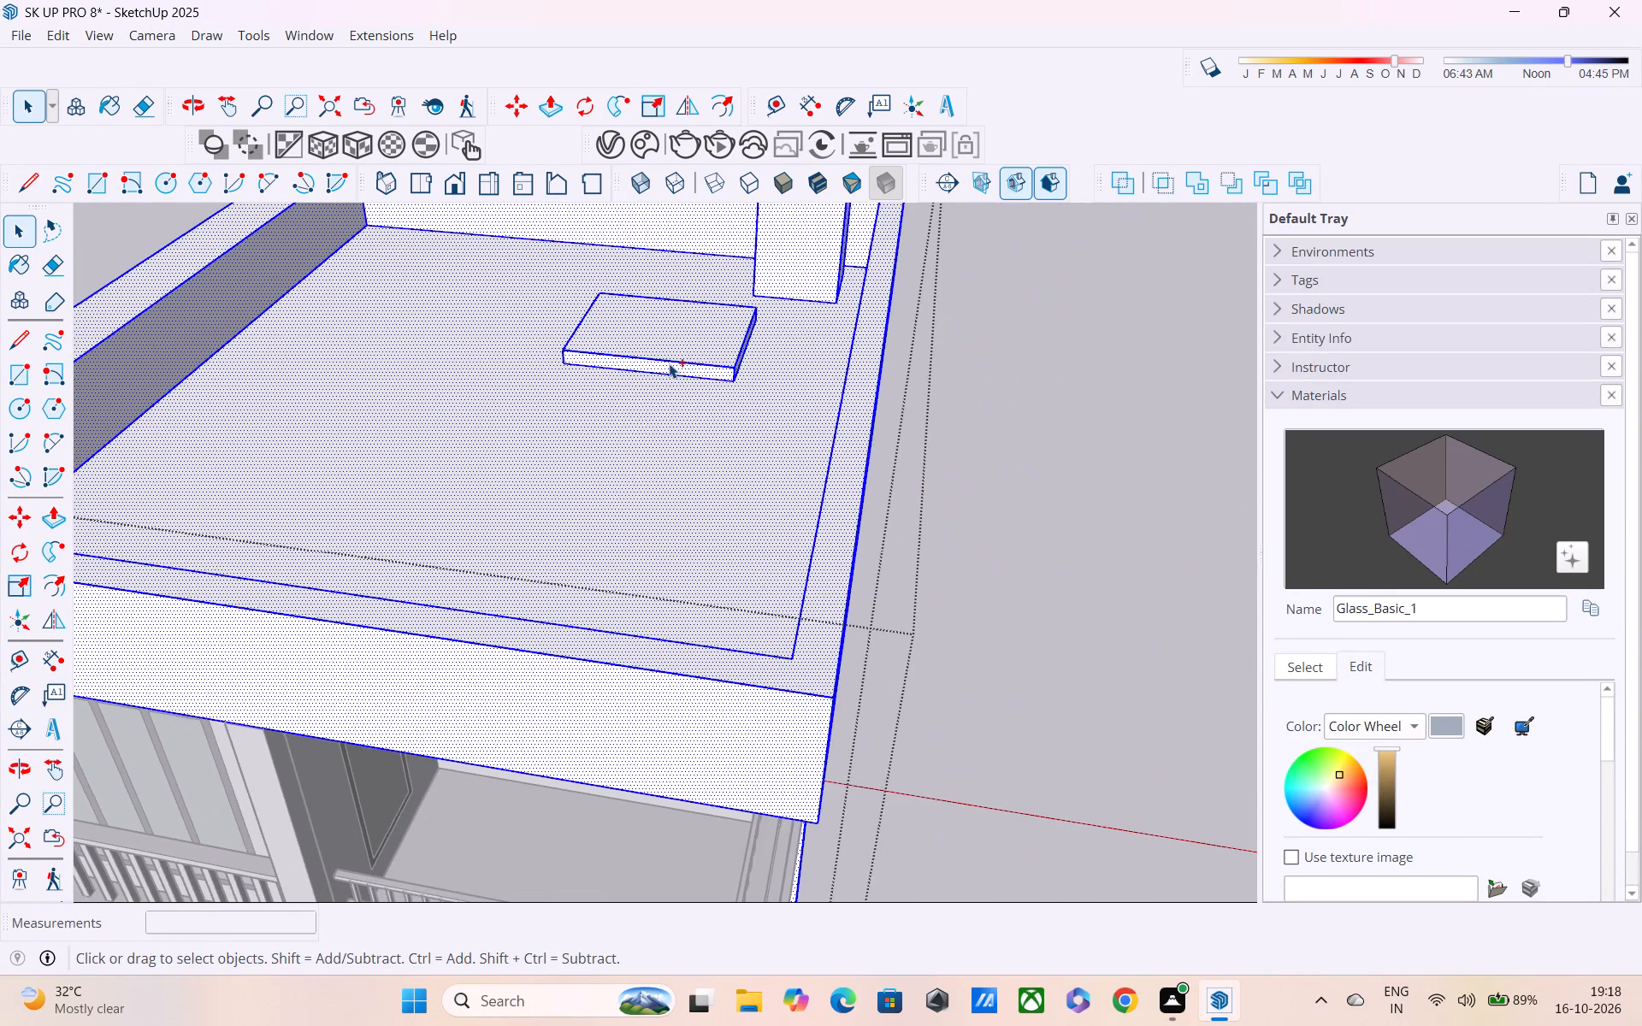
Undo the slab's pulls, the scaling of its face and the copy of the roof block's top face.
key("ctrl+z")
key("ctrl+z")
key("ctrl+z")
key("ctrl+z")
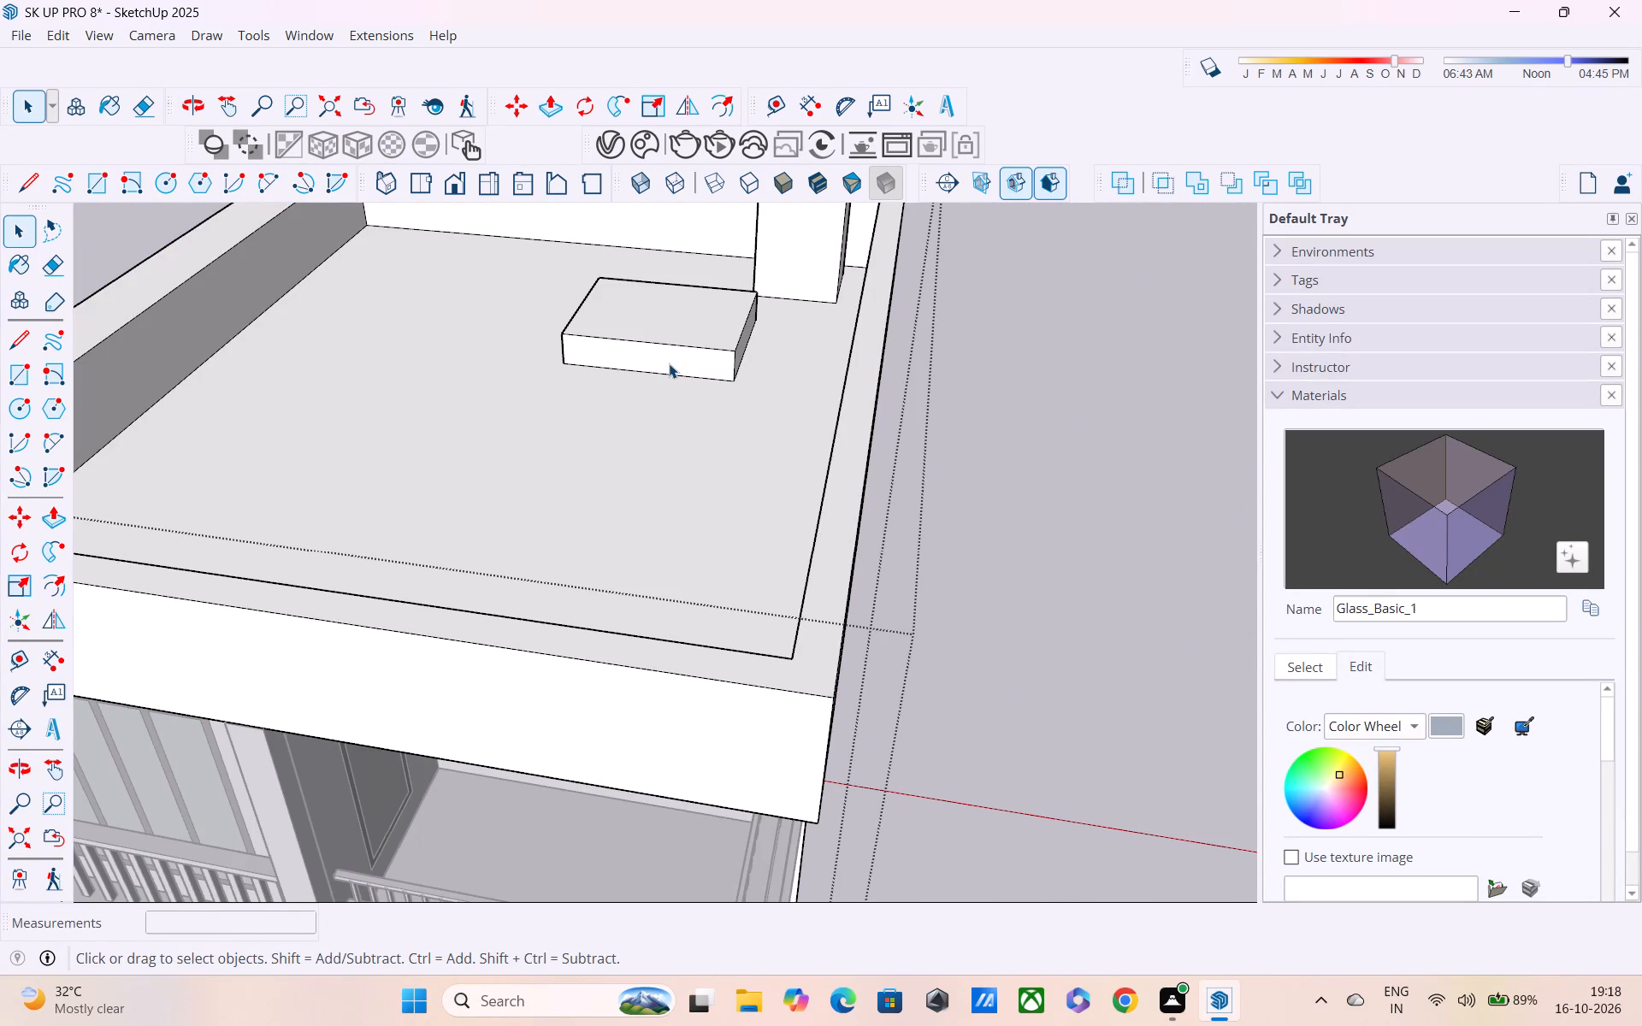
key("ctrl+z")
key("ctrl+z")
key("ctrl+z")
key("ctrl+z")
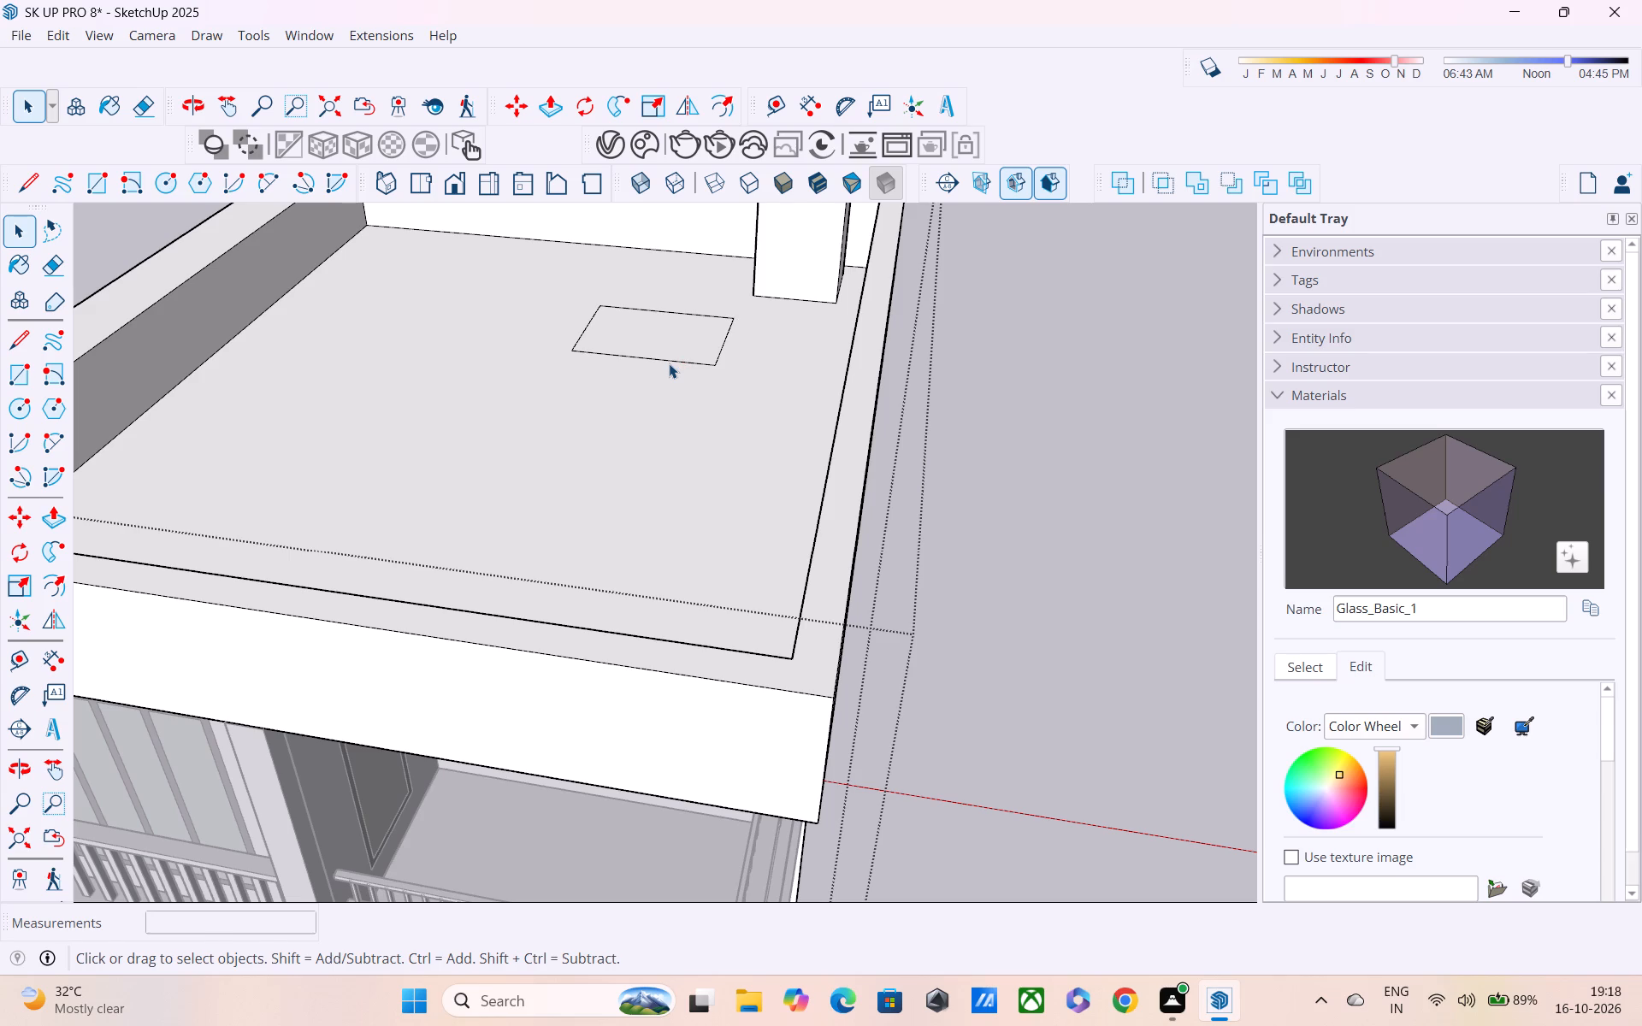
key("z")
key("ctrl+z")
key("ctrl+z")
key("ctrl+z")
Copy the roof block's top face about 11' 7" away, placing it clear of the building outside the parapet.
middle_click_drag(674, 371, 667, 432)
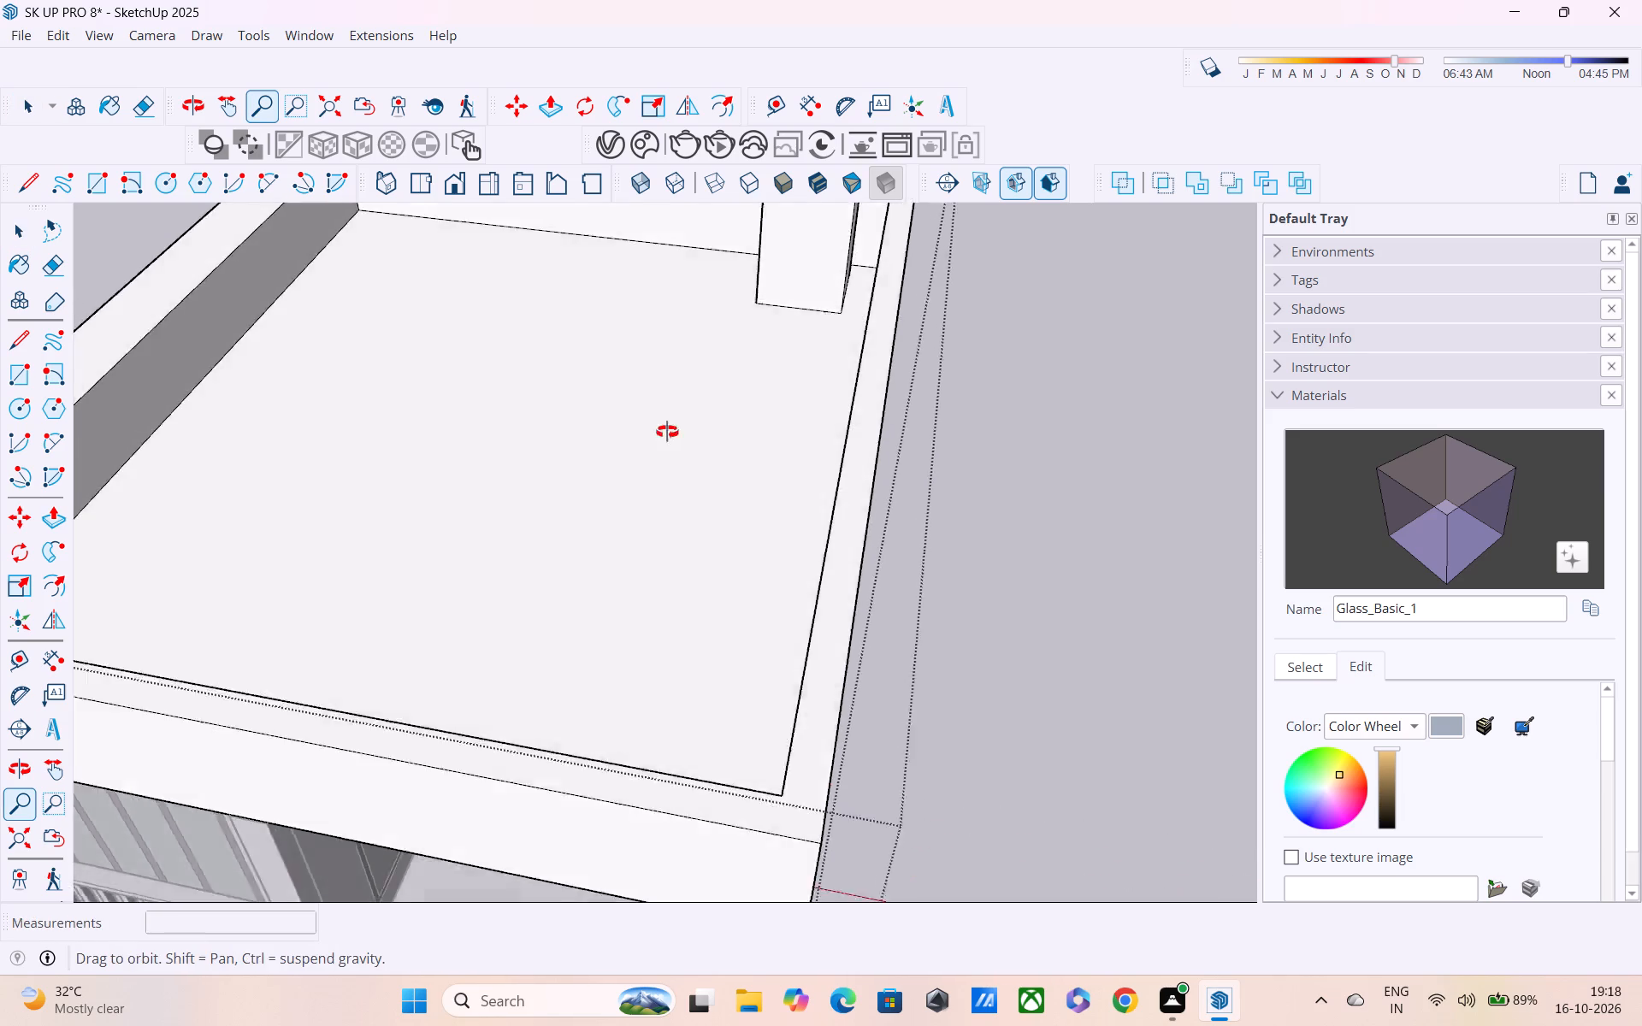
middle_click_drag(667, 432, 588, 512)
scroll(585, 489, "down", 4)
middle_click_drag(587, 489, 572, 569, "shift")
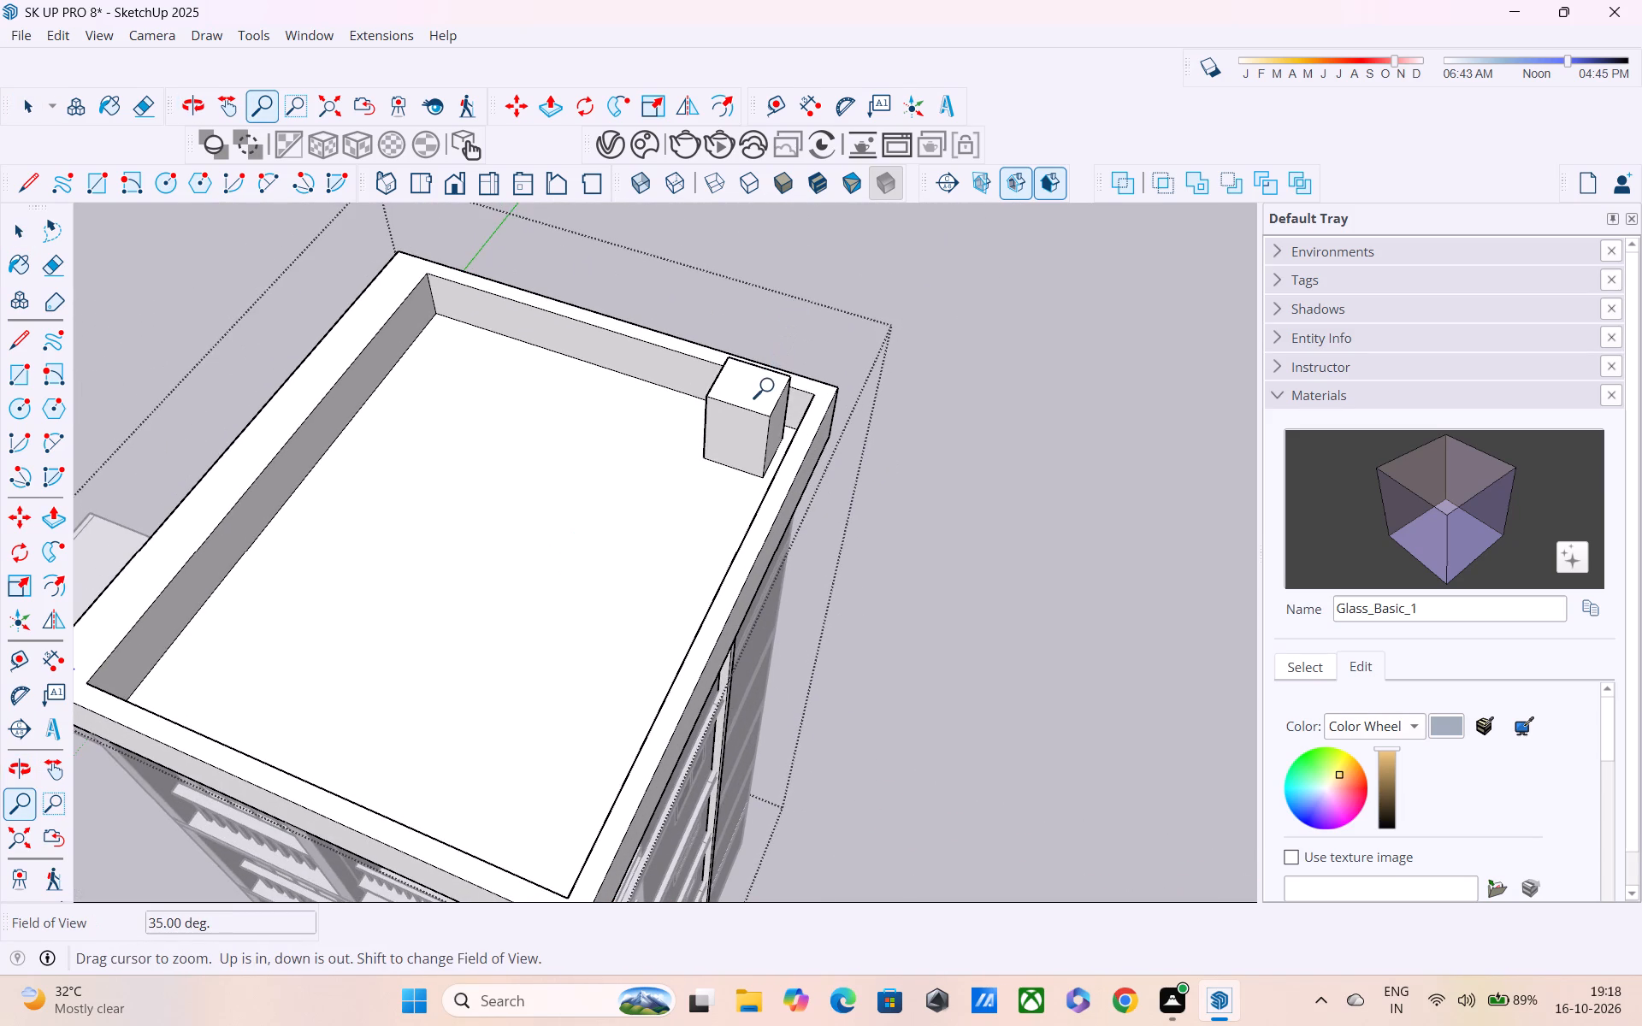
key("space")
left_click(765, 393)
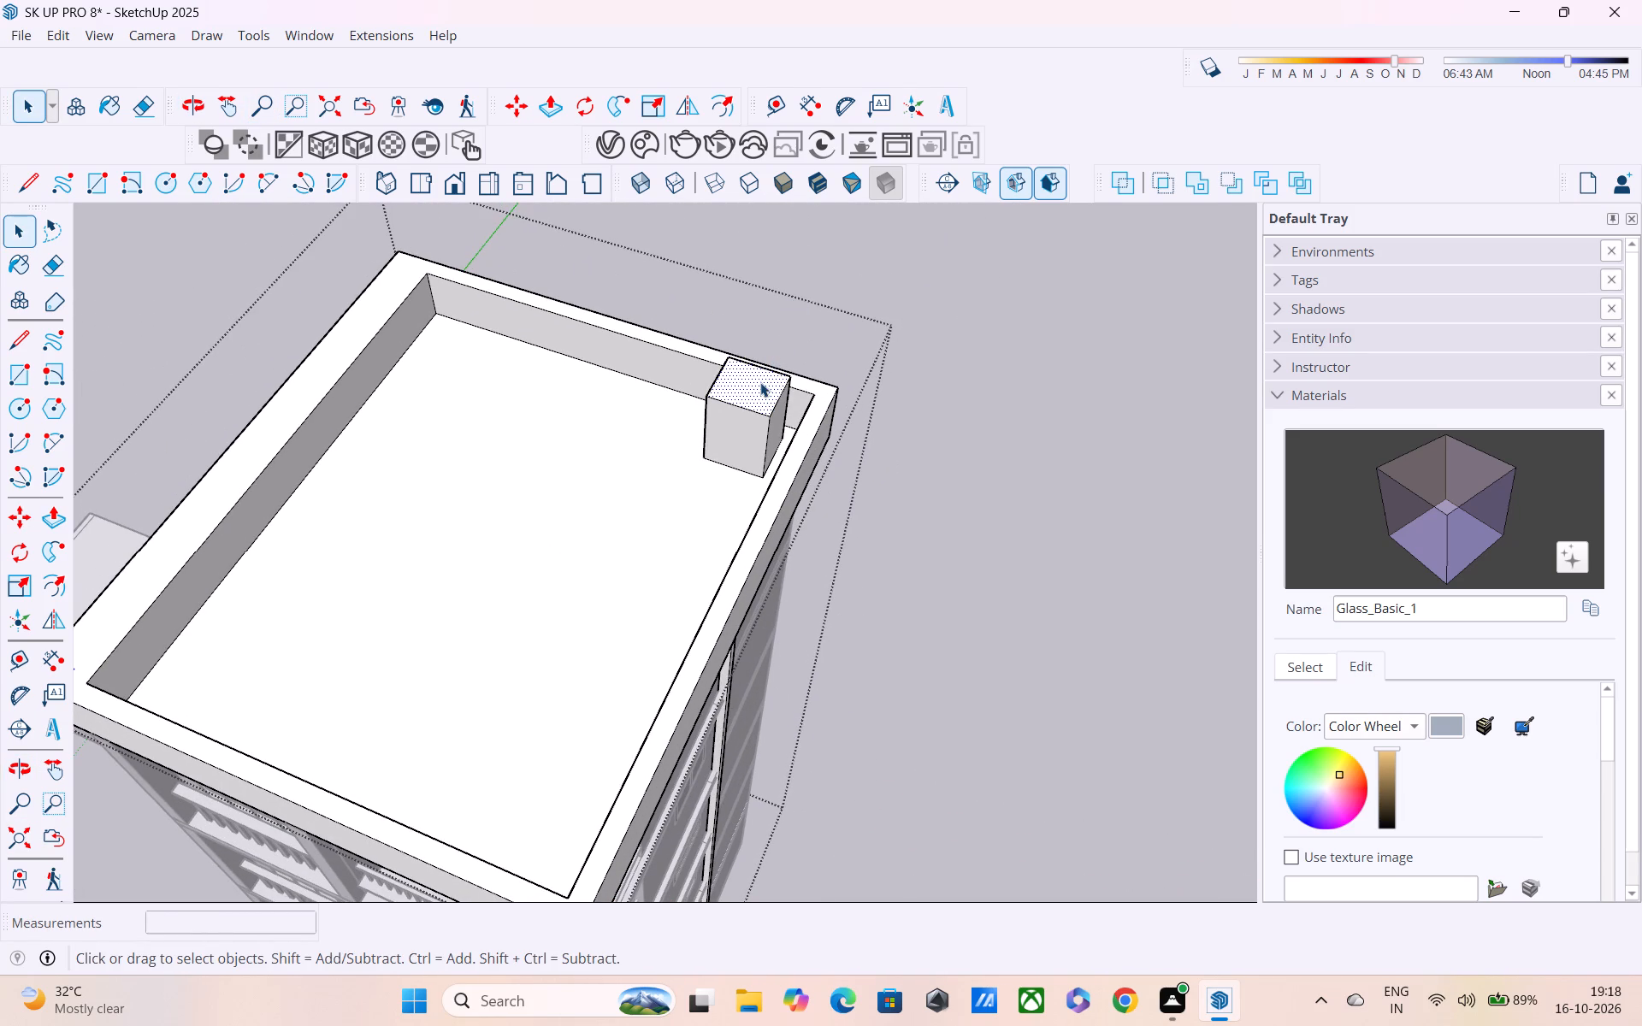
key("m")
left_click(756, 381)
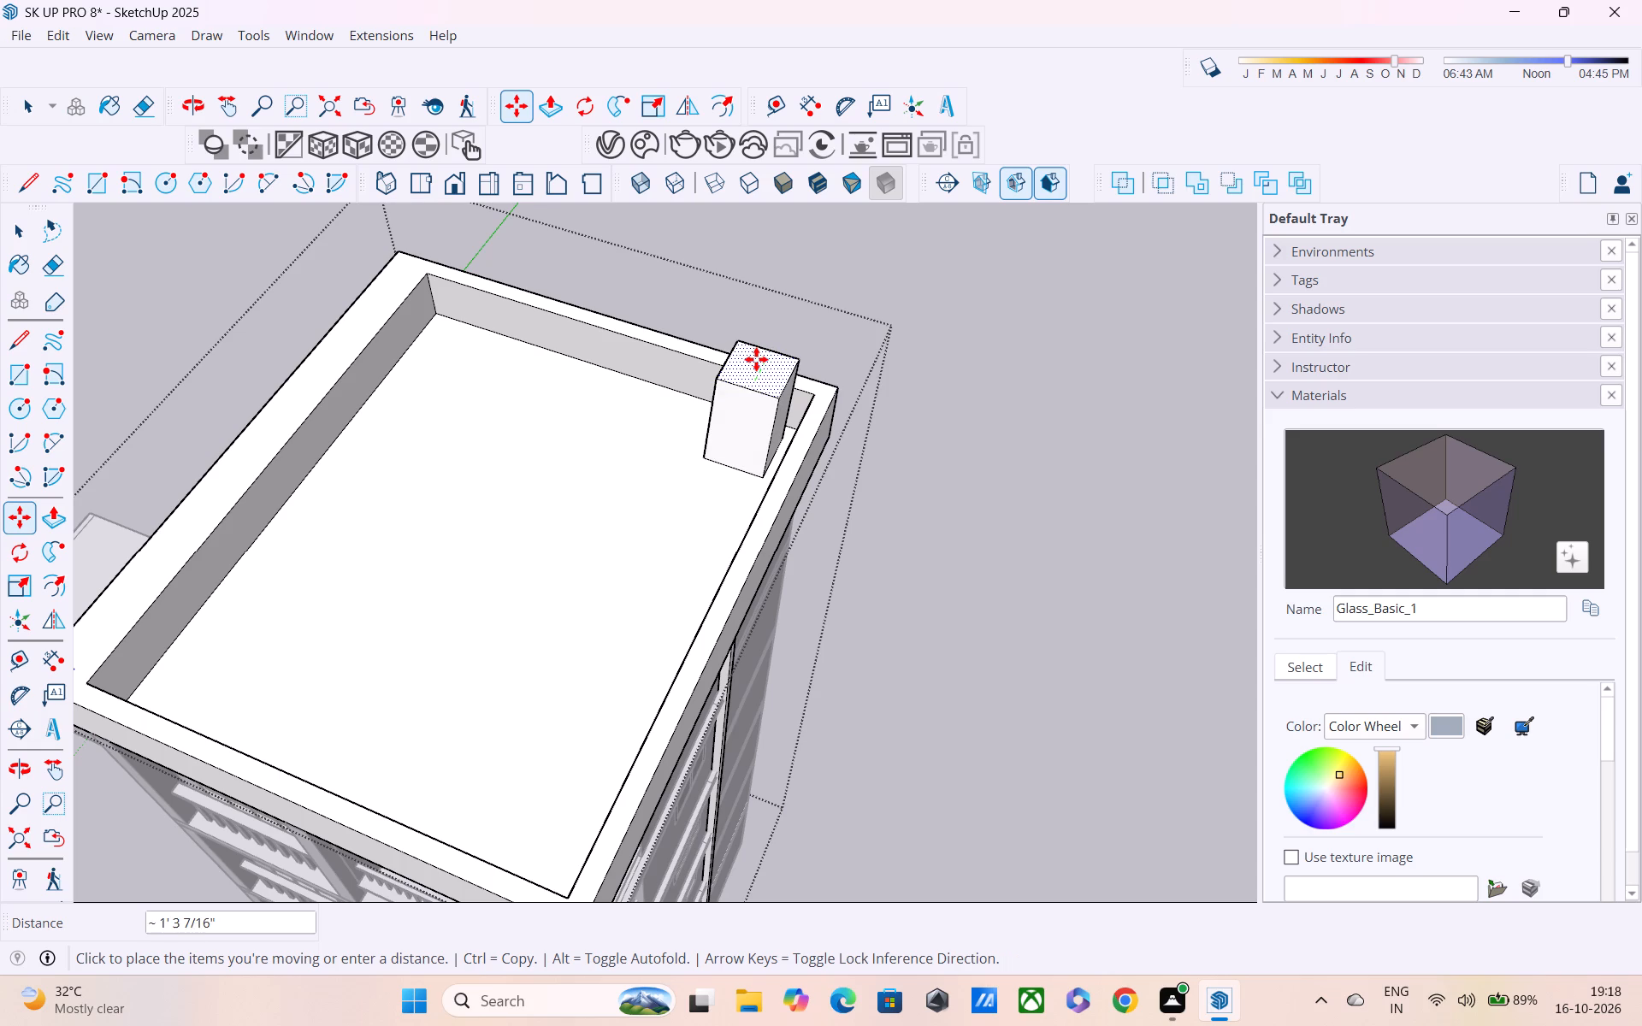
left_click(853, 246)
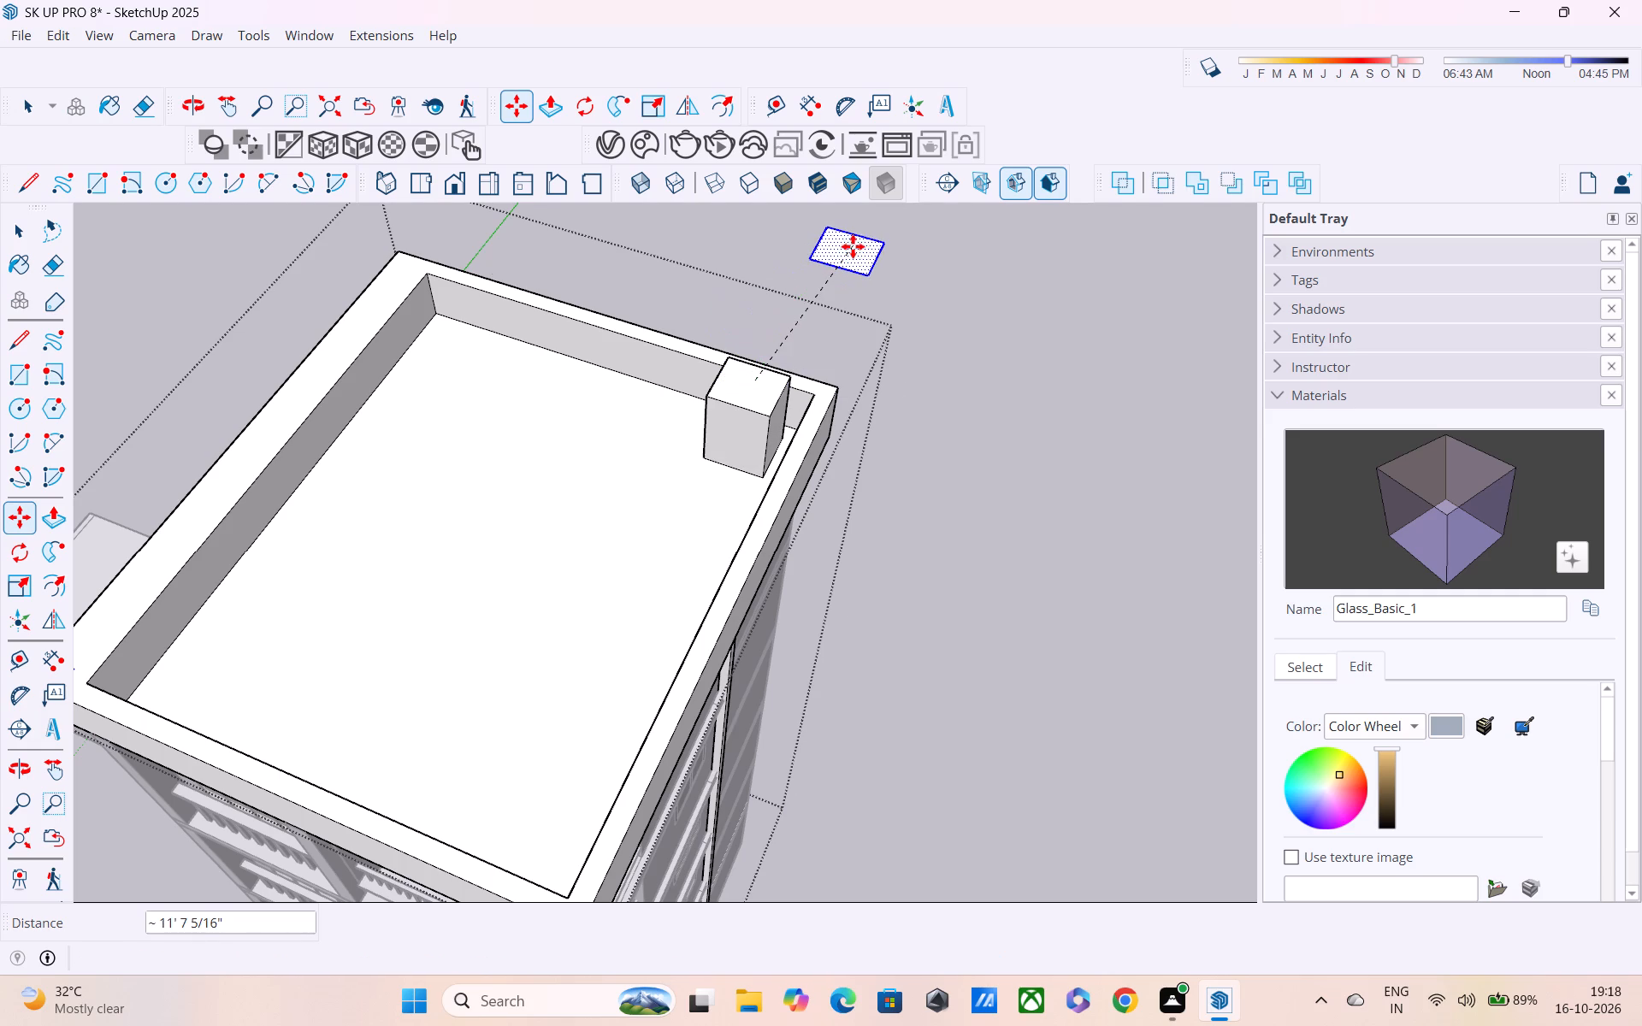
Enlarge the copied face by scaling it 1.33 along red and about 1.30 along green.
middle_click_drag(865, 261, 481, 329)
middle_click_drag(695, 392, 574, 353)
scroll(758, 376, "up", 2)
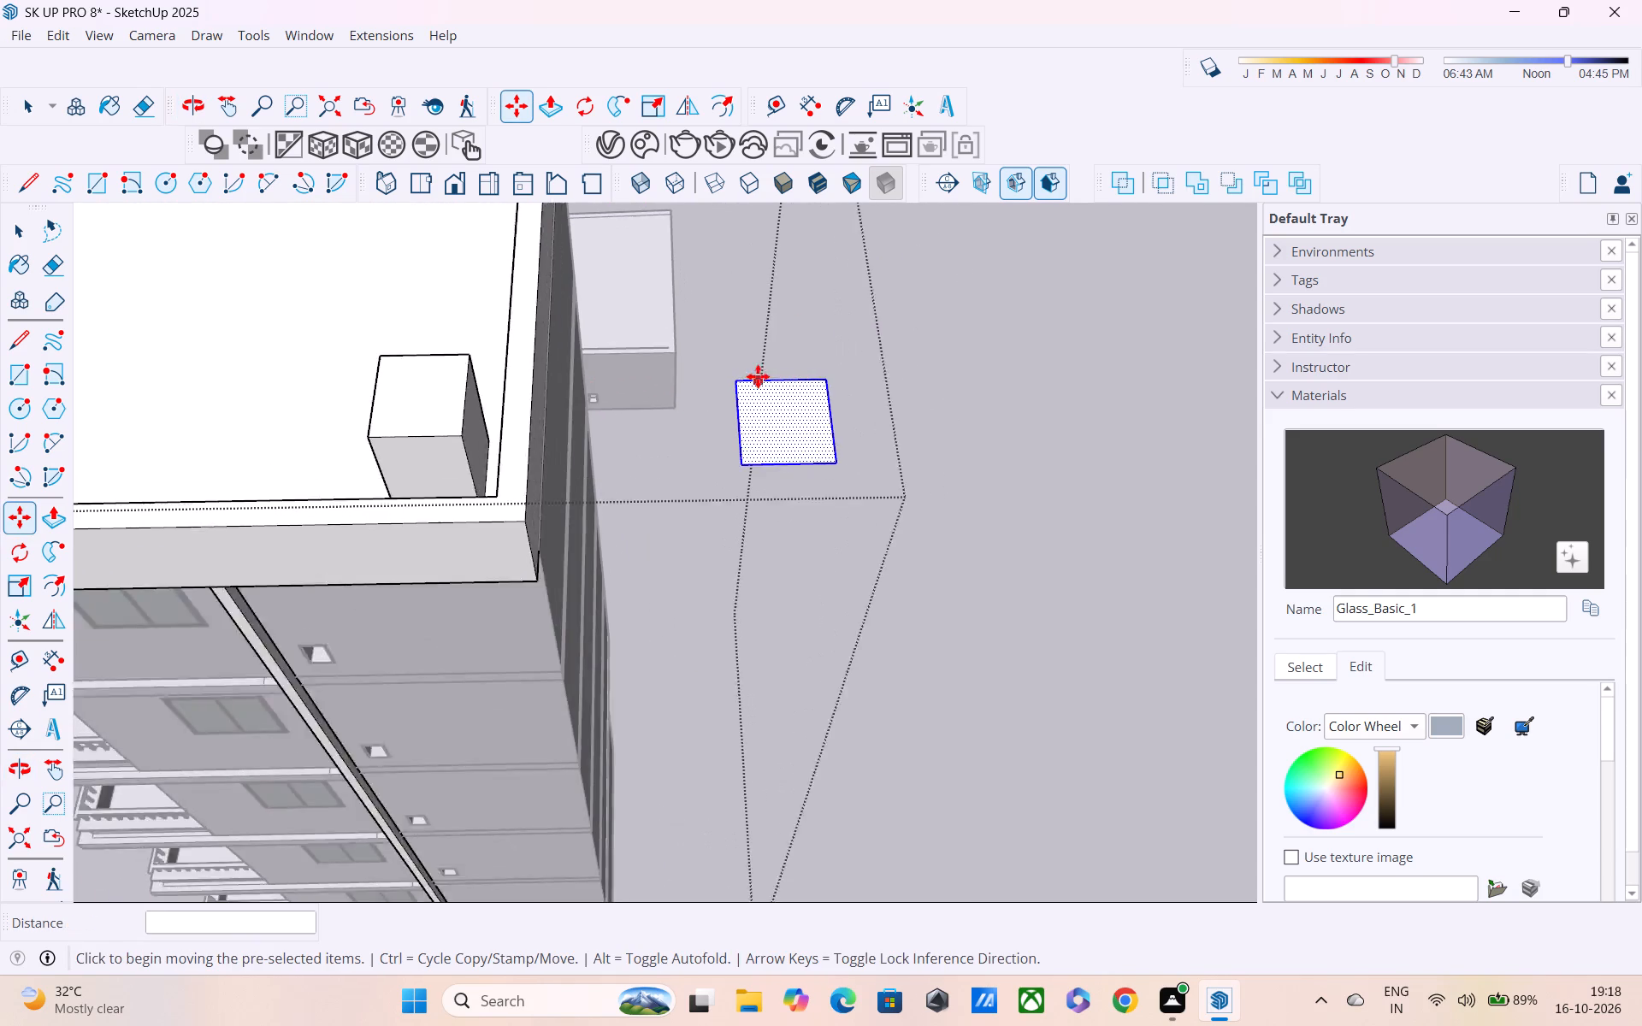
scroll(758, 376, "up", 2)
key("s")
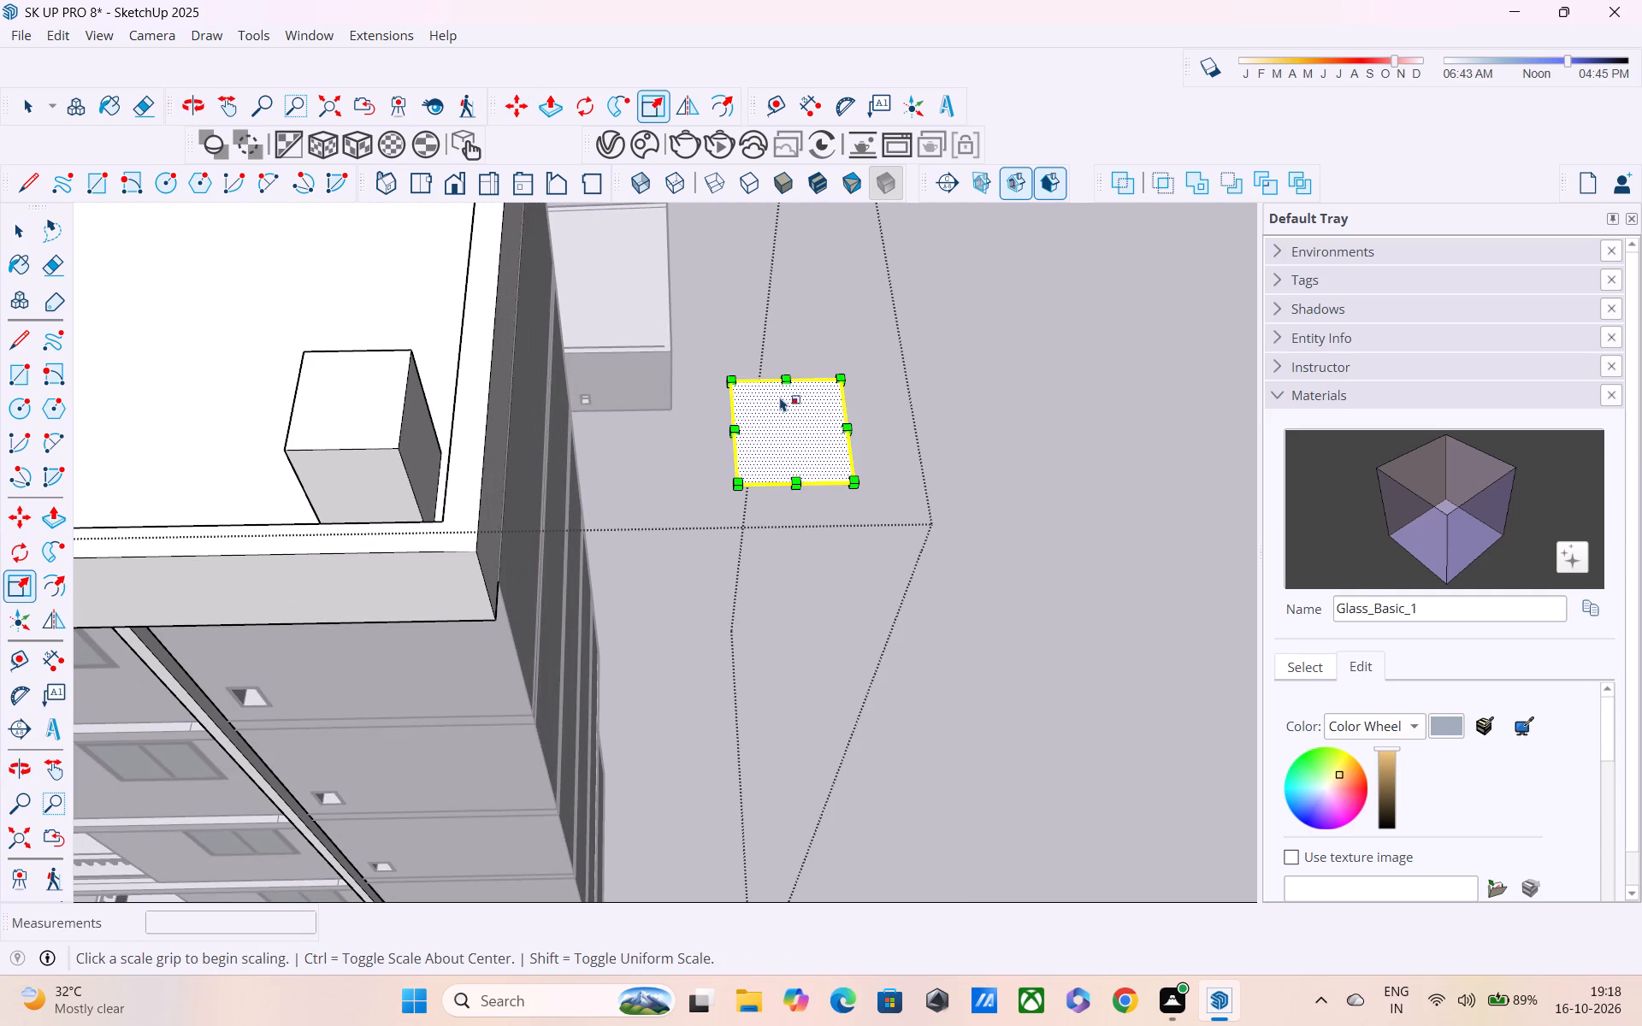
left_click(788, 379)
left_click(779, 350)
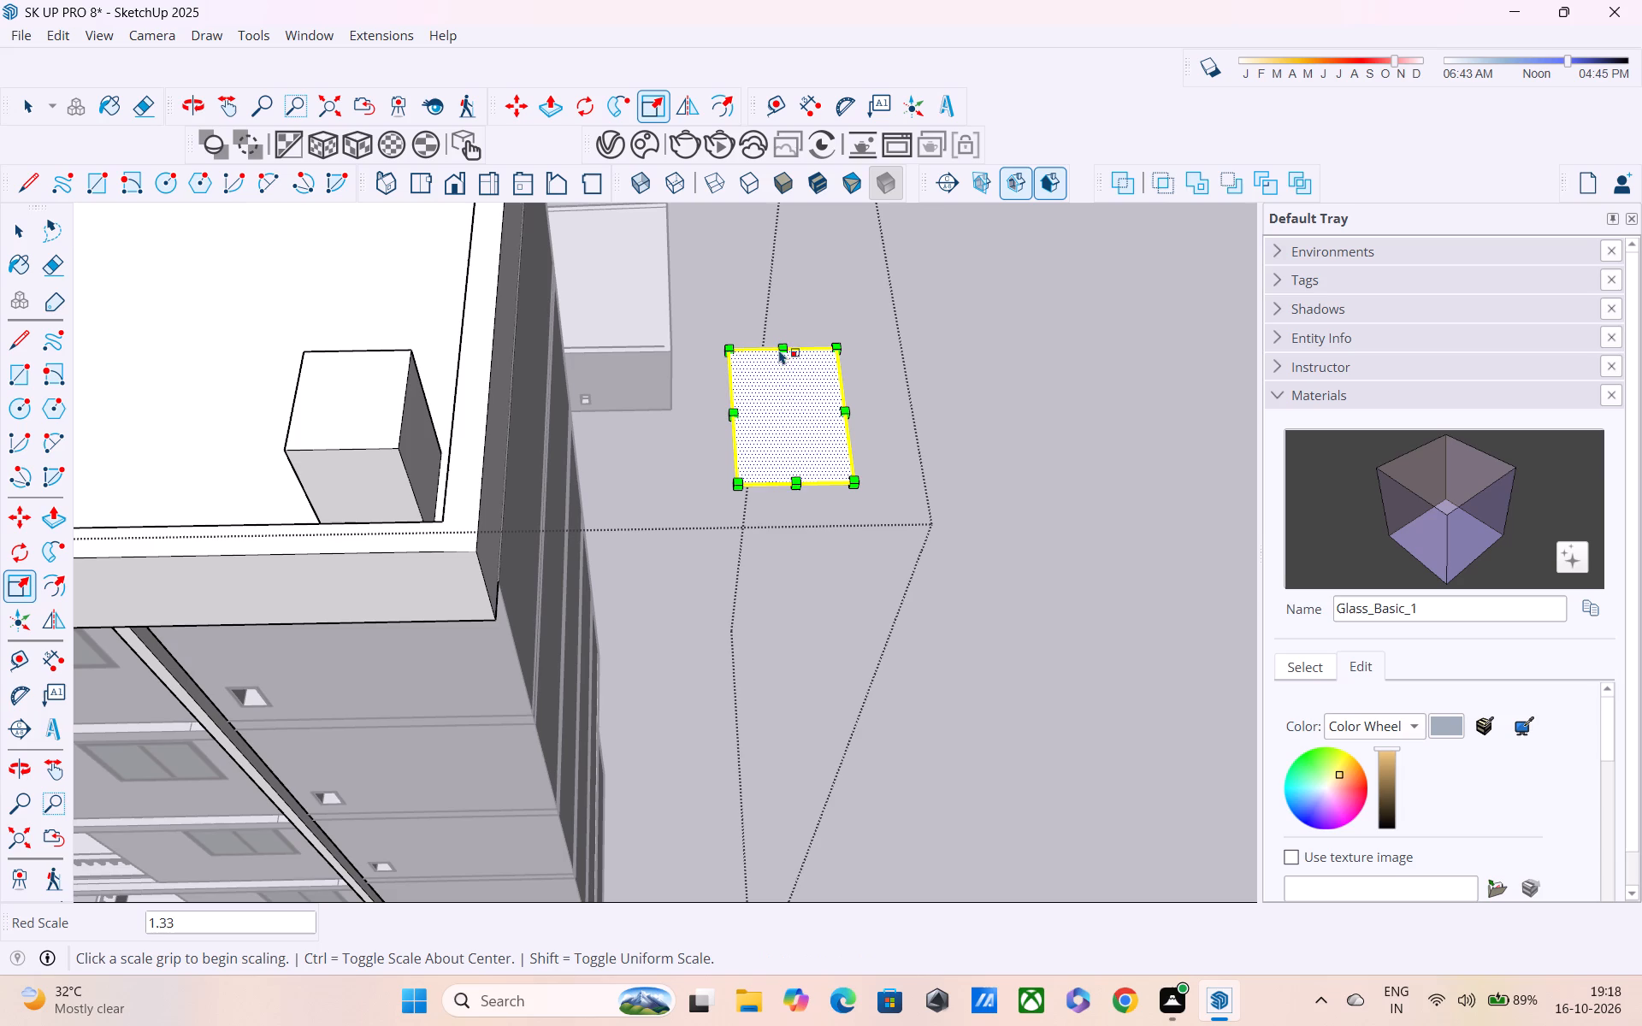
left_click(729, 411)
left_click(701, 415)
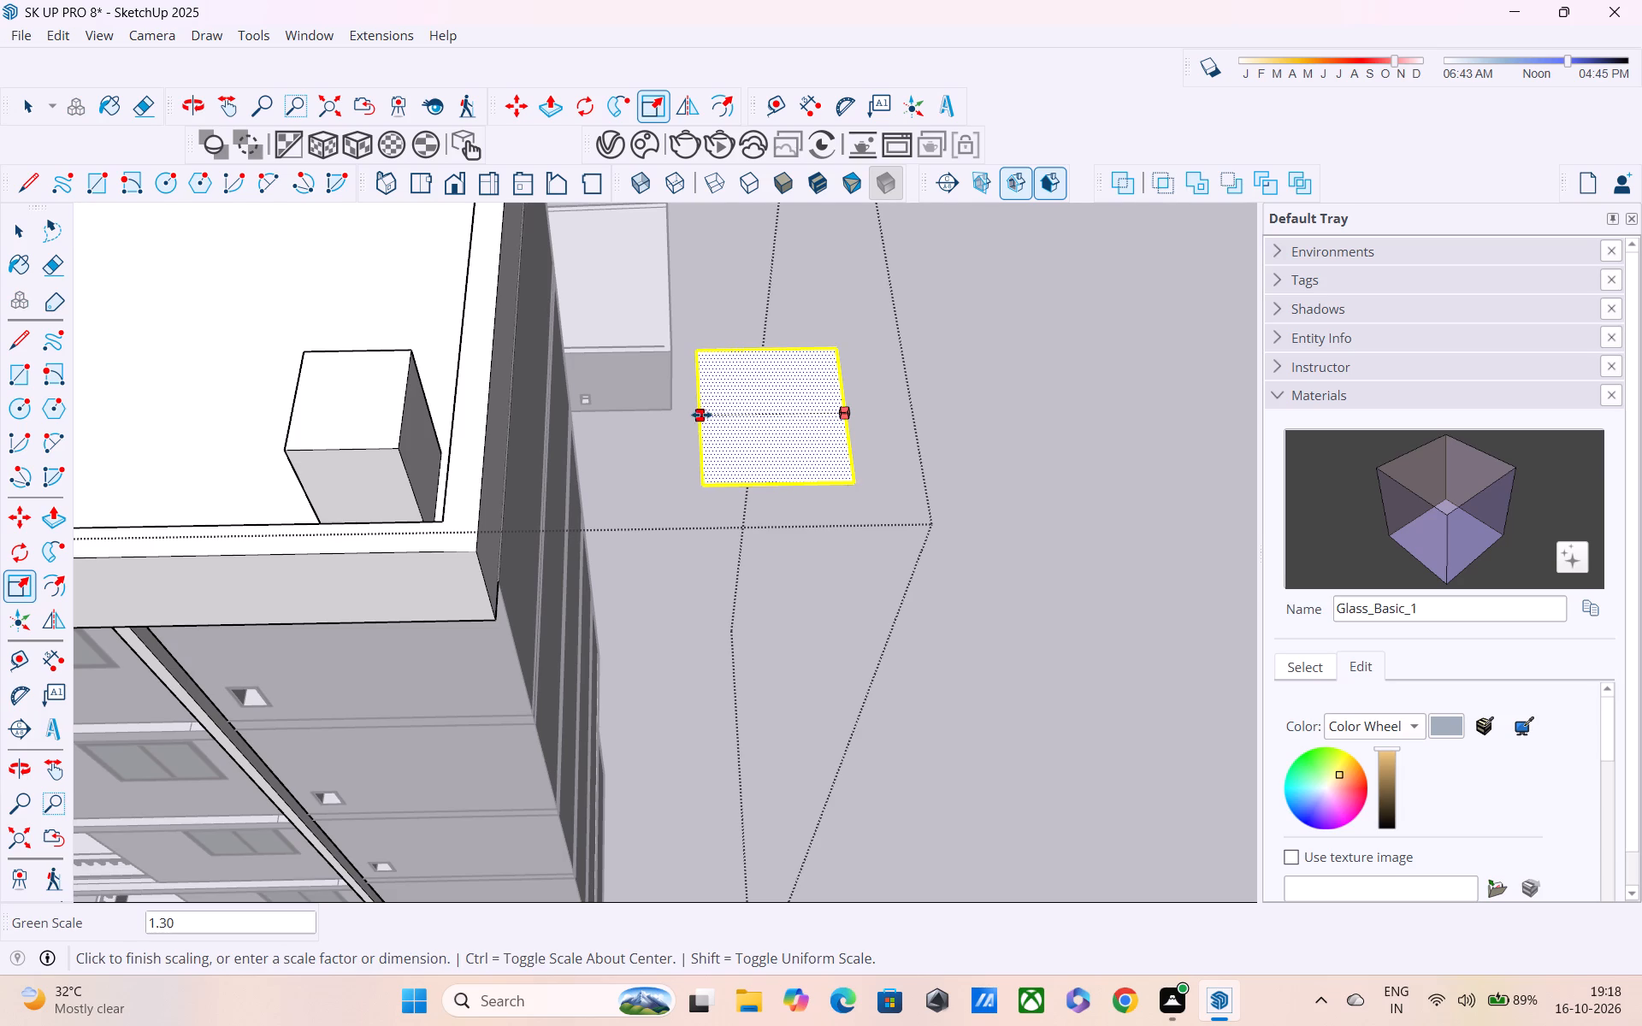
Pull the enlarged copied face up 10" into a slab.
key("p")
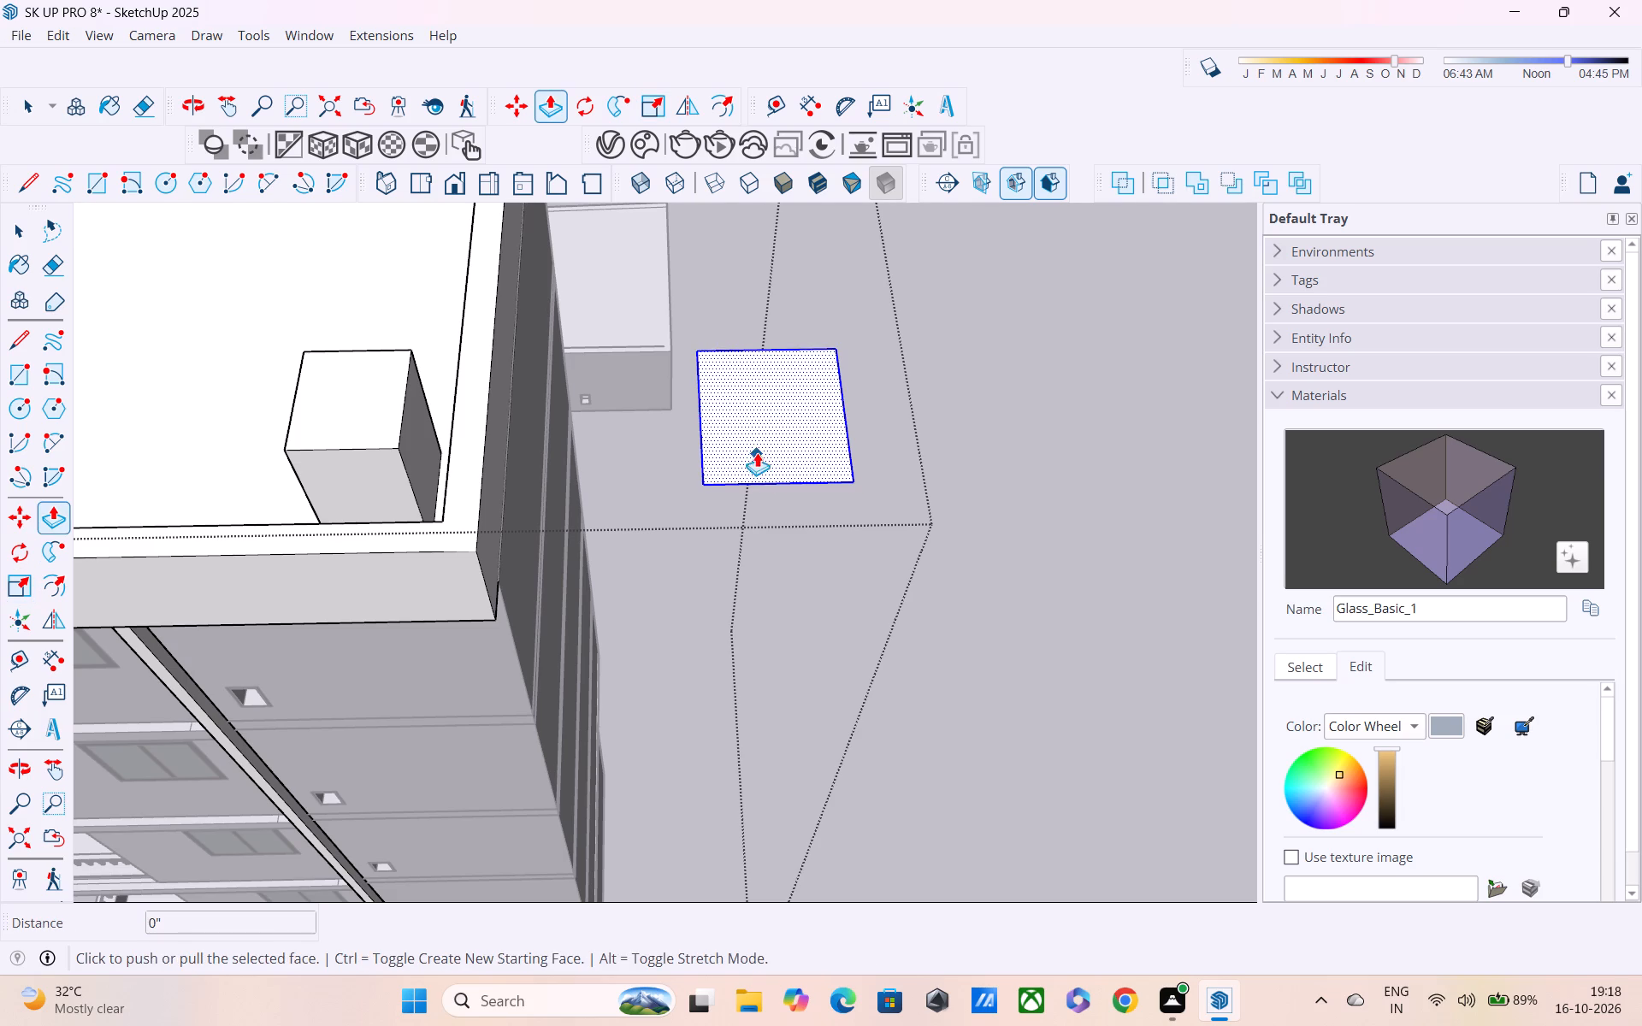
left_click(755, 446)
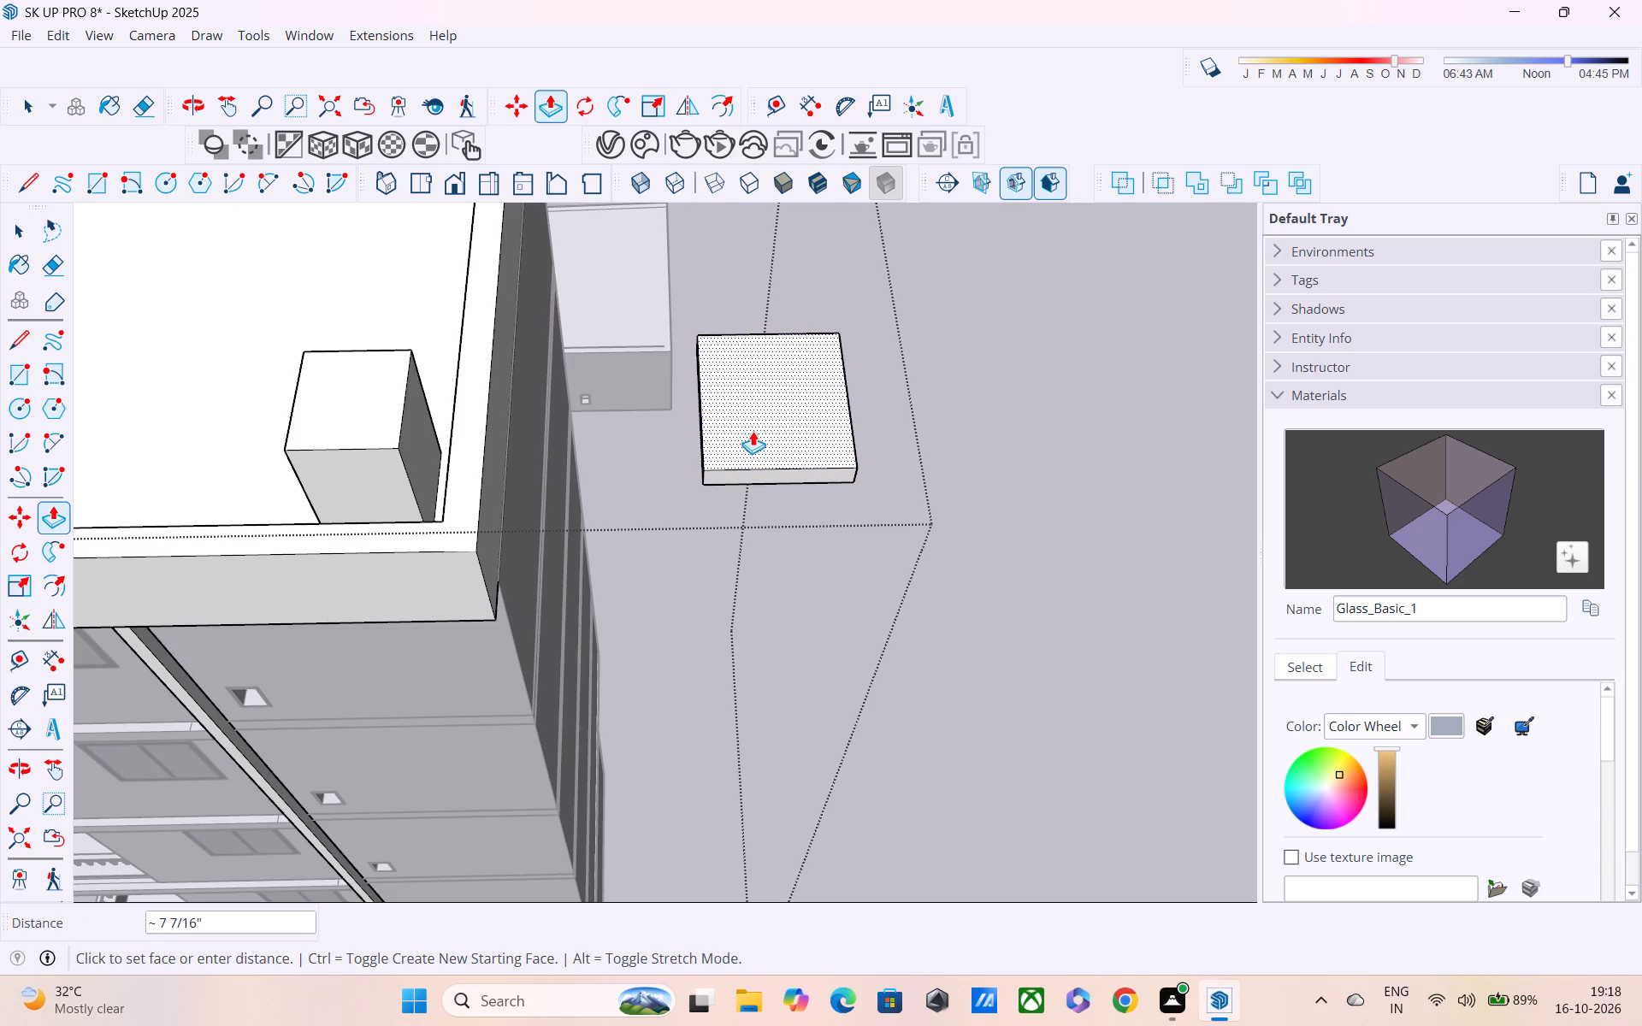
type("10\"")
key("Return")
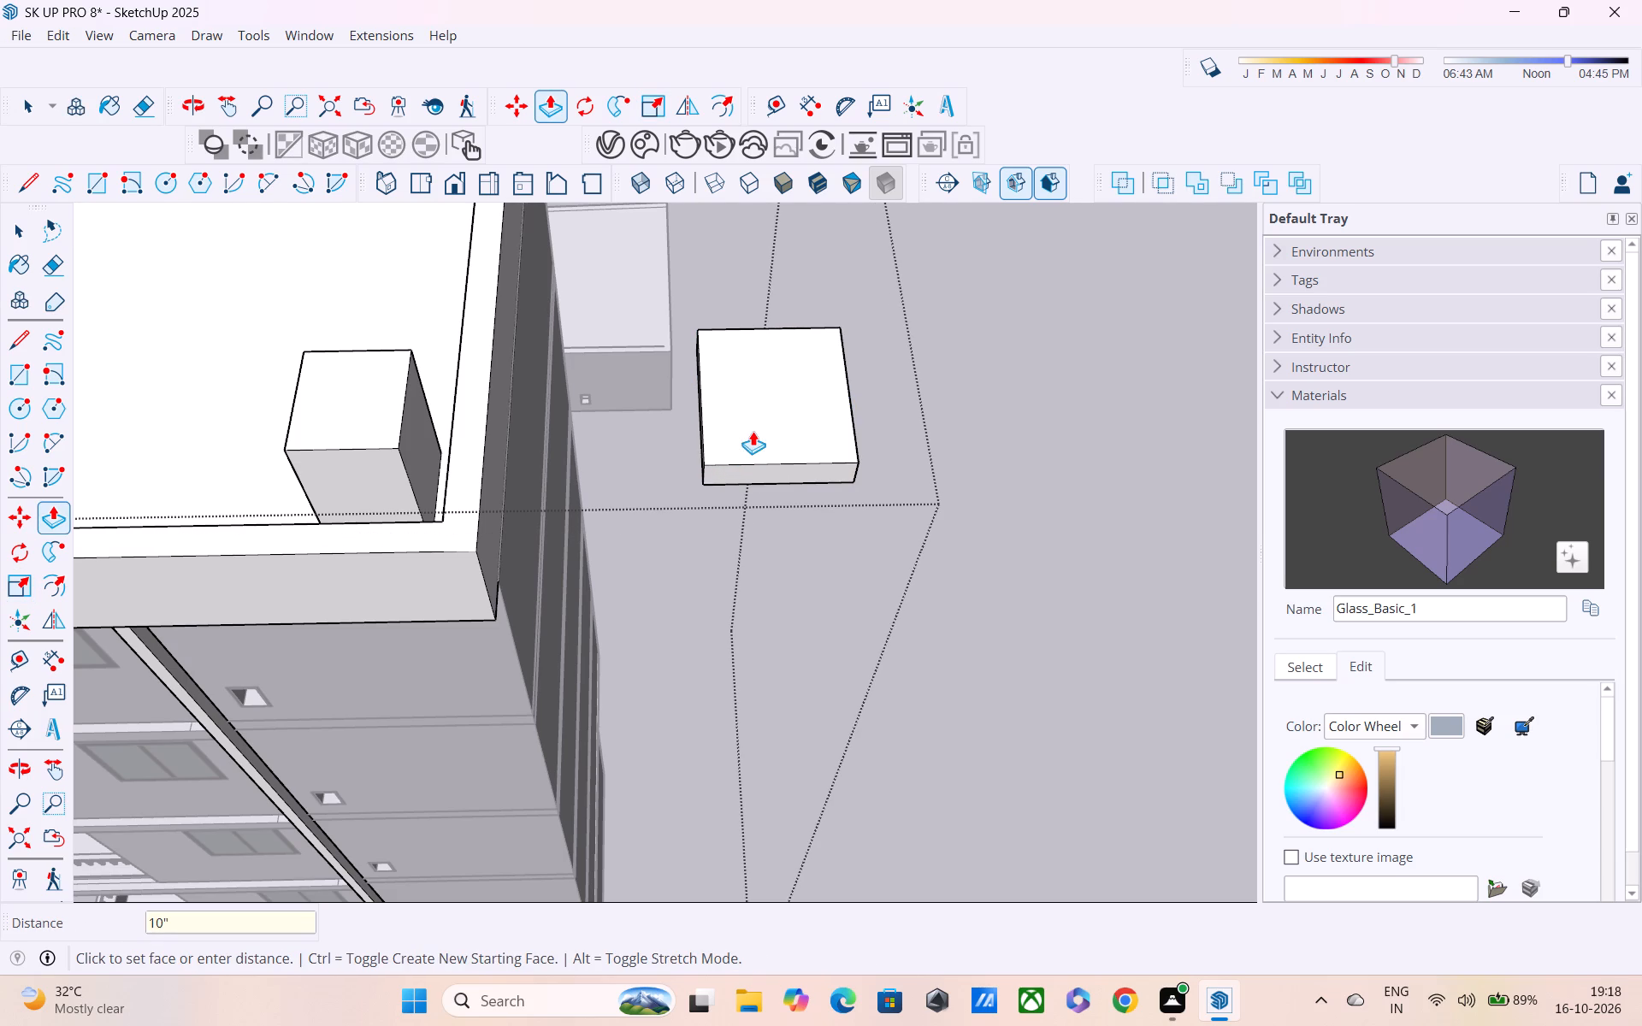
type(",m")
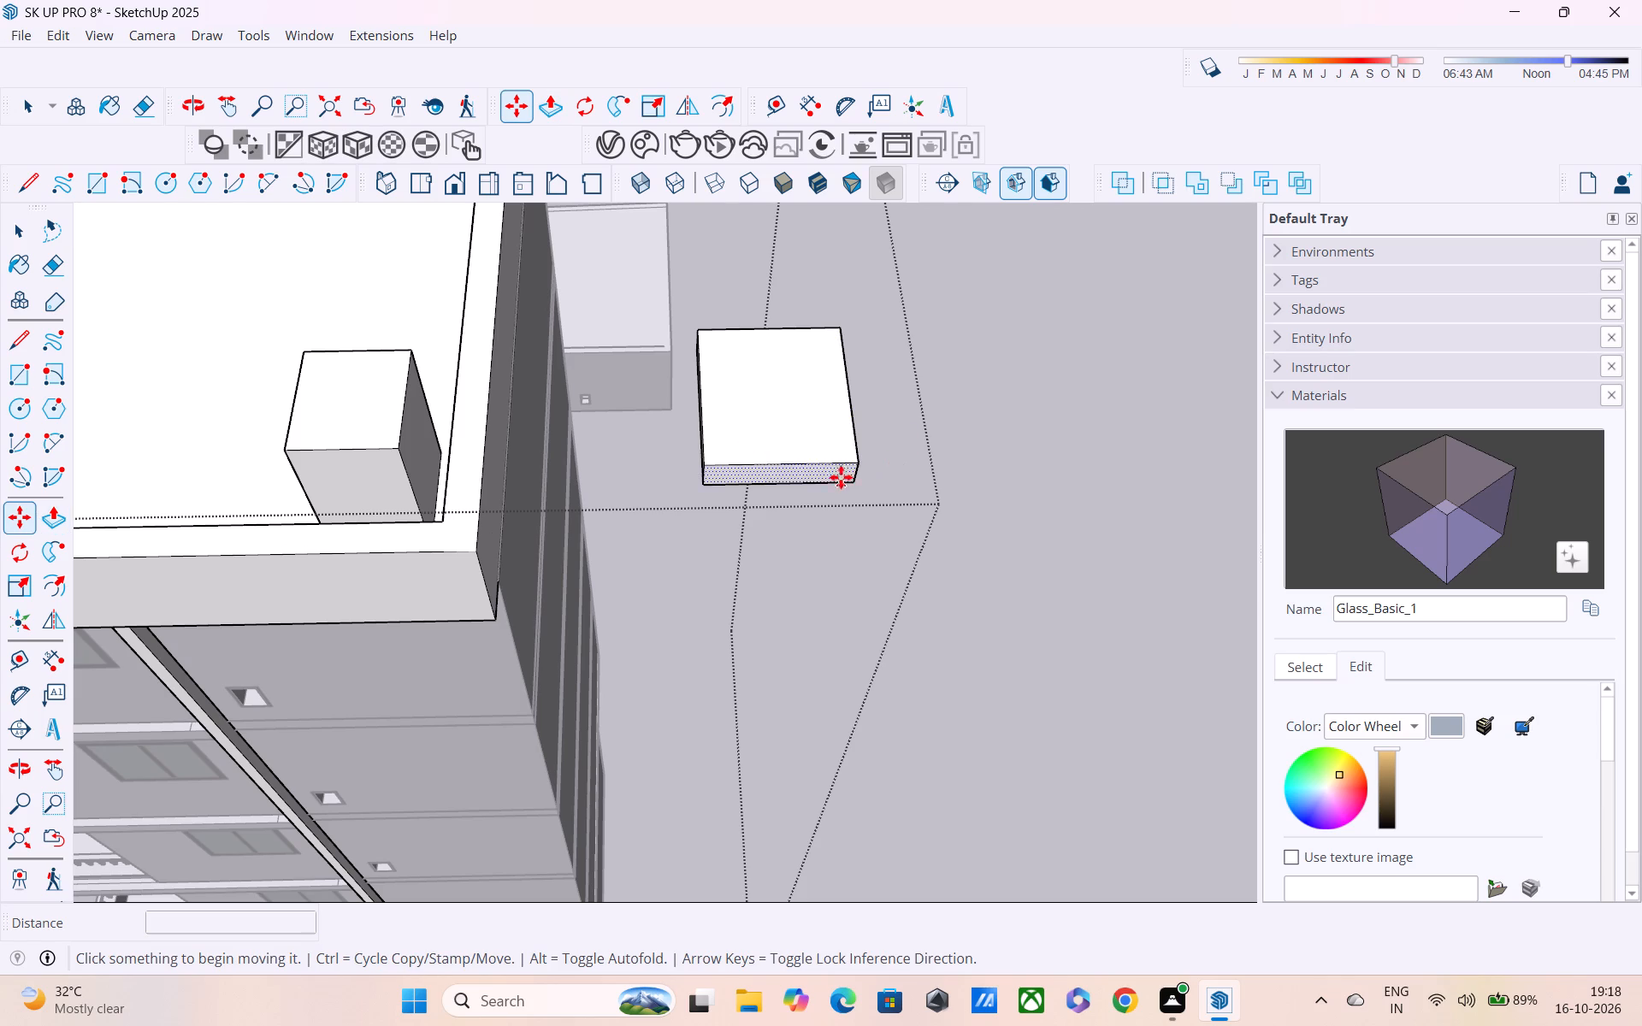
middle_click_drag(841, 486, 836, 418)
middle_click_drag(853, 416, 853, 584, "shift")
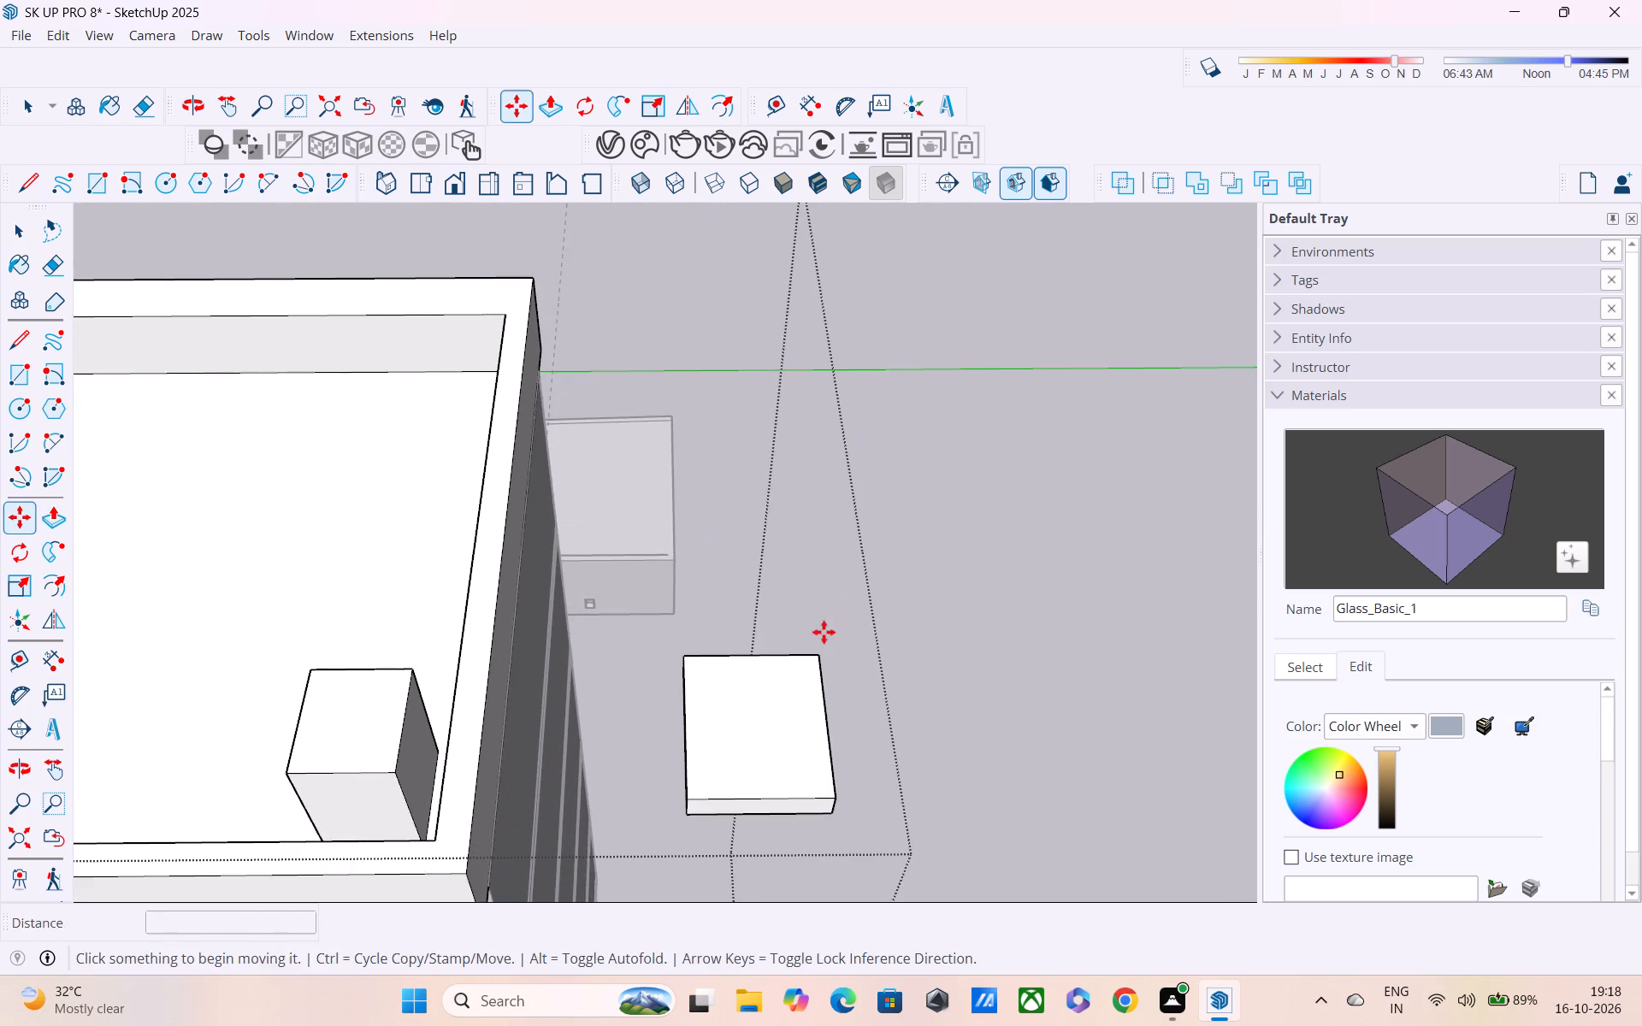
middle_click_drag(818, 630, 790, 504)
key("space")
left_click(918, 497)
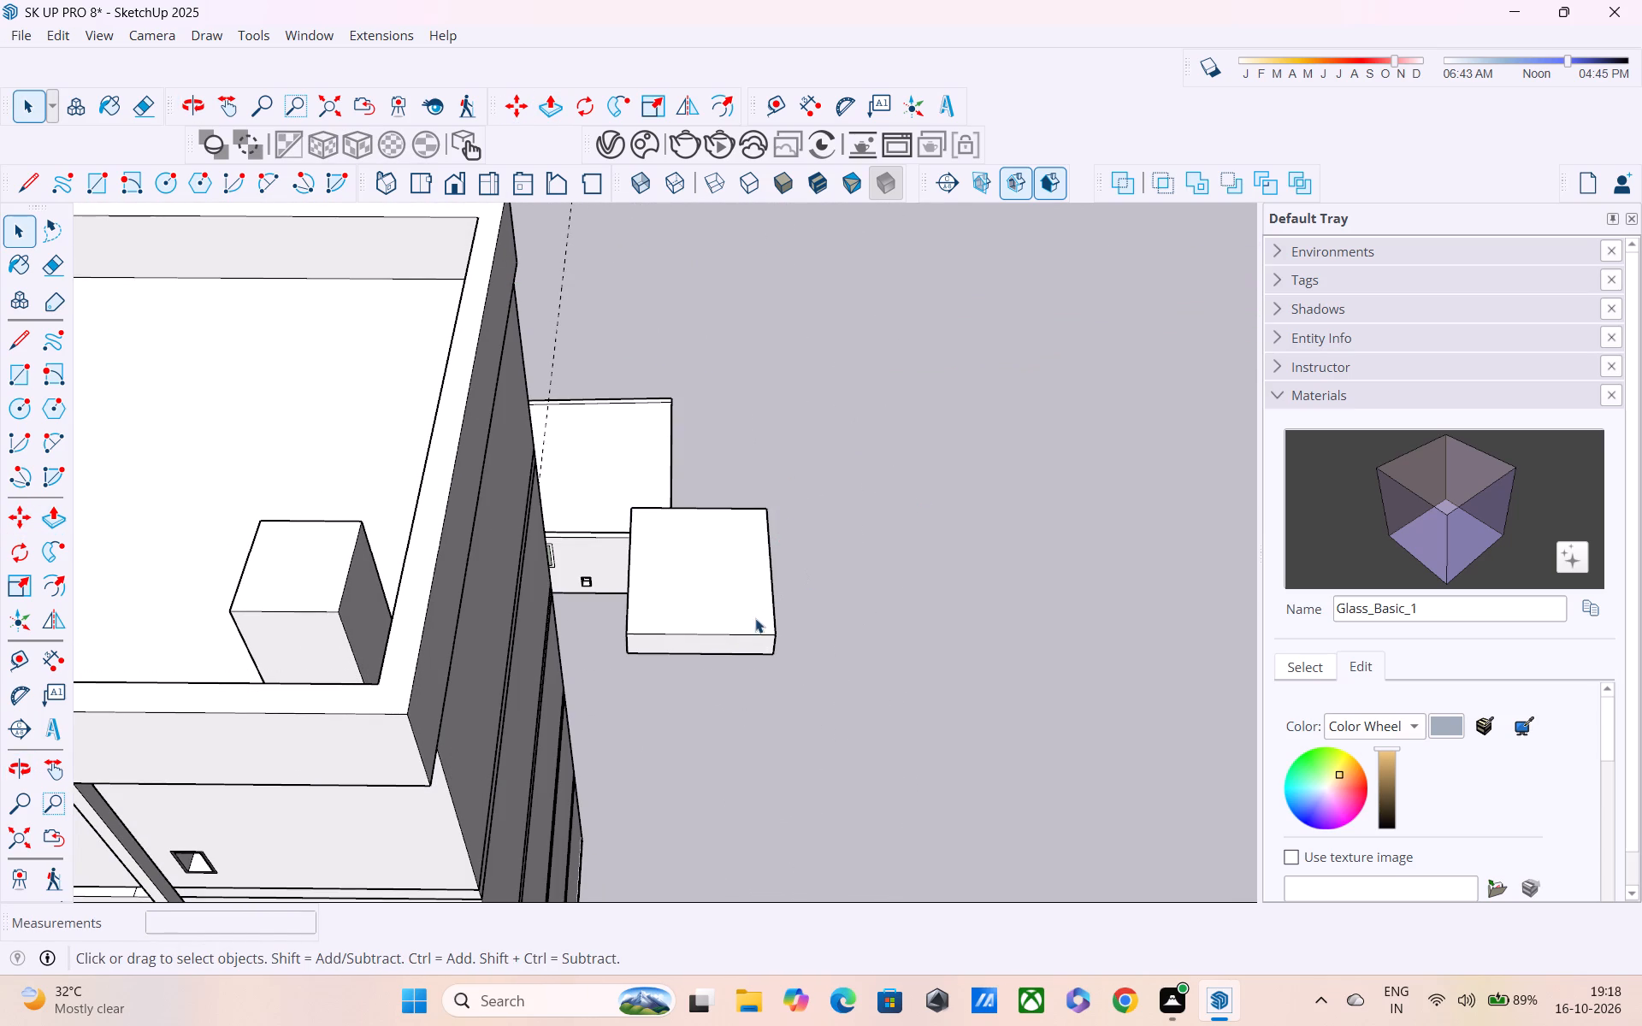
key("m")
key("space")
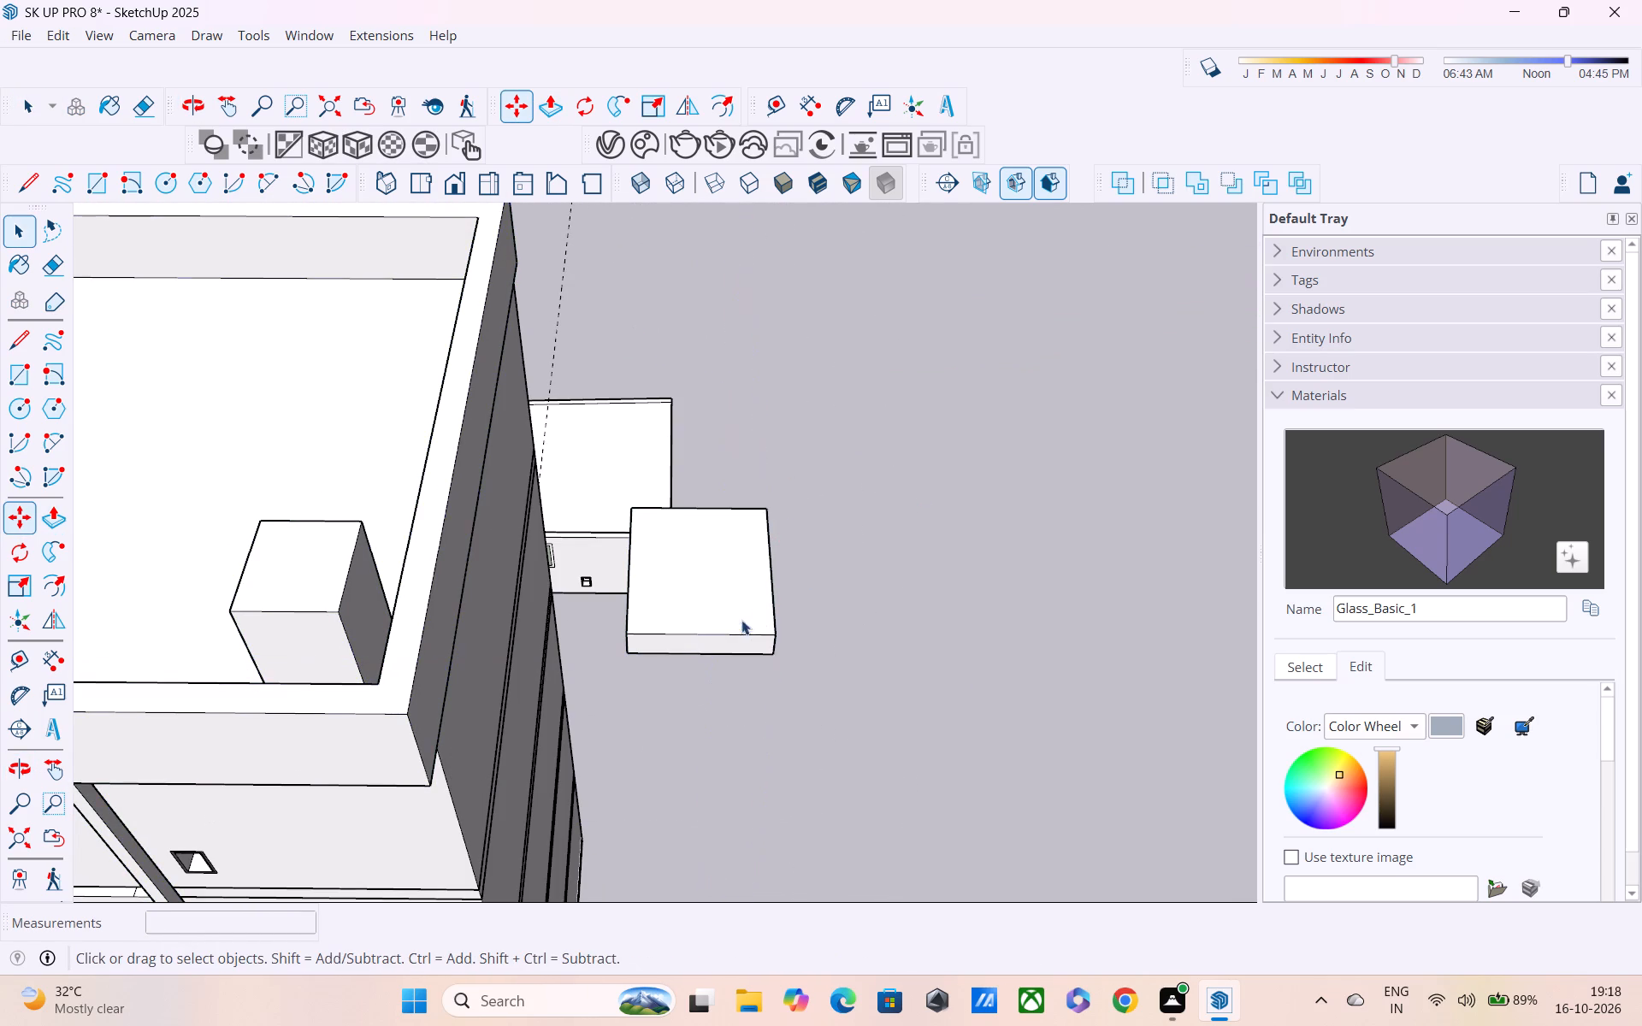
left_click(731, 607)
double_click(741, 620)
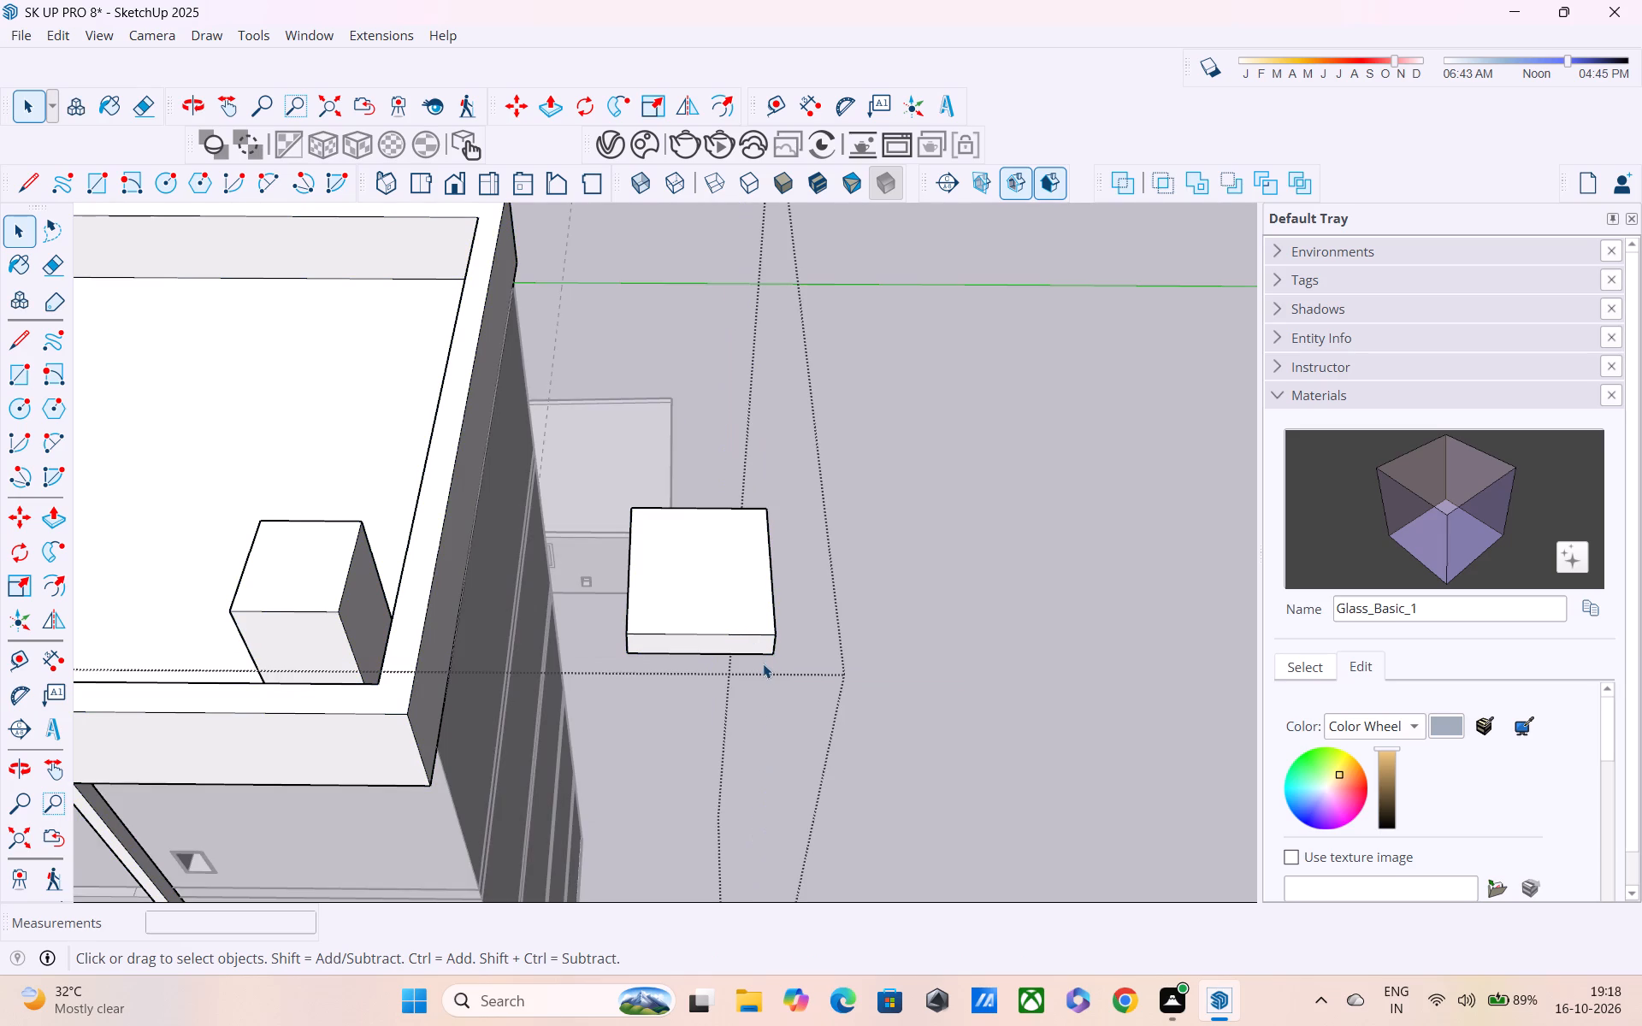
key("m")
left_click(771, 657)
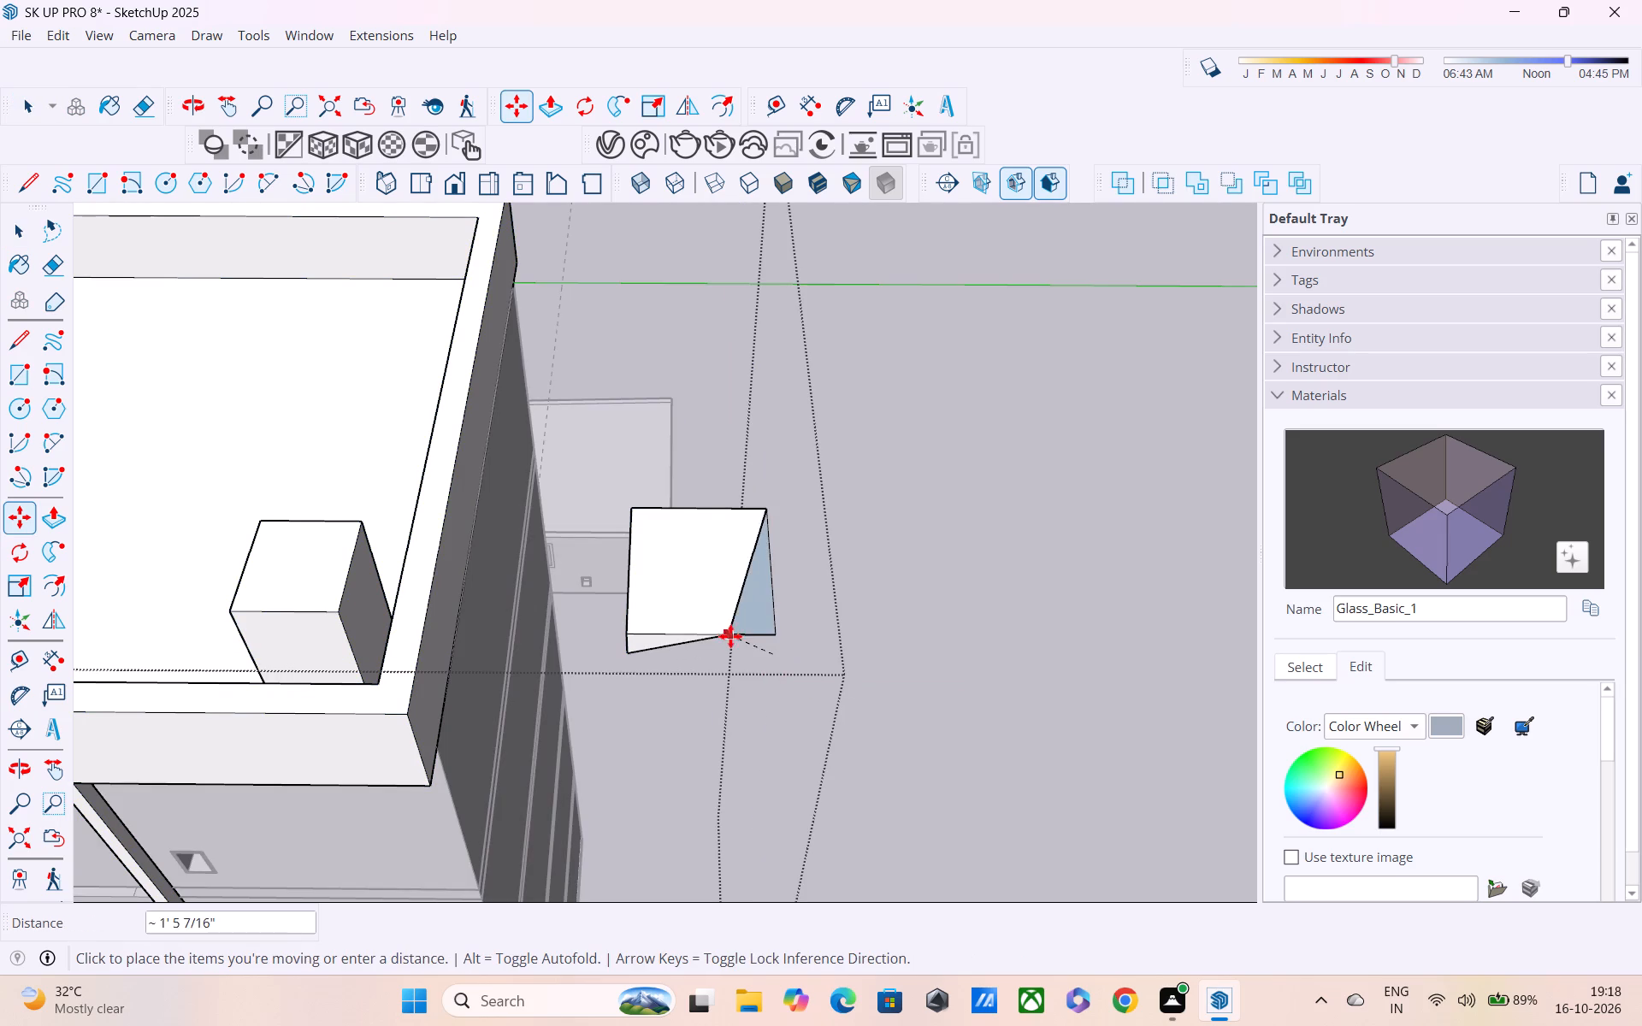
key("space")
Move the whole 10" slab about 11' 1 1/2" from outside the parapet onto the top of the roof block.
left_click(917, 569)
double_click(741, 600)
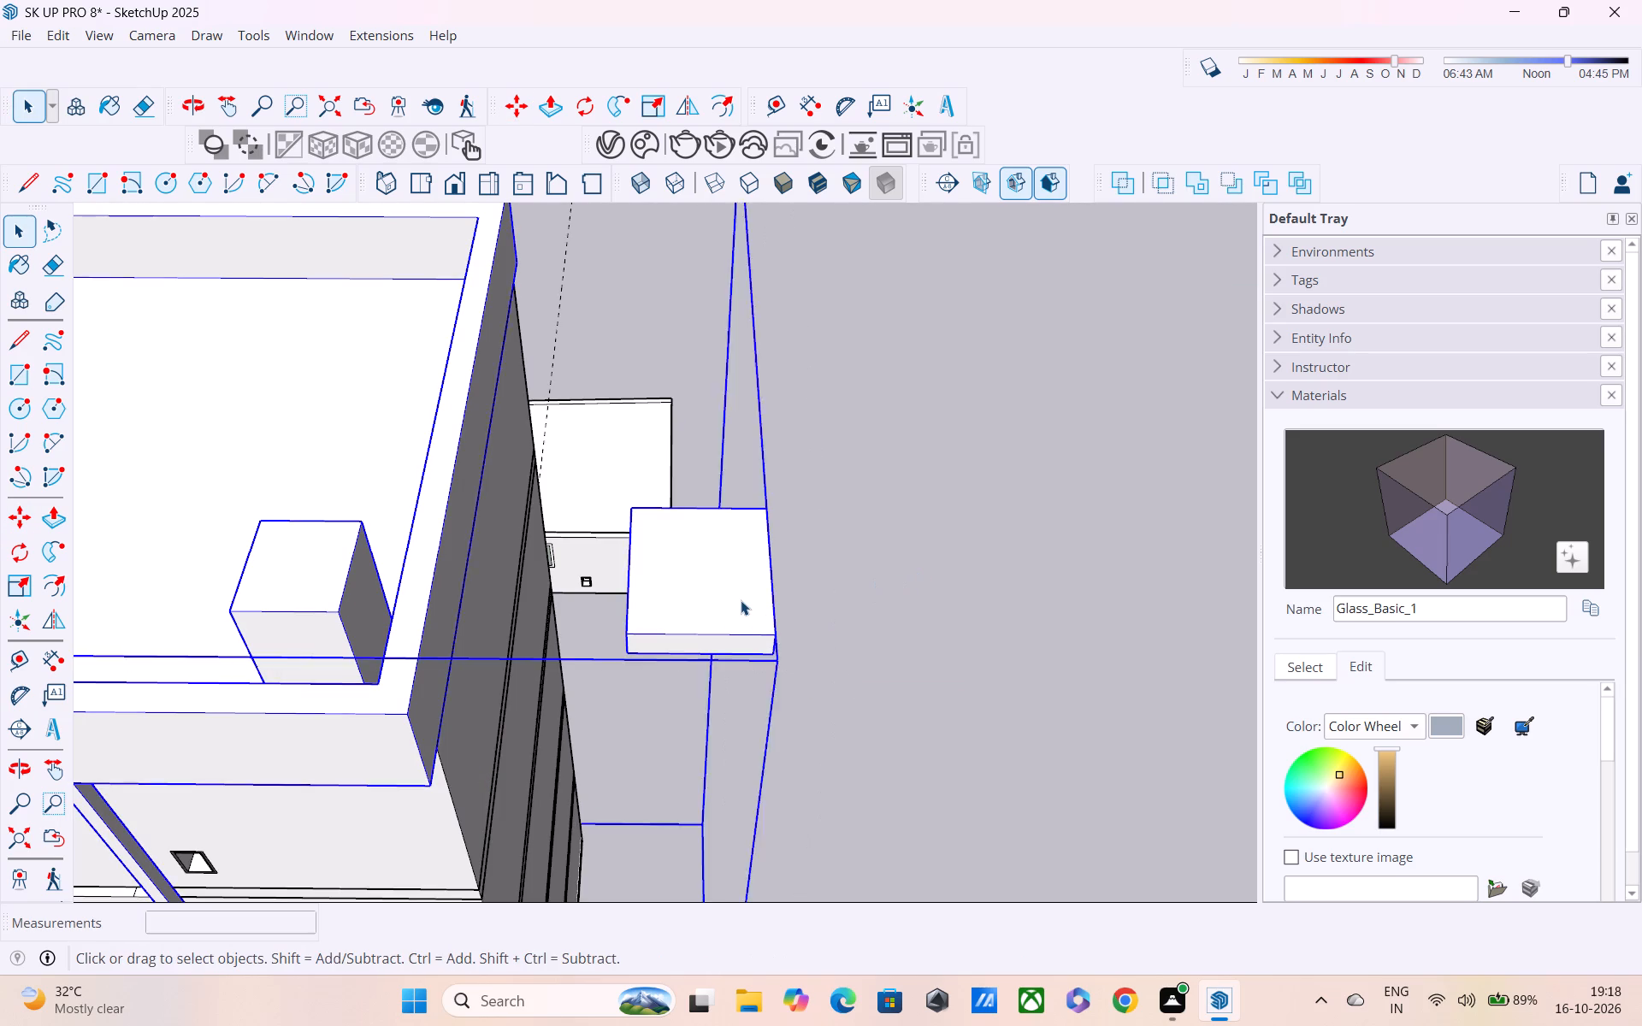
right_click(741, 600)
left_click(720, 600)
left_click(717, 619)
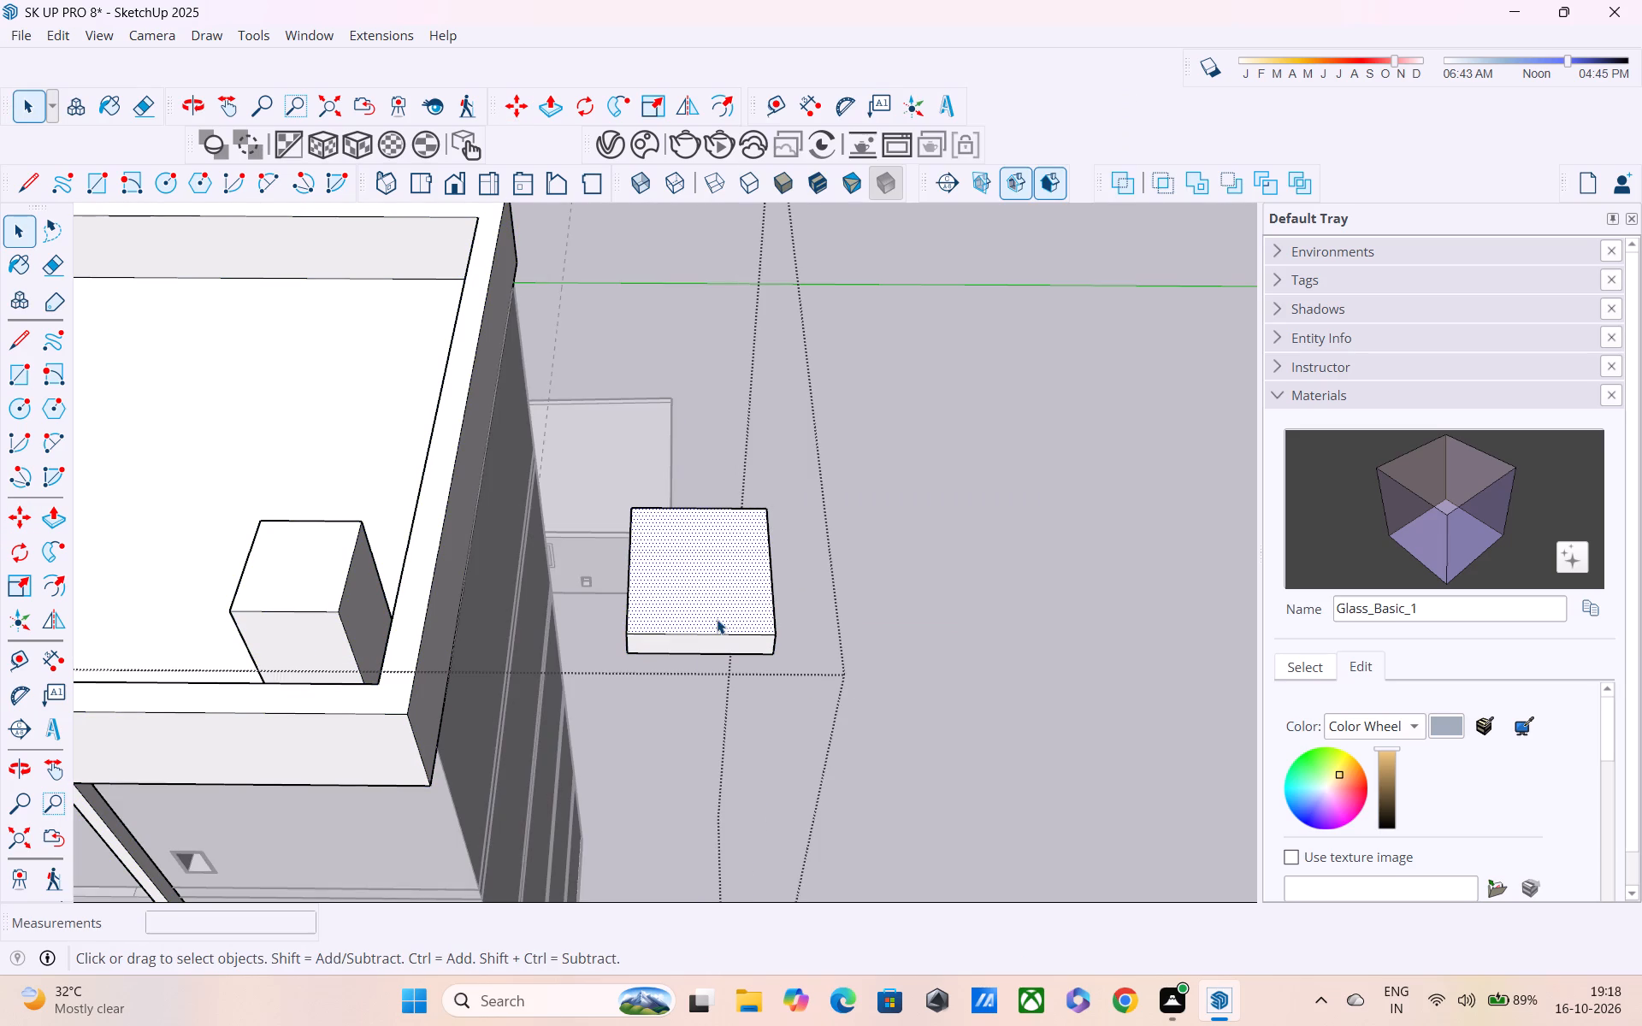
triple_click(717, 632)
left_click(717, 633)
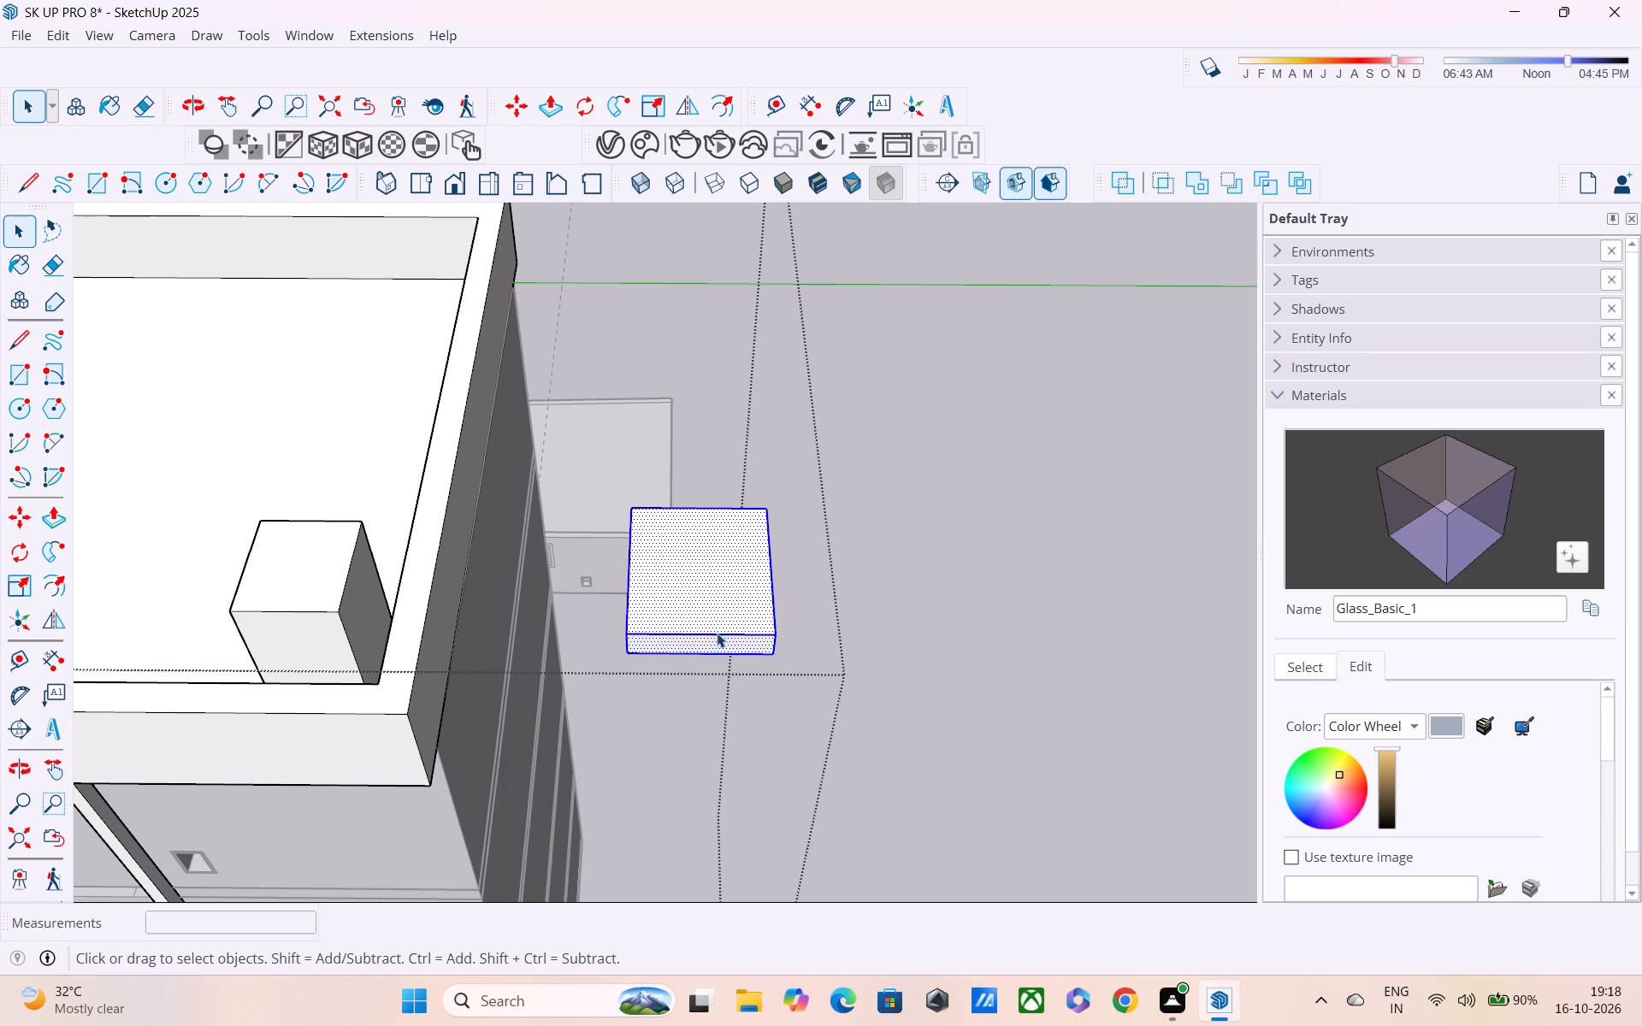
key("m")
left_click(775, 656)
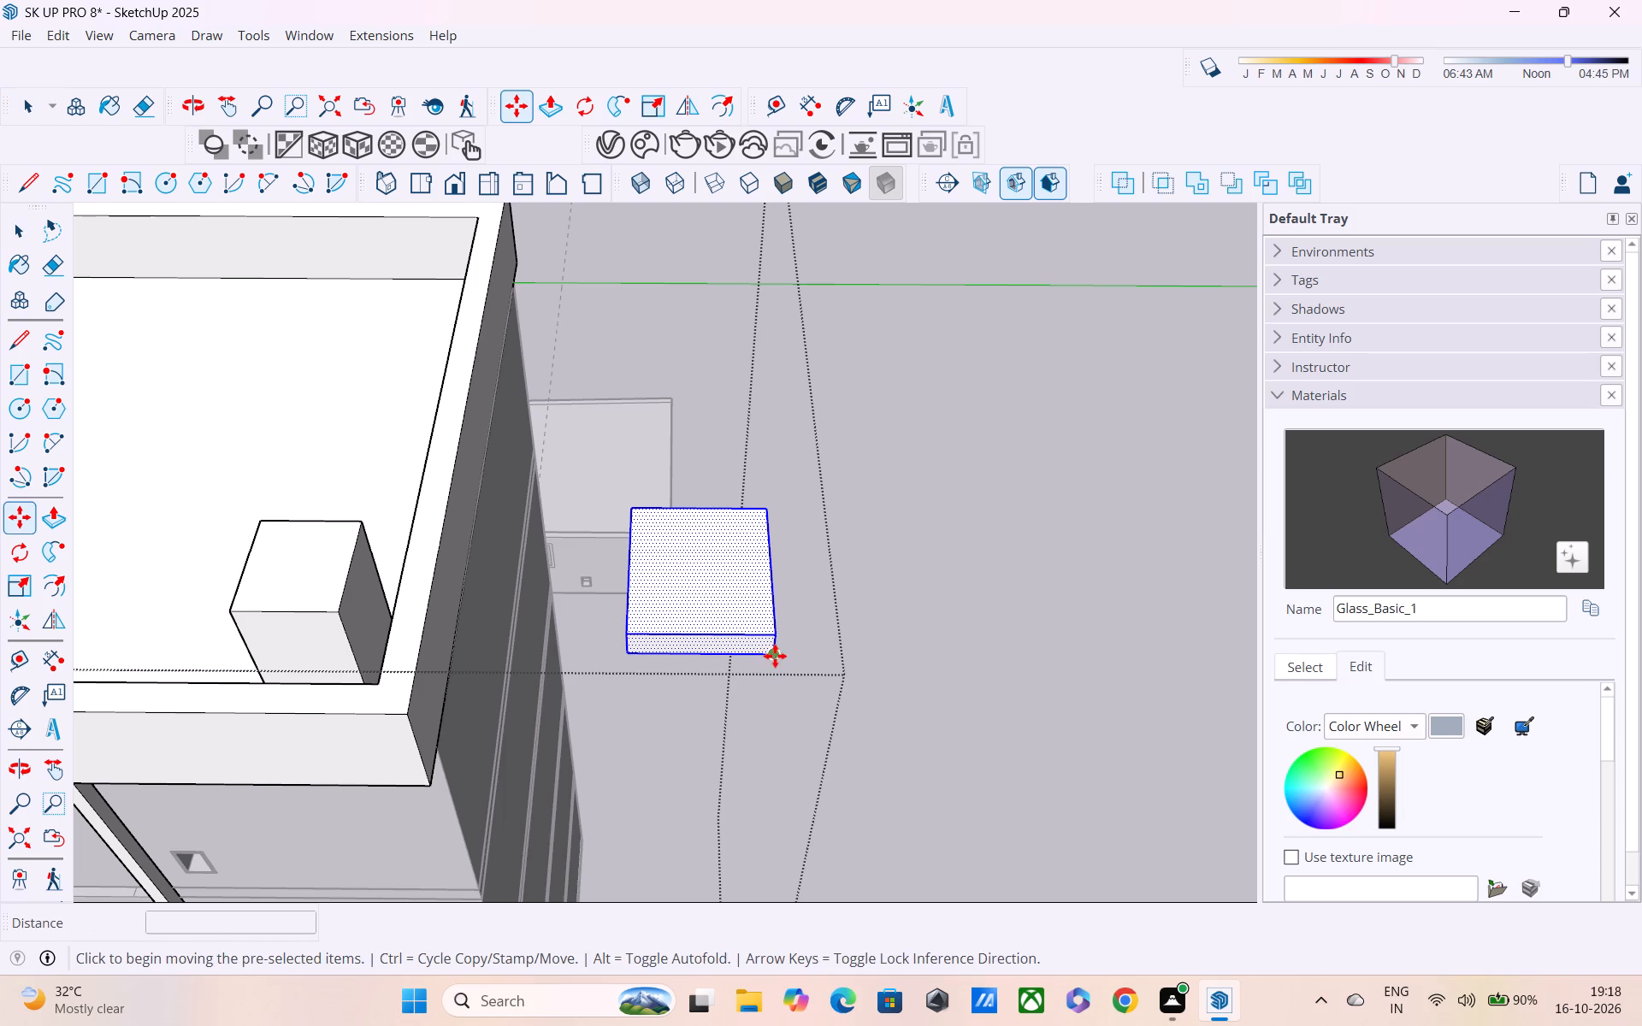
middle_click_drag(375, 618, 384, 607)
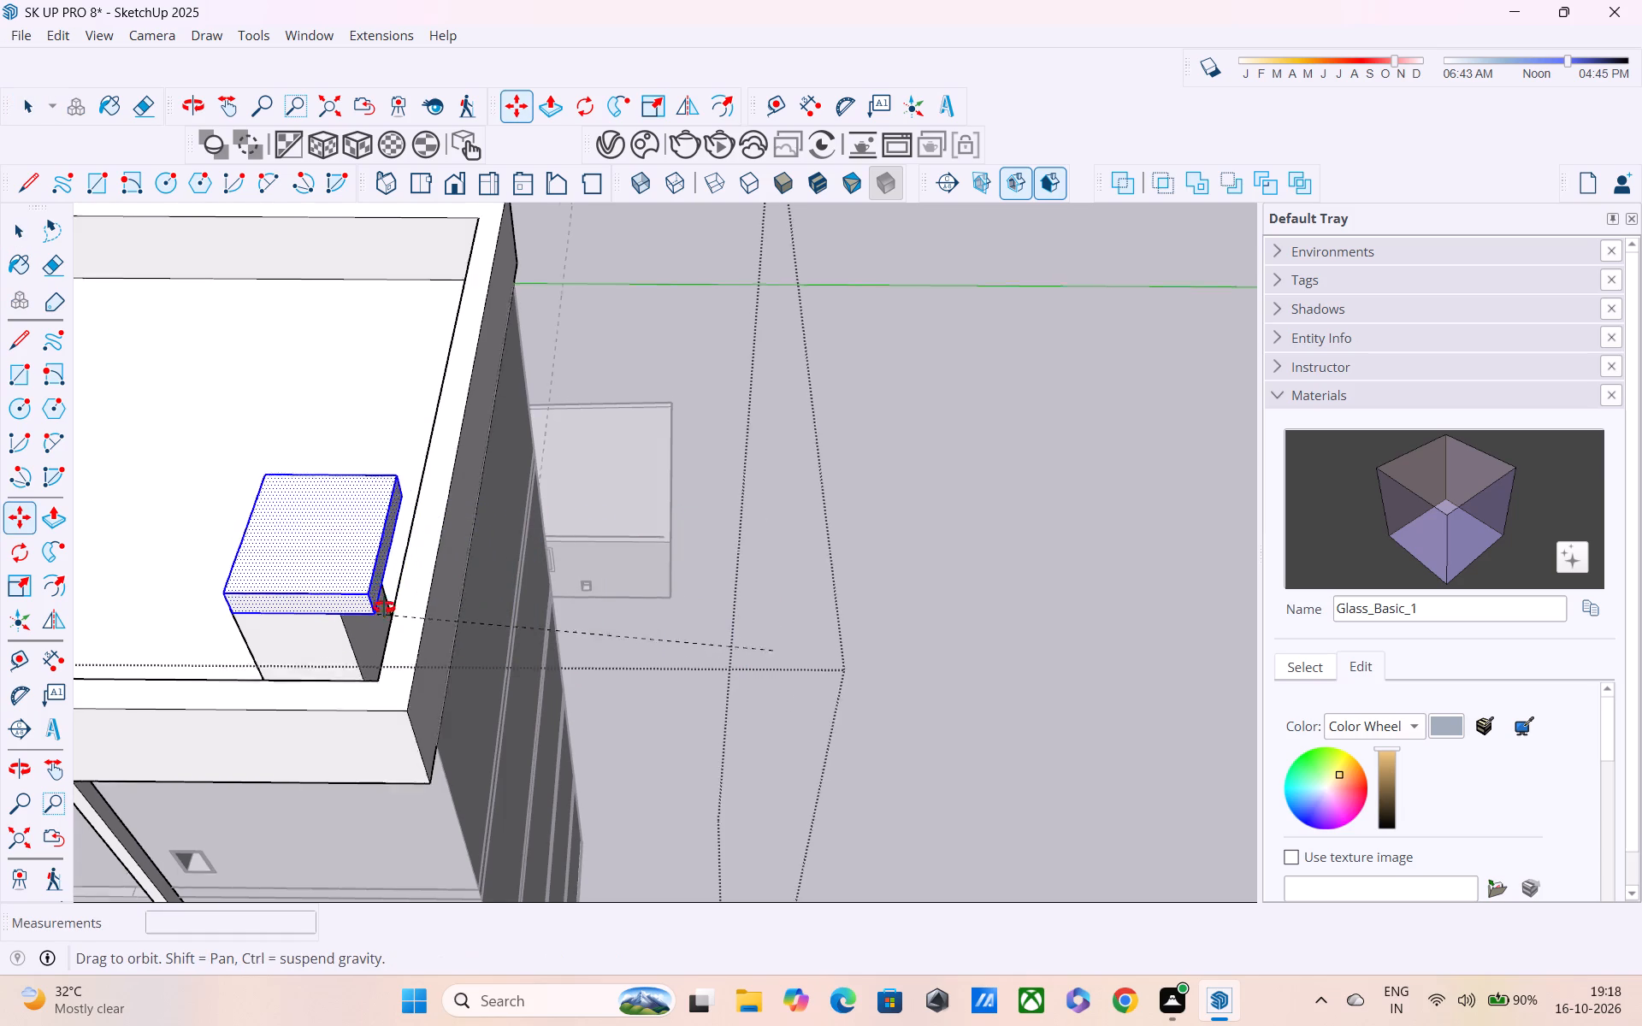
middle_click_drag(384, 607, 453, 480)
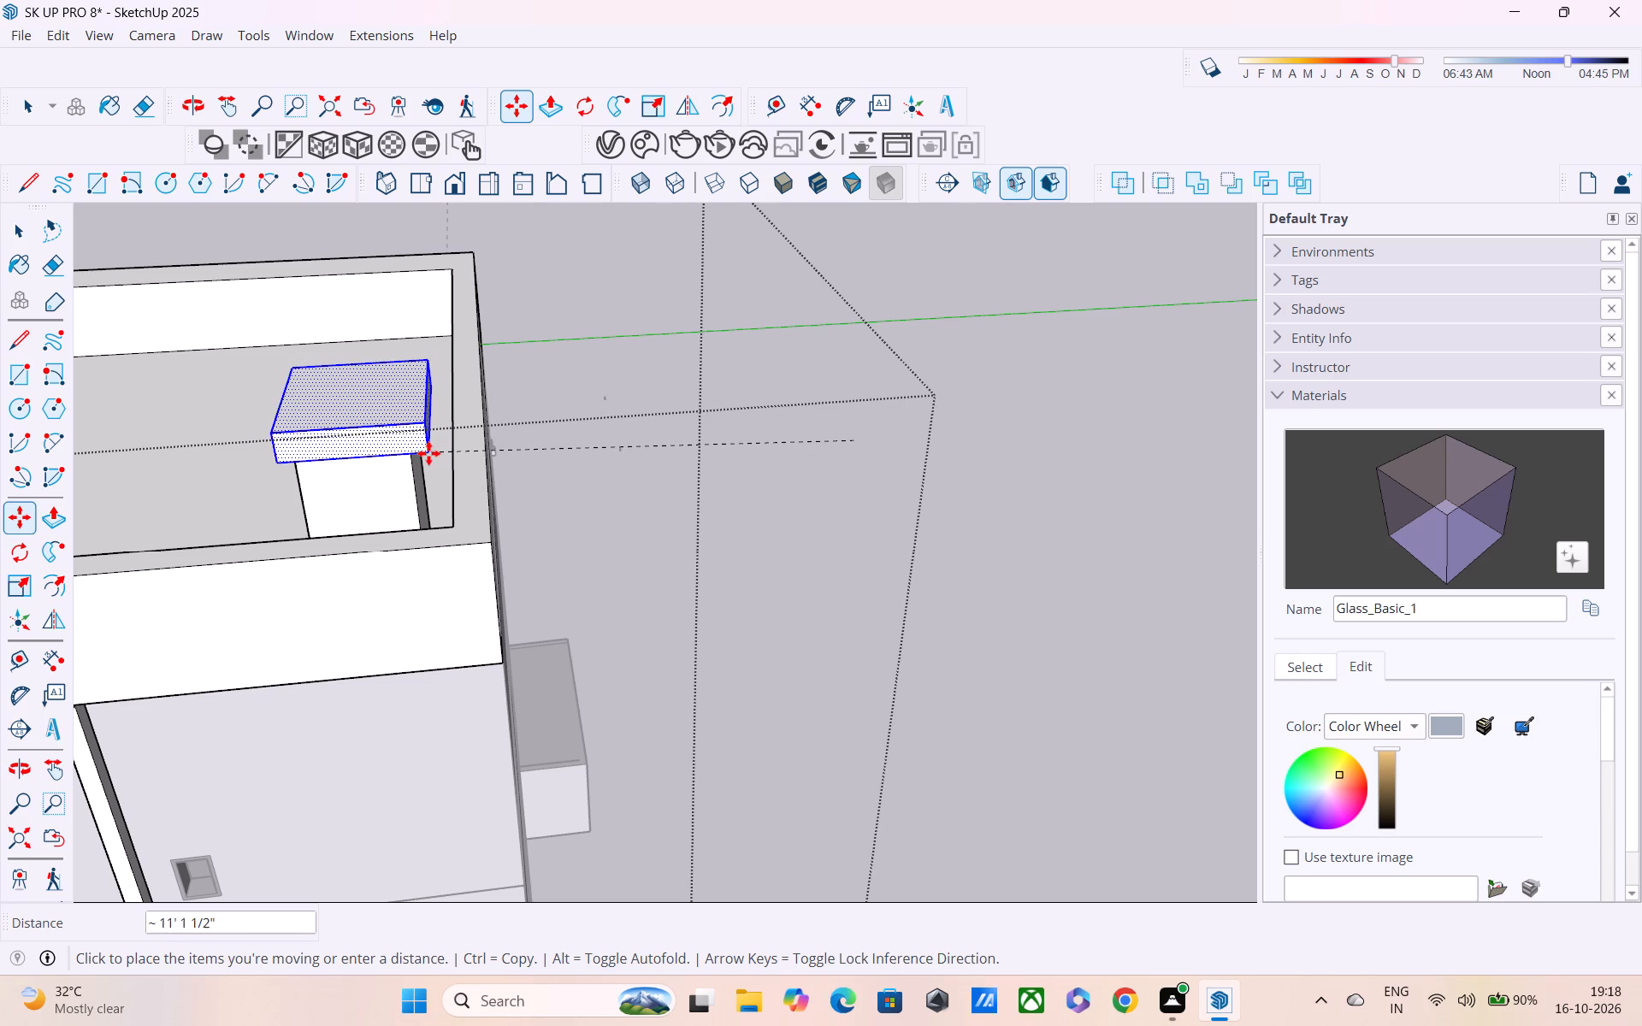
left_click(427, 457)
Examine the building from several sides, from the capped roof block down to the ground-floor openings.
middle_click_drag(450, 482, 551, 410)
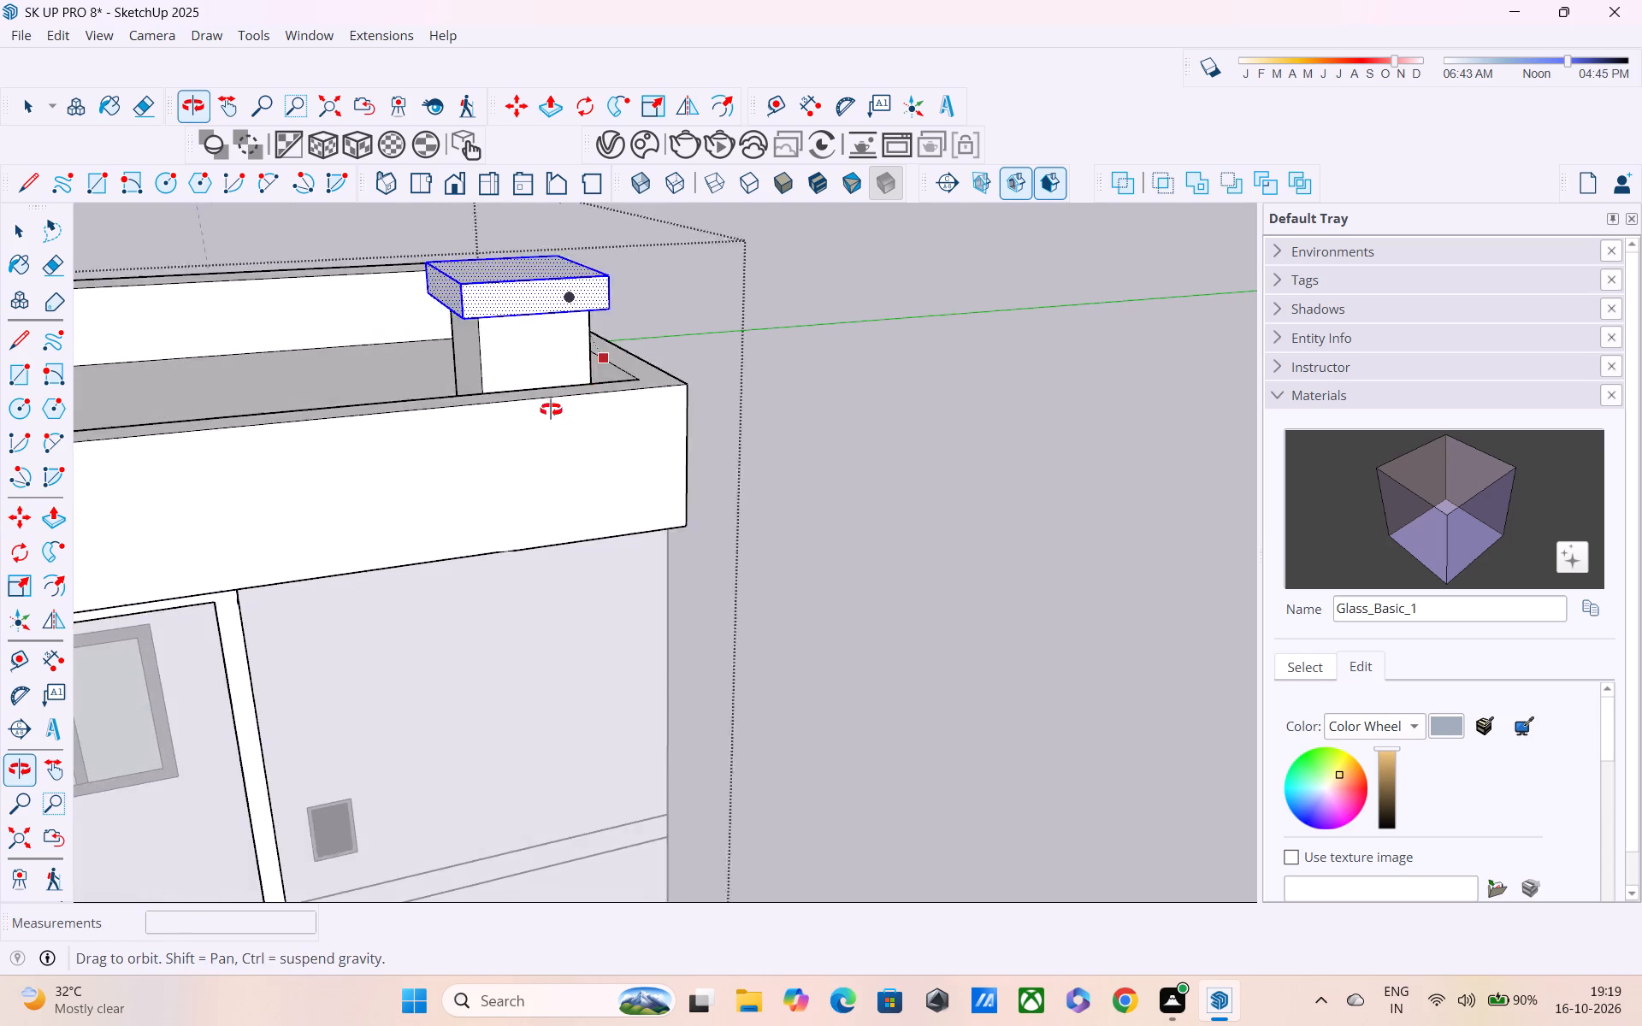
middle_click_drag(551, 410, 558, 398)
scroll(592, 379, "down", 5)
middle_click_drag(654, 391, 736, 280)
scroll(736, 280, "up", 1)
scroll(738, 282, "down", 5)
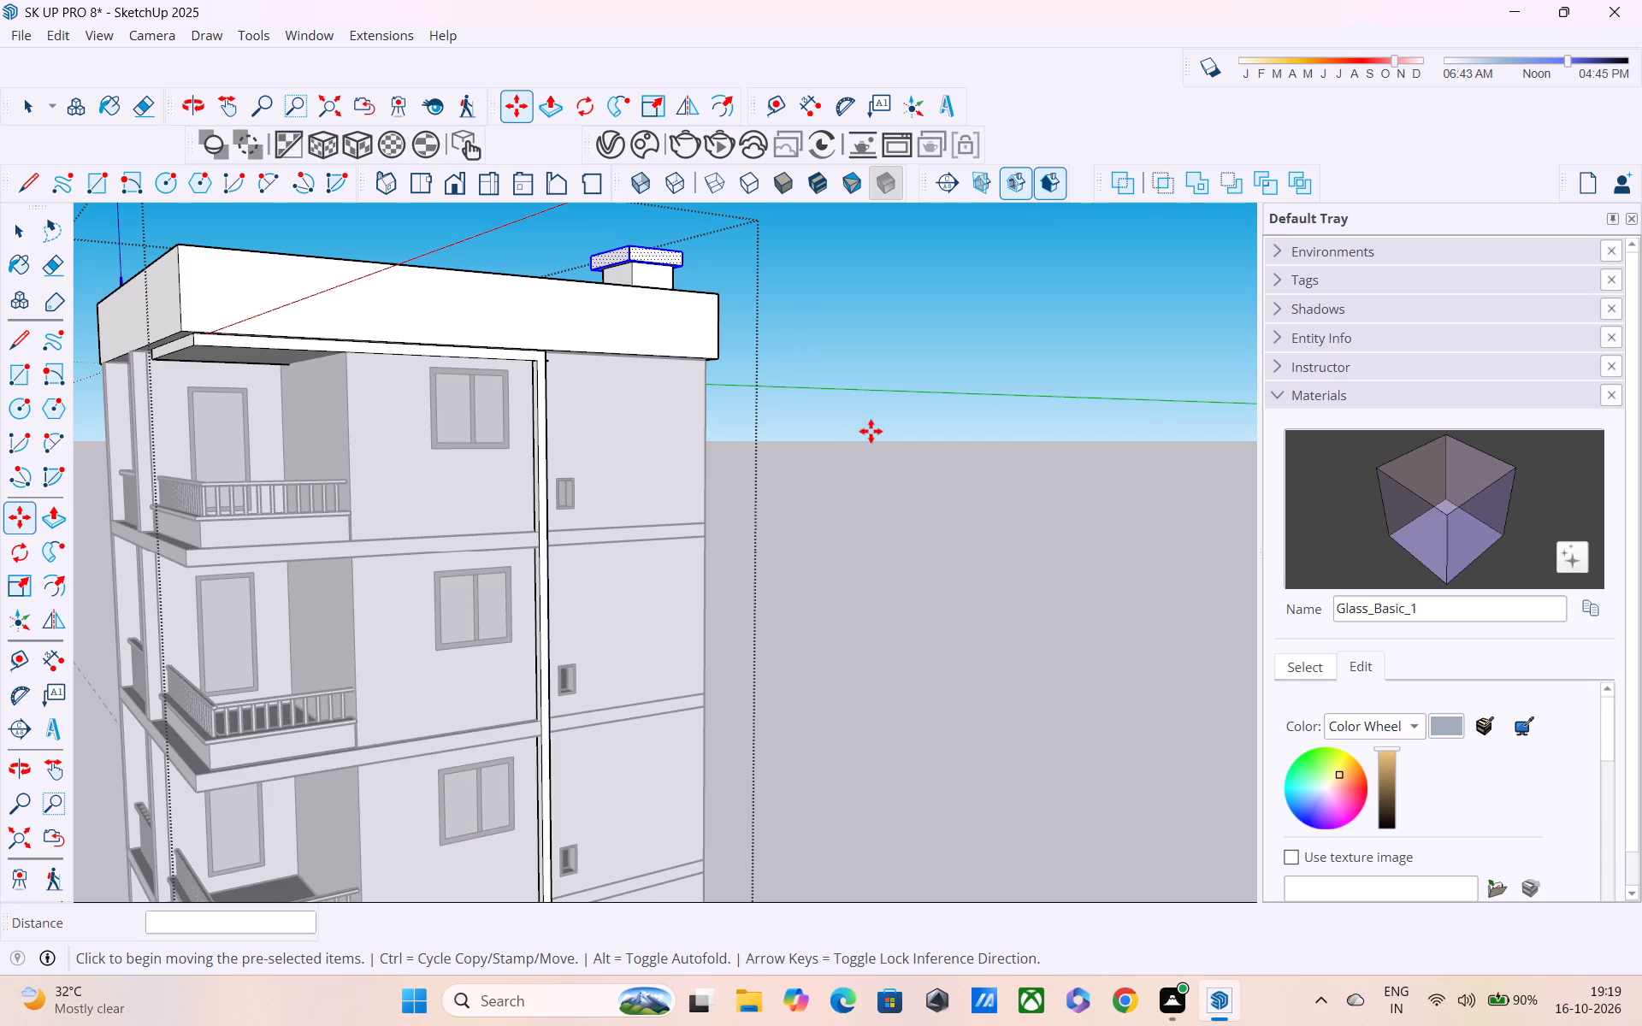
key("space")
left_click(895, 425)
scroll(925, 430, "down", 2)
middle_click_drag(934, 435, 985, 469)
scroll(985, 469, "down", 1)
middle_click_drag(810, 564, 896, 417)
scroll(840, 535, "down", 1)
middle_click_drag(889, 568, 927, 640)
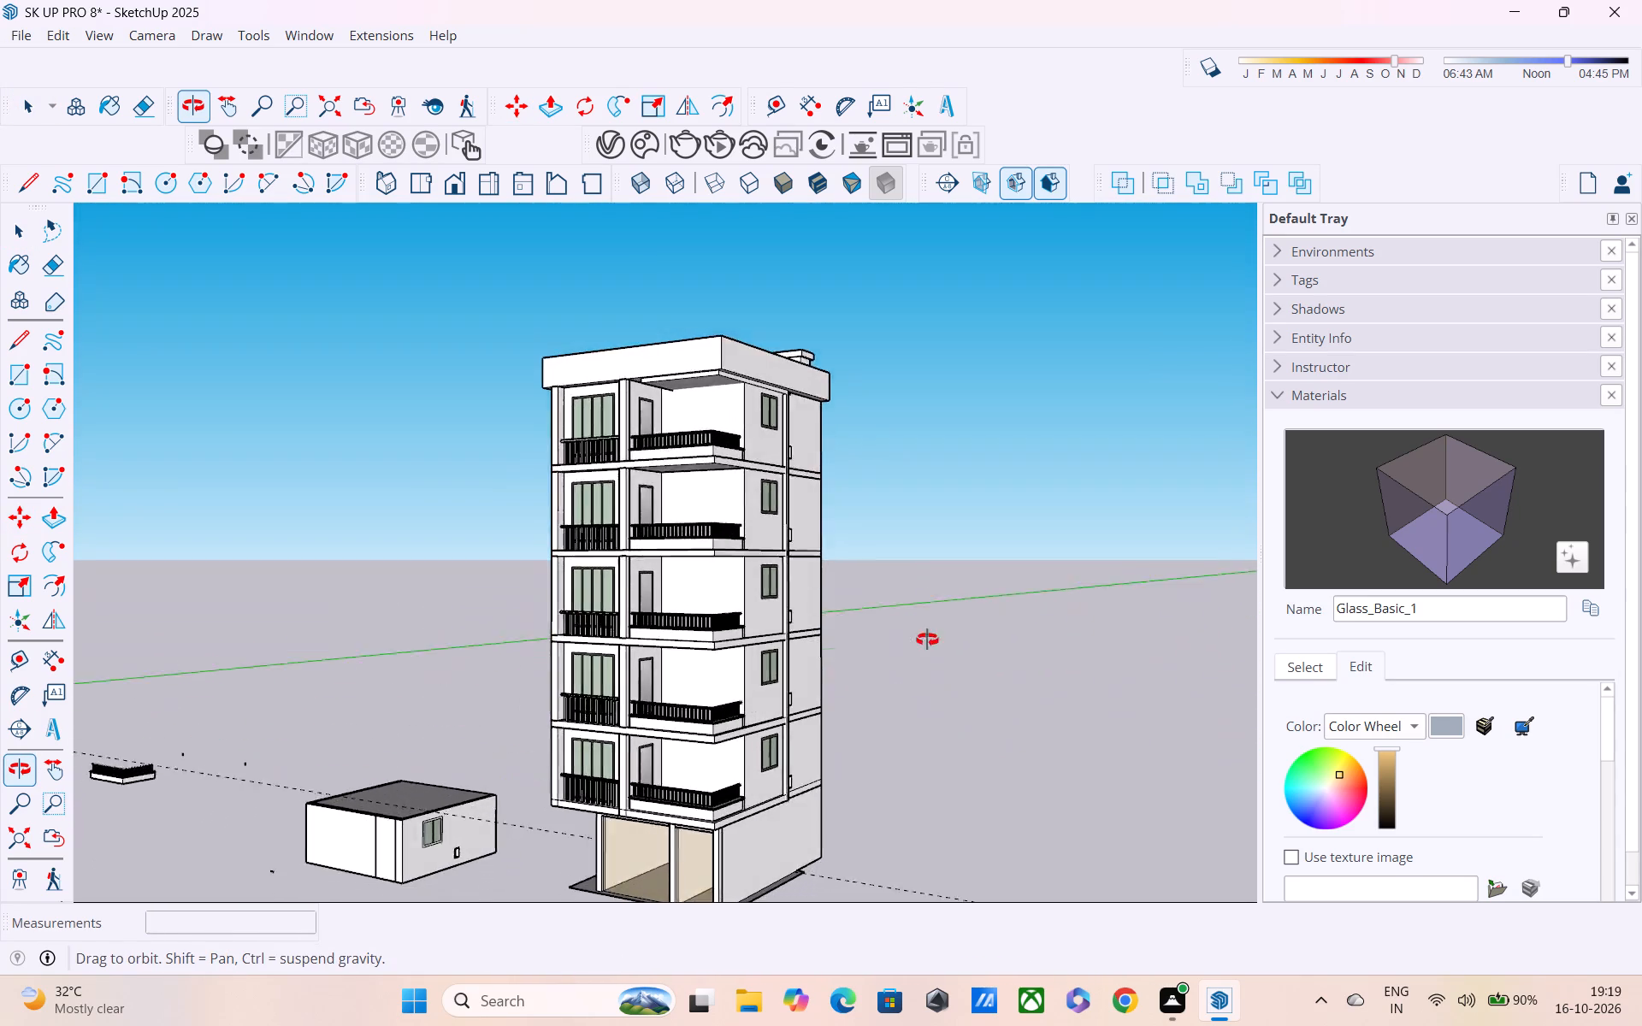
middle_click_drag(927, 640, 649, 663)
scroll(649, 663, "down", 2)
middle_click_drag(690, 673, 1139, 634)
scroll(672, 676, "up", 7)
middle_click_drag(698, 641, 735, 624)
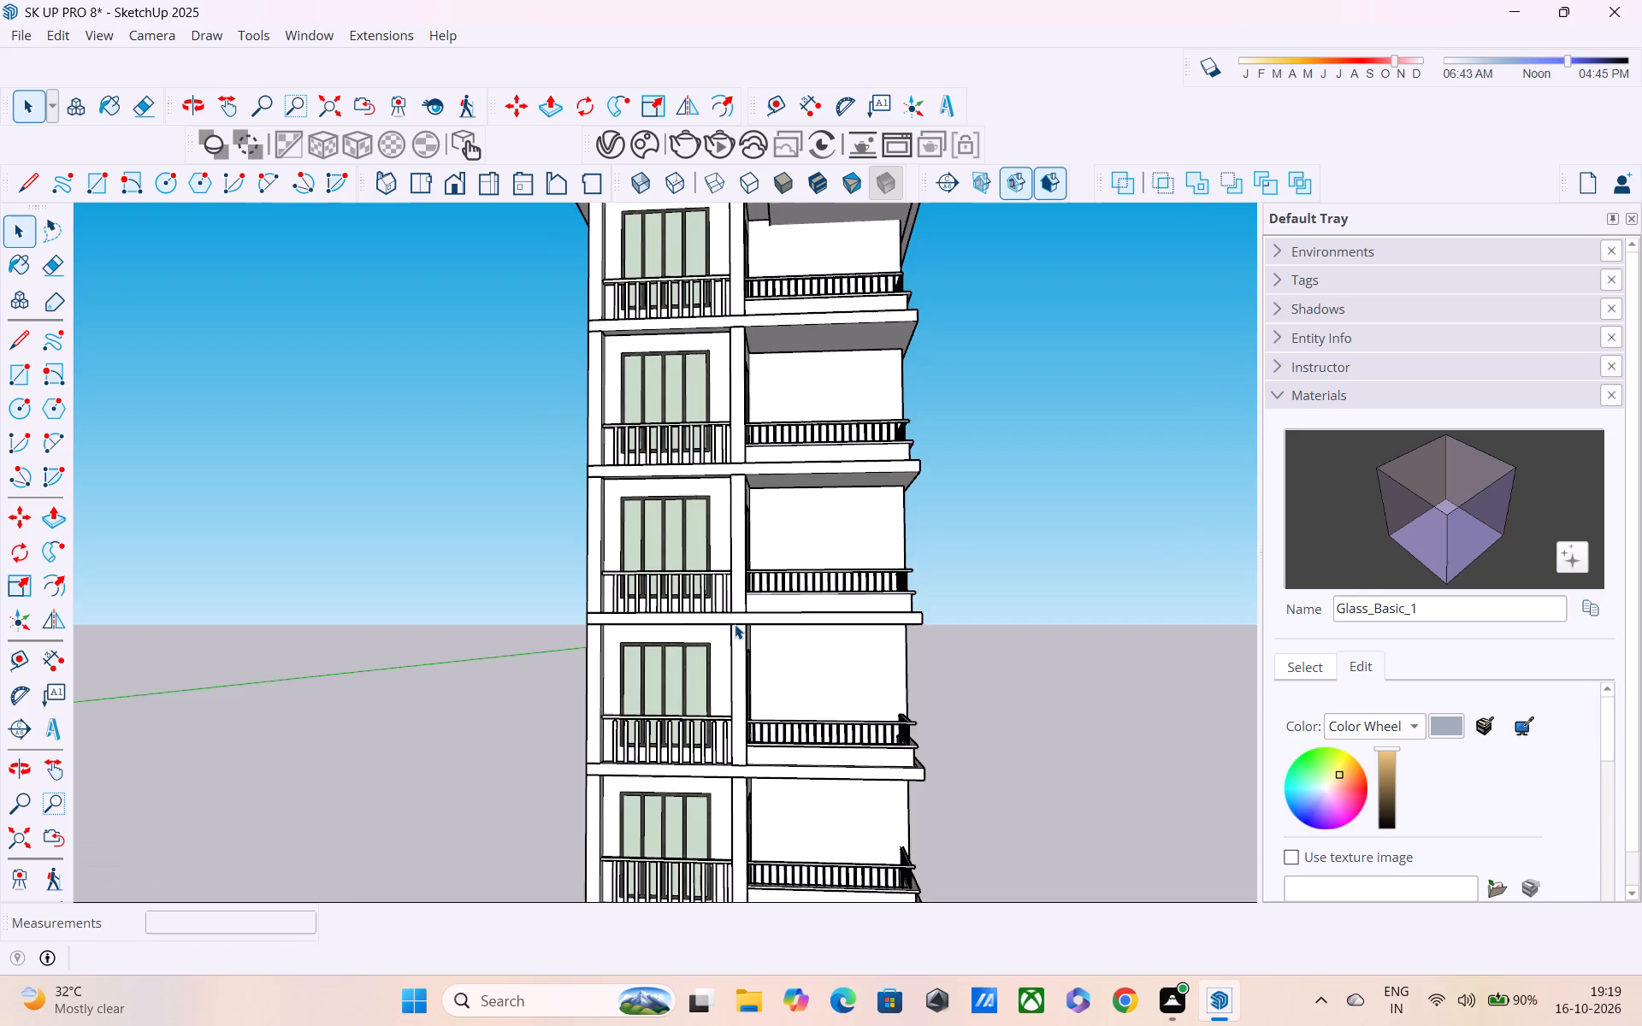
scroll(735, 624, "down", 3)
middle_click_drag(738, 631, 664, 632)
scroll(663, 631, "down", 6)
middle_click_drag(724, 728, 757, 734)
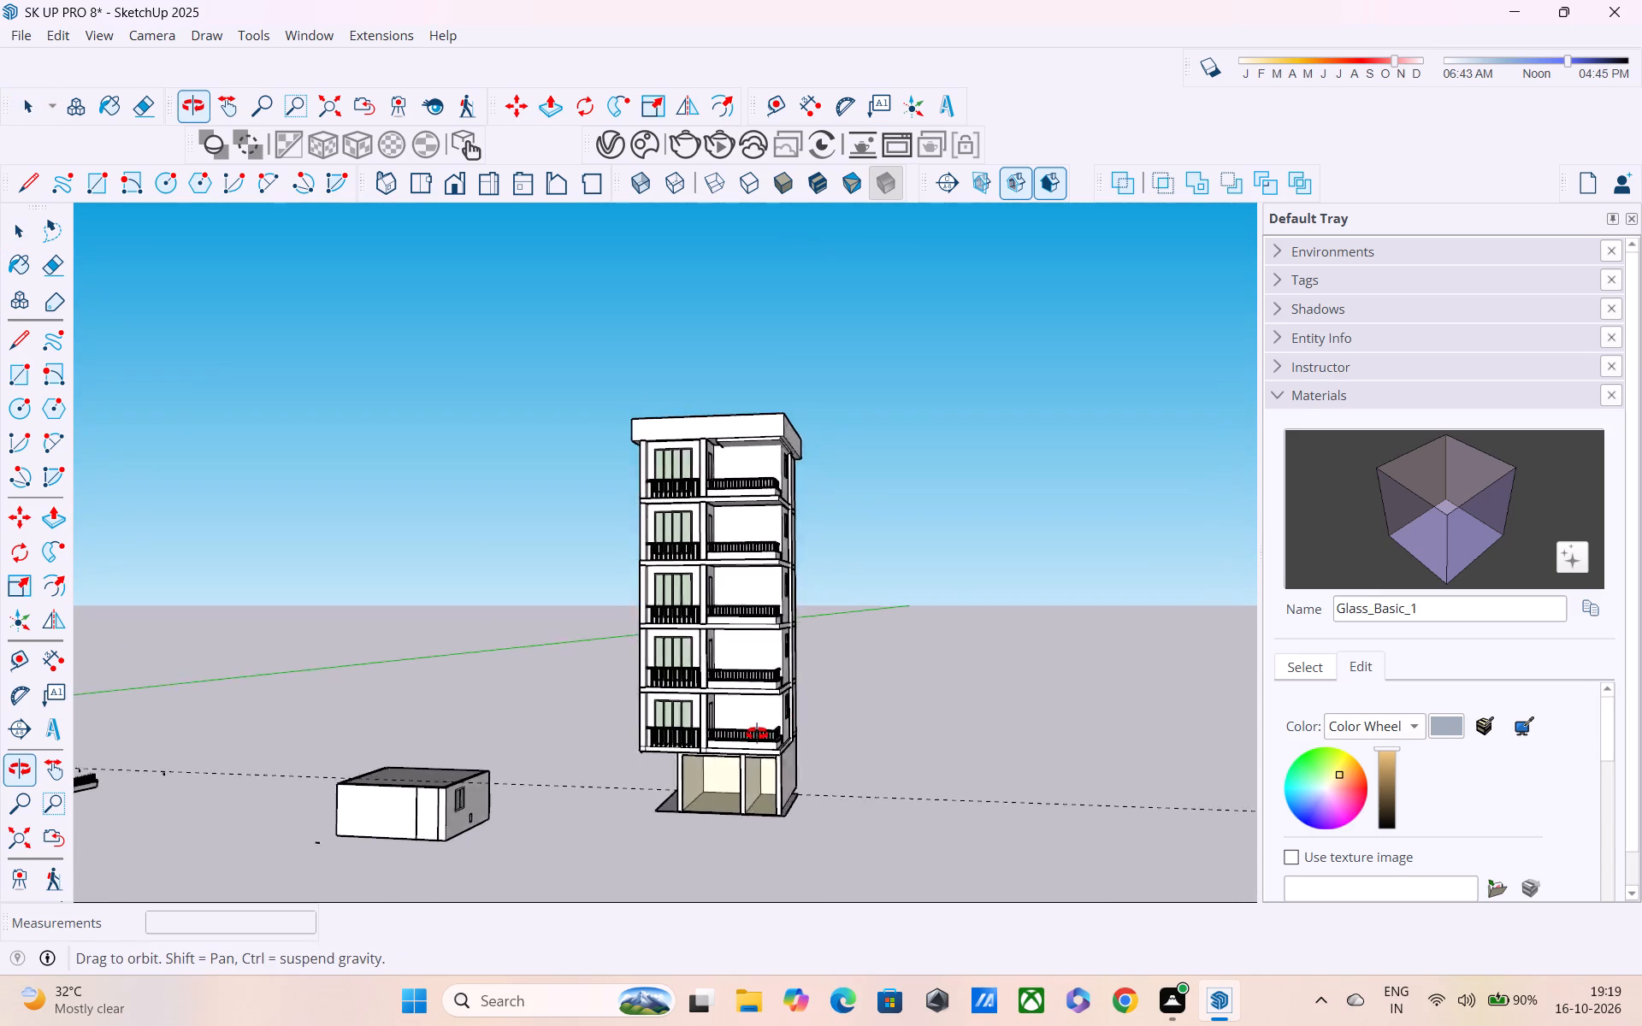
middle_click_drag(757, 734, 841, 674)
scroll(694, 816, "up", 5)
middle_click_drag(680, 785, 720, 839)
scroll(681, 774, "up", 2)
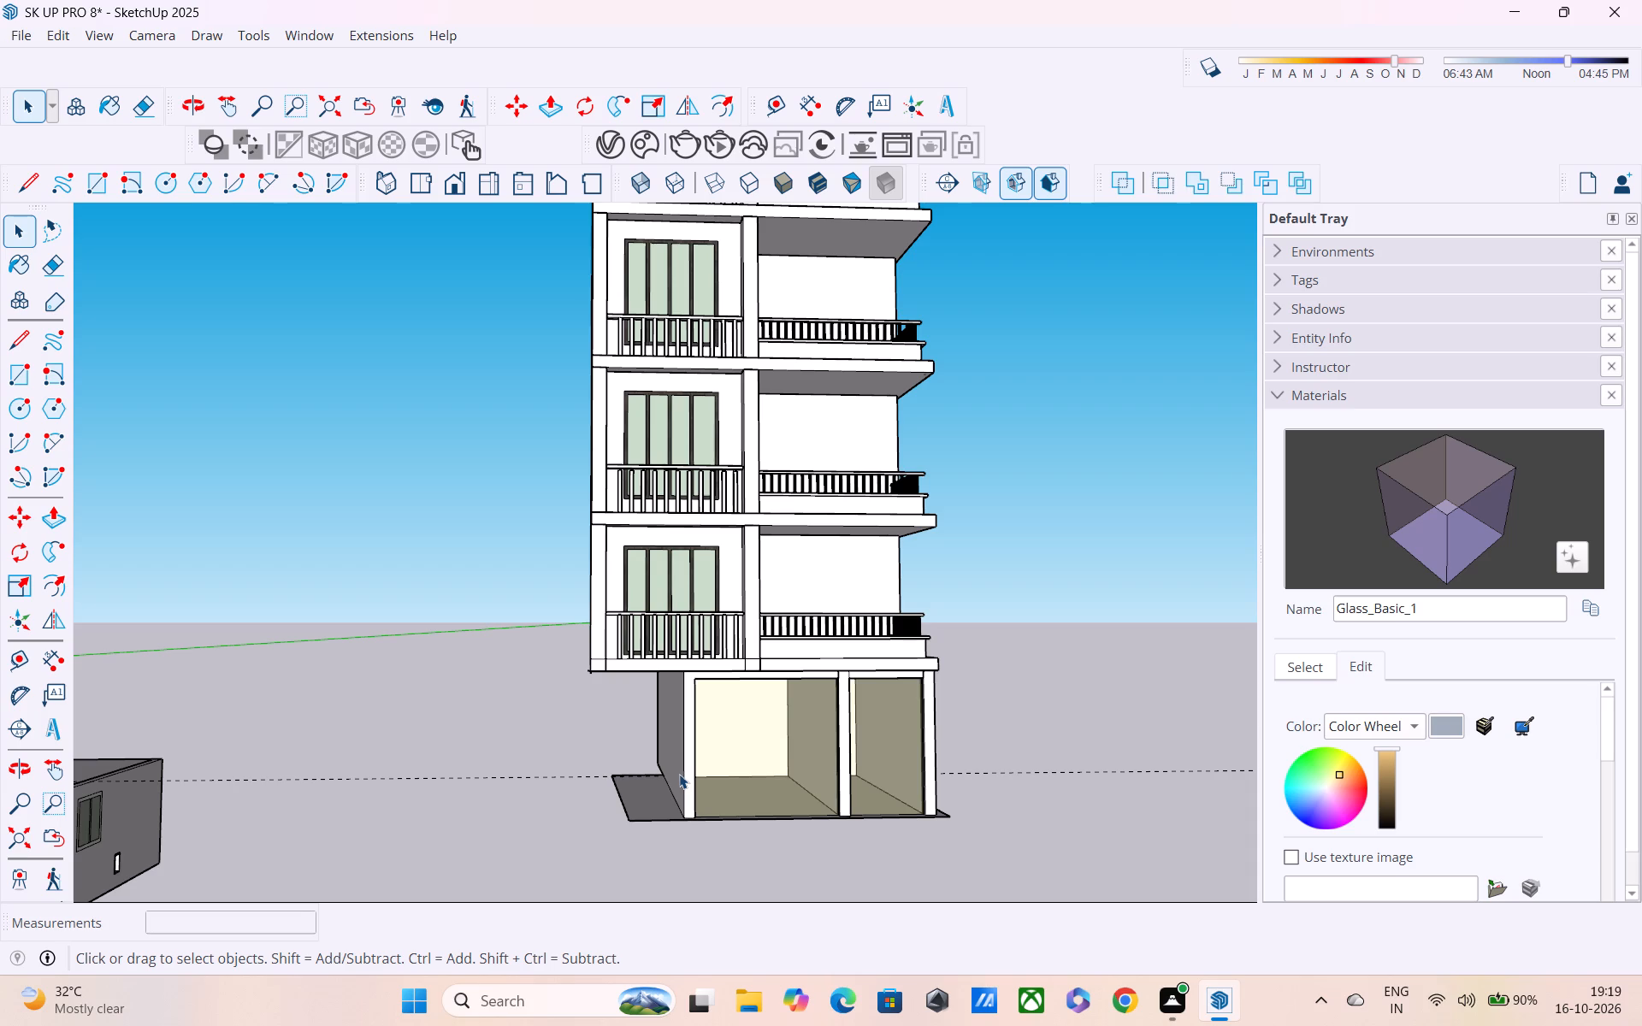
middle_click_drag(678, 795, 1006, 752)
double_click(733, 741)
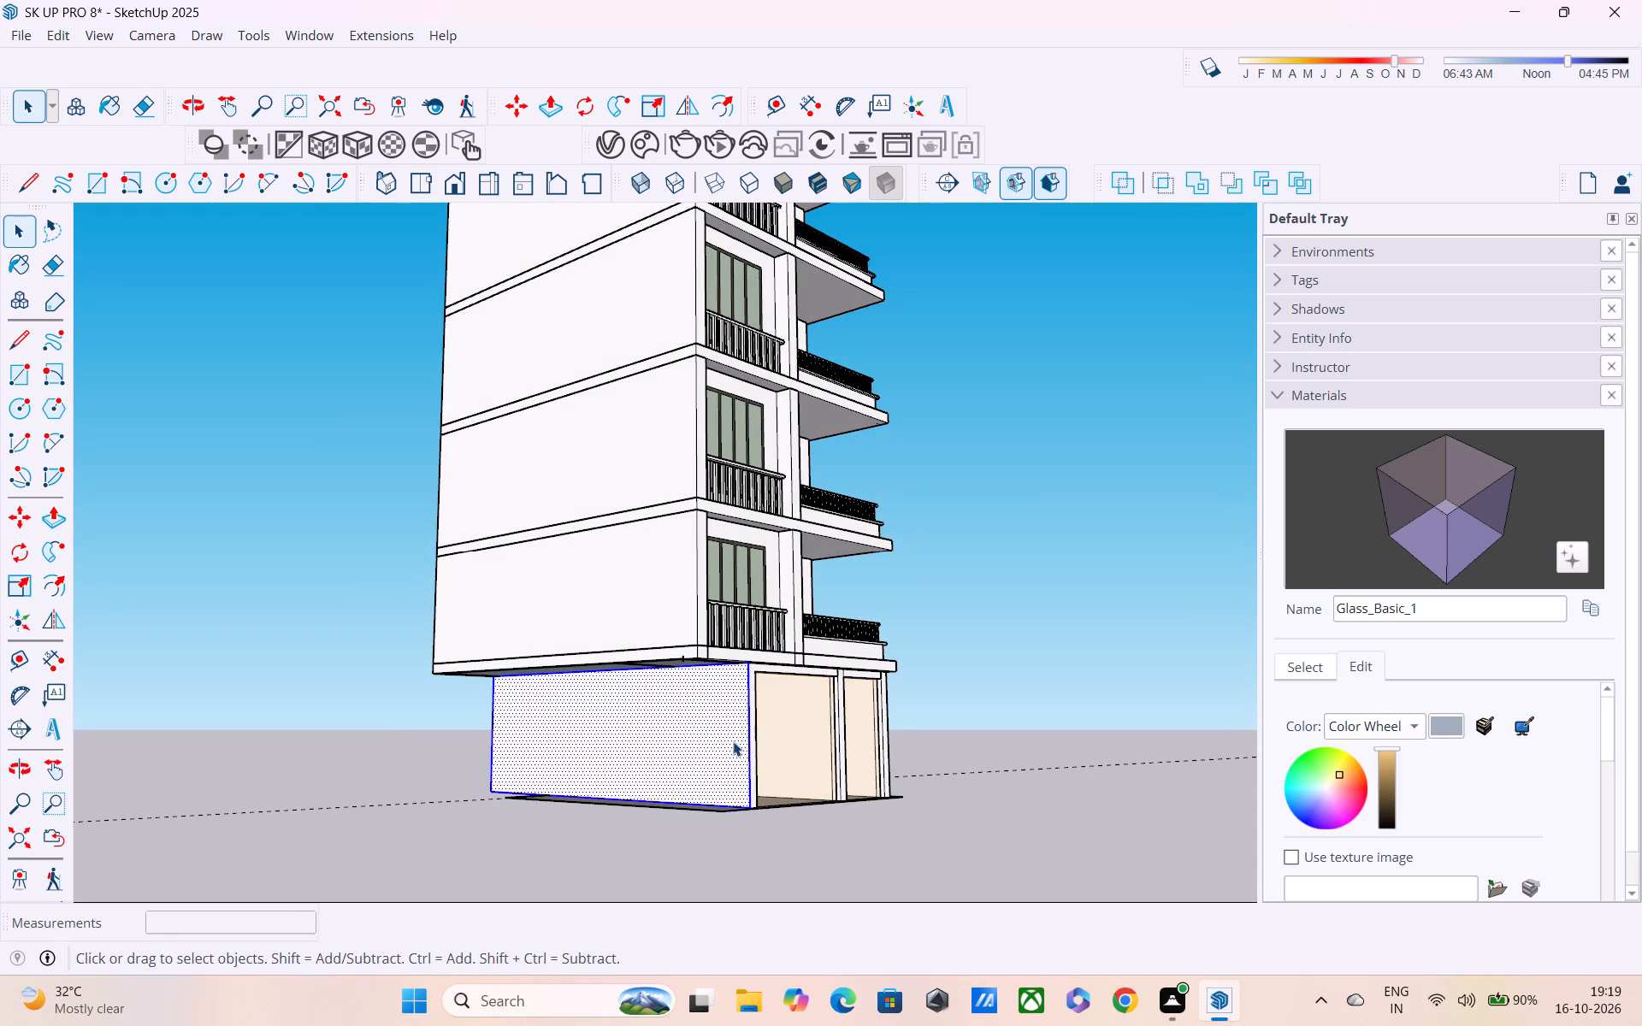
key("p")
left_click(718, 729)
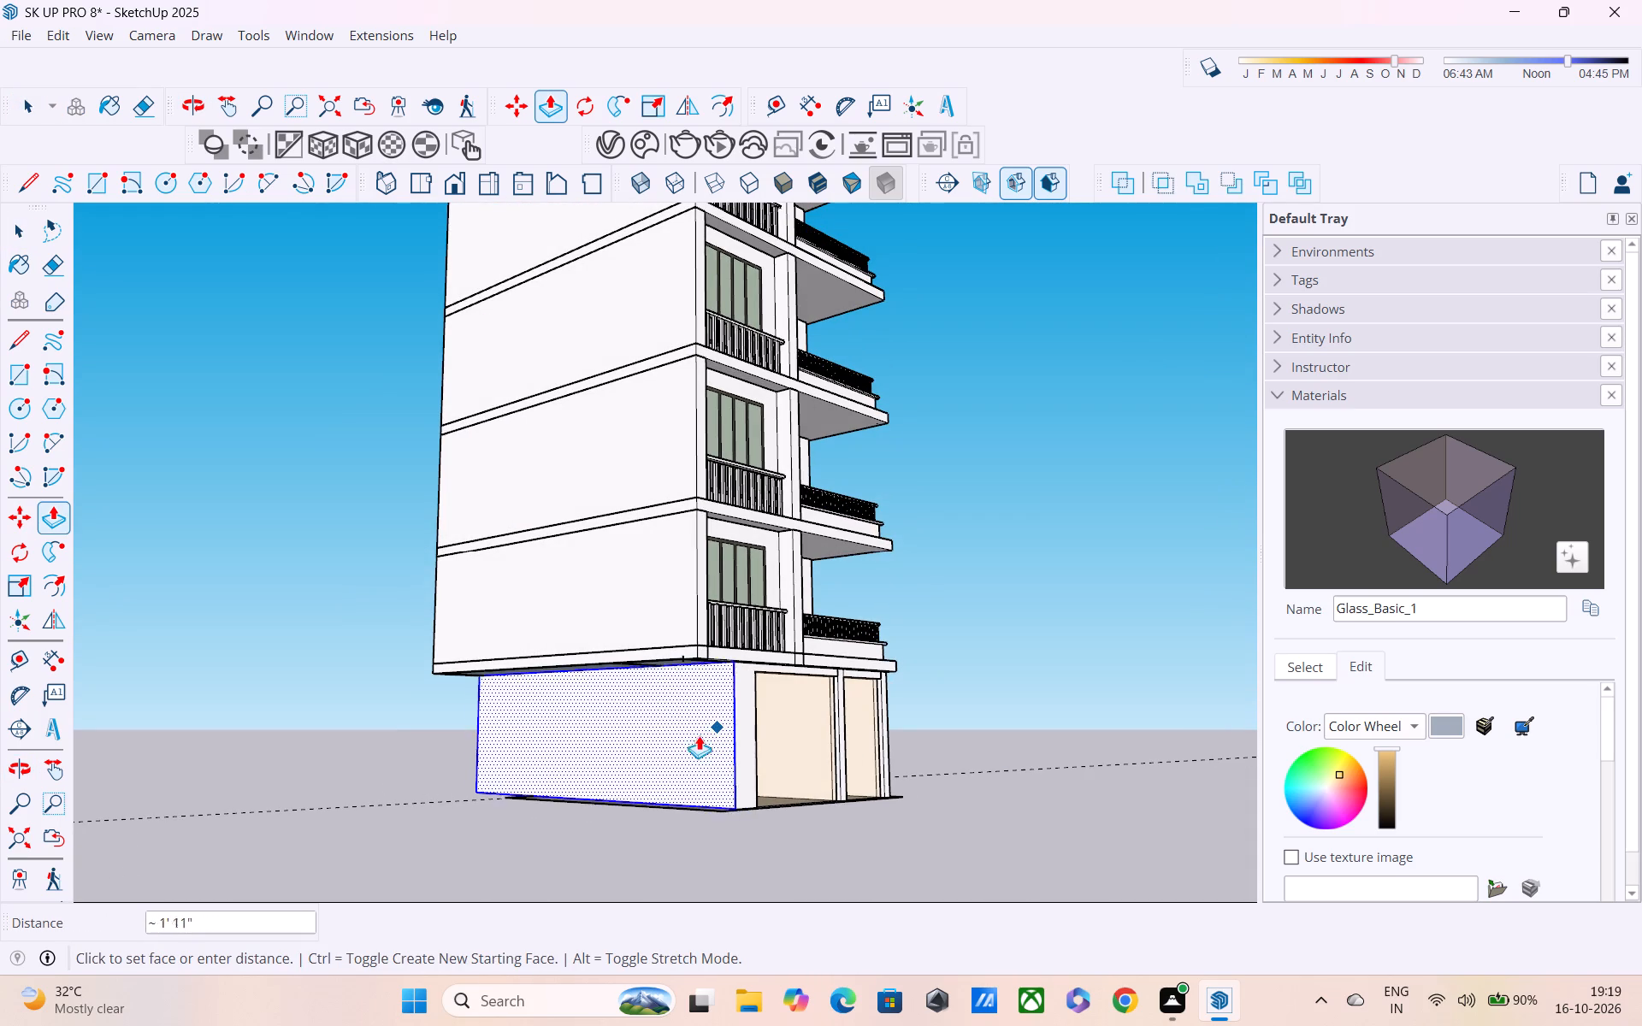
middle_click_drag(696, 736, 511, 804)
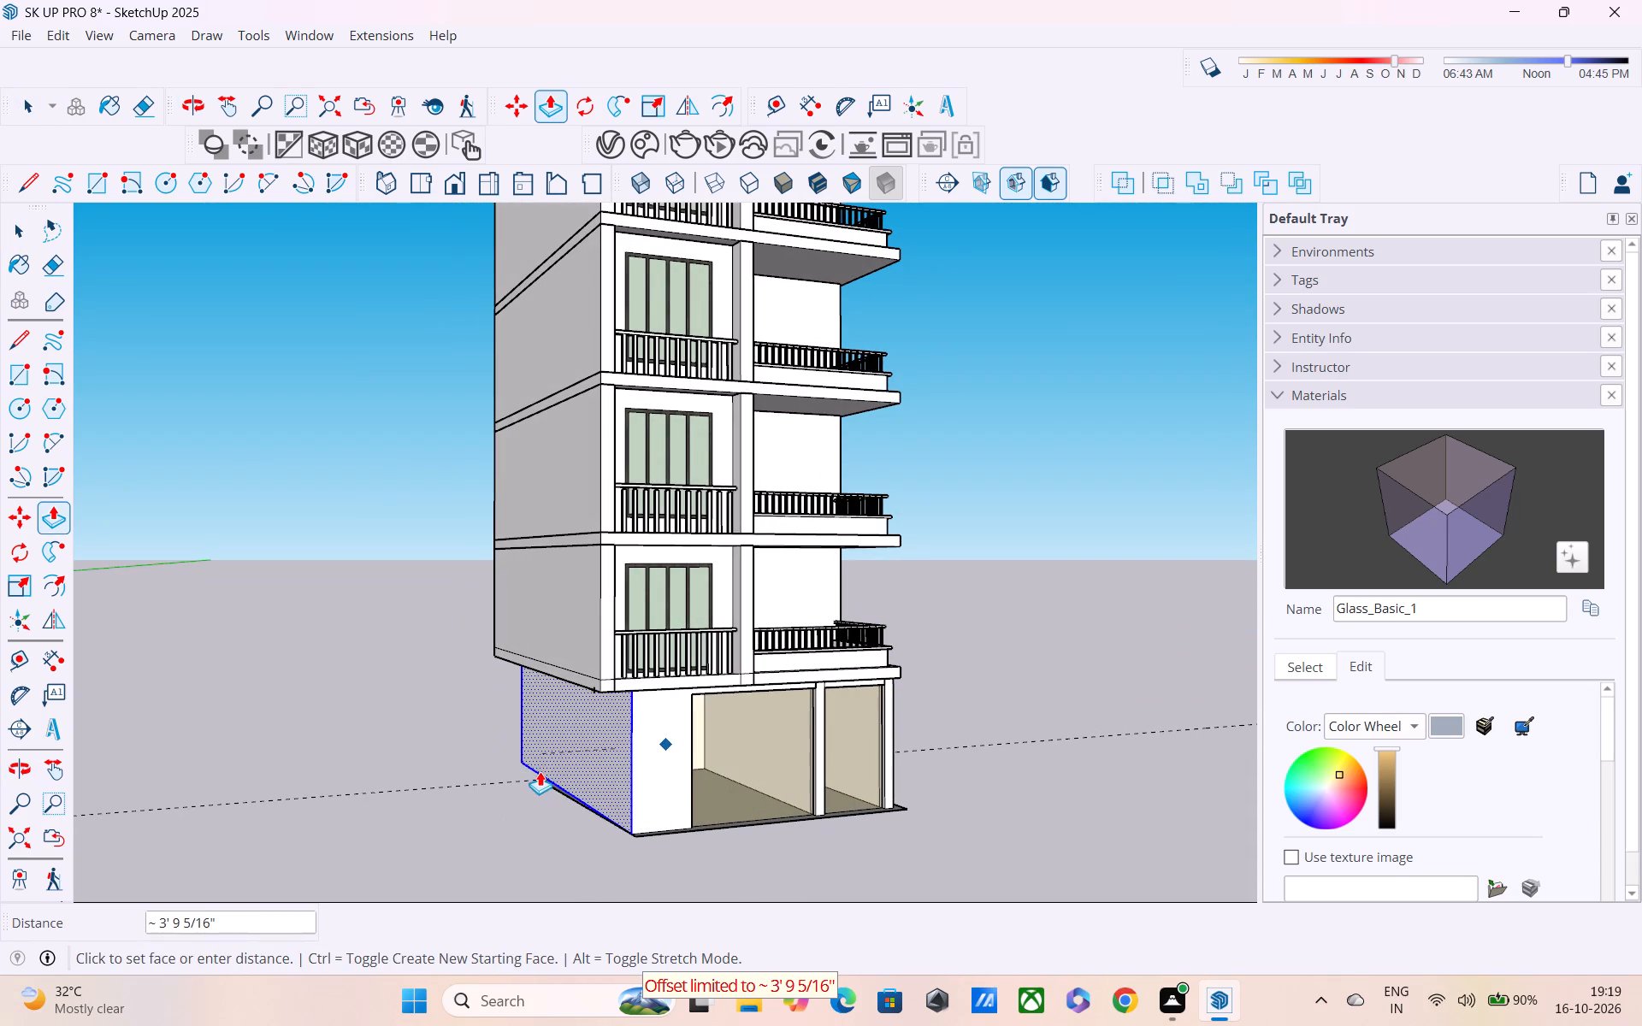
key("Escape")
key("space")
Pull the ground floor's side wall beside the larger opening outward about 3' 9 5/16" to the floor plate's edge.
key("p")
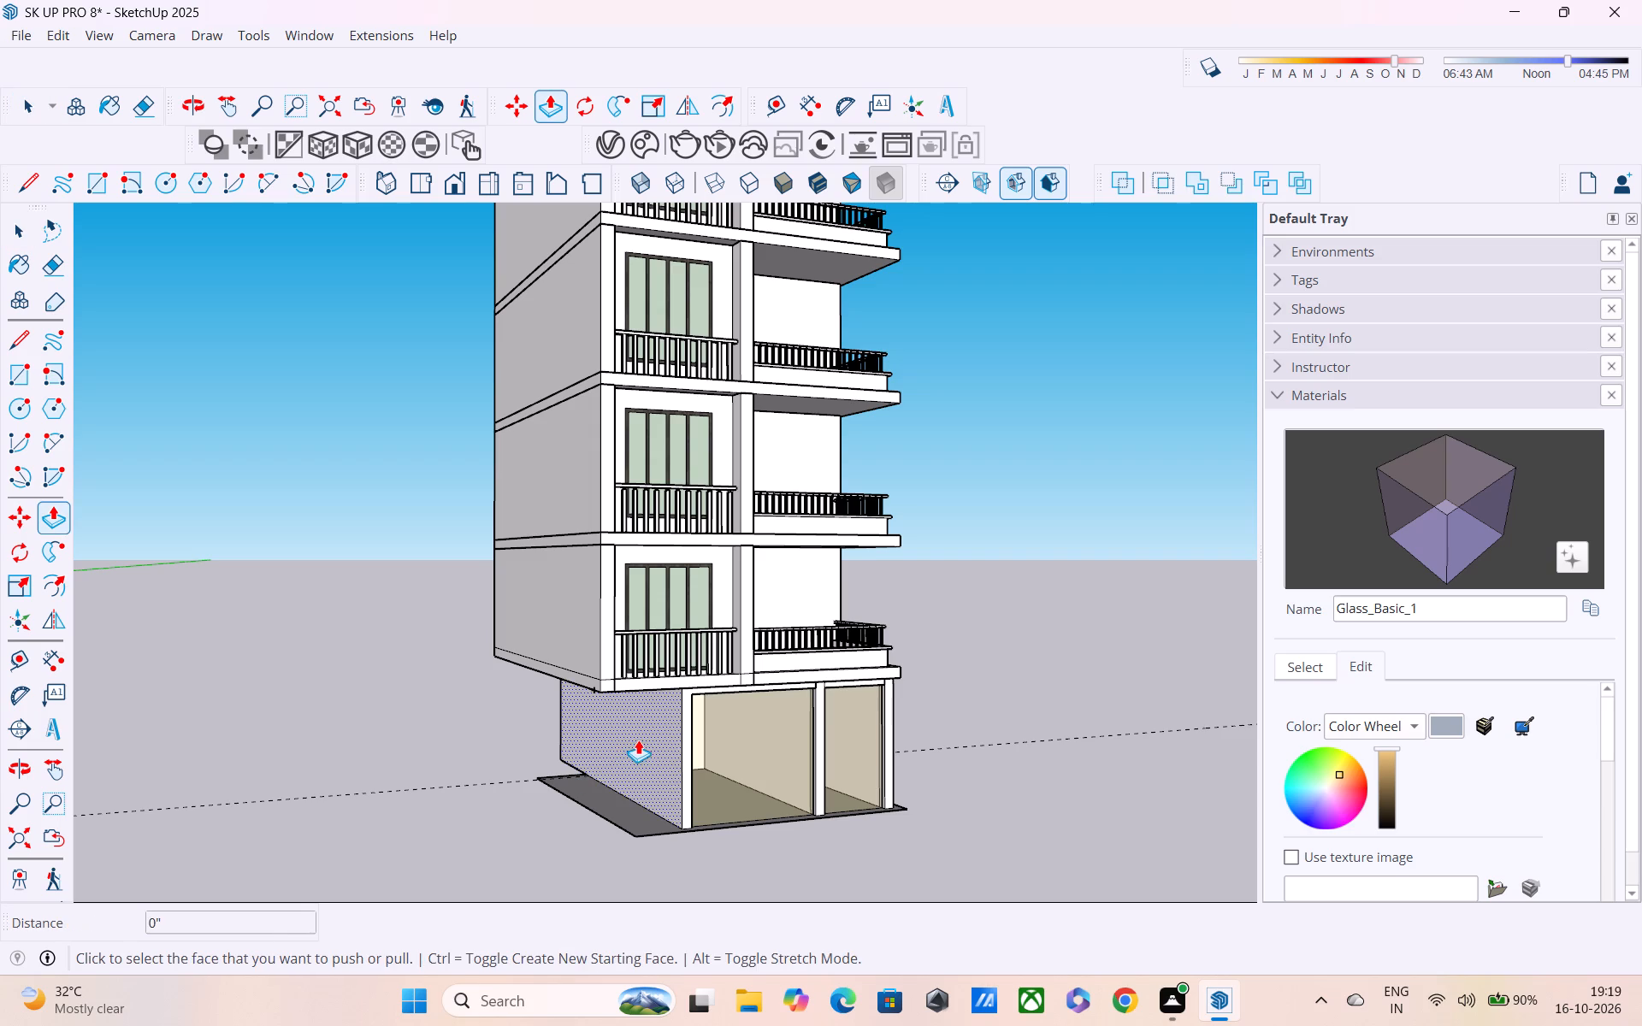
left_click(642, 740)
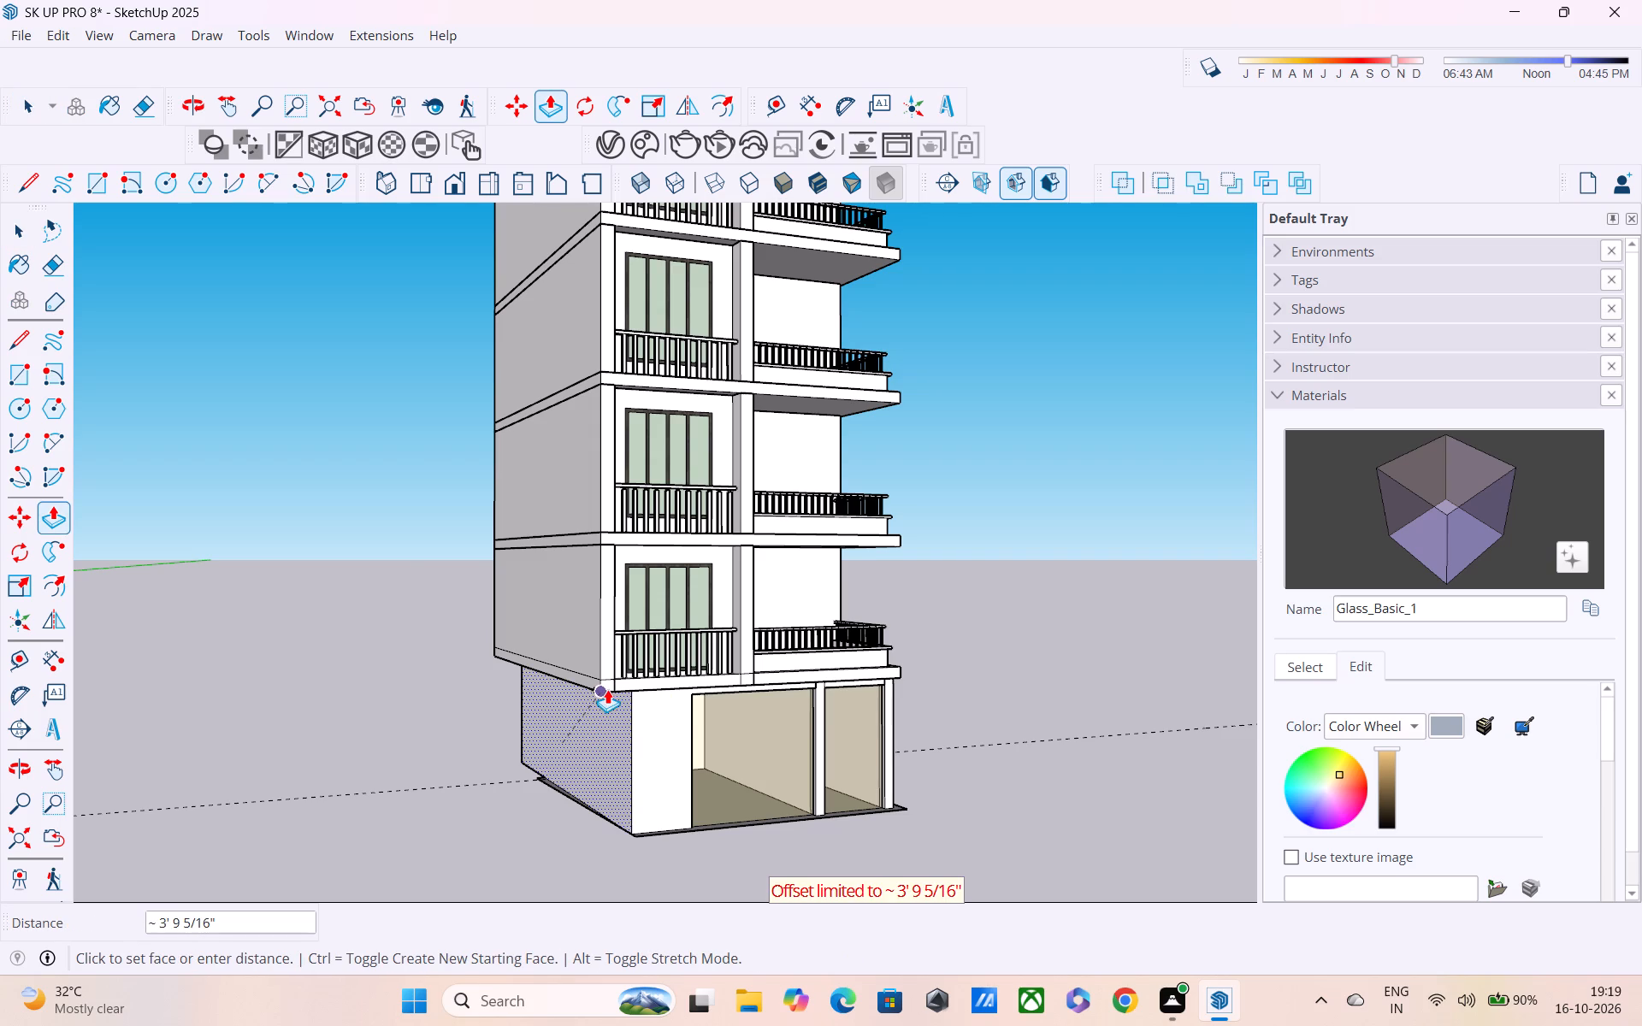
left_click(614, 687)
Push/Pull the tinted face filling the larger ground-floor opening by about 1 7/16".
middle_click_drag(659, 726, 406, 766)
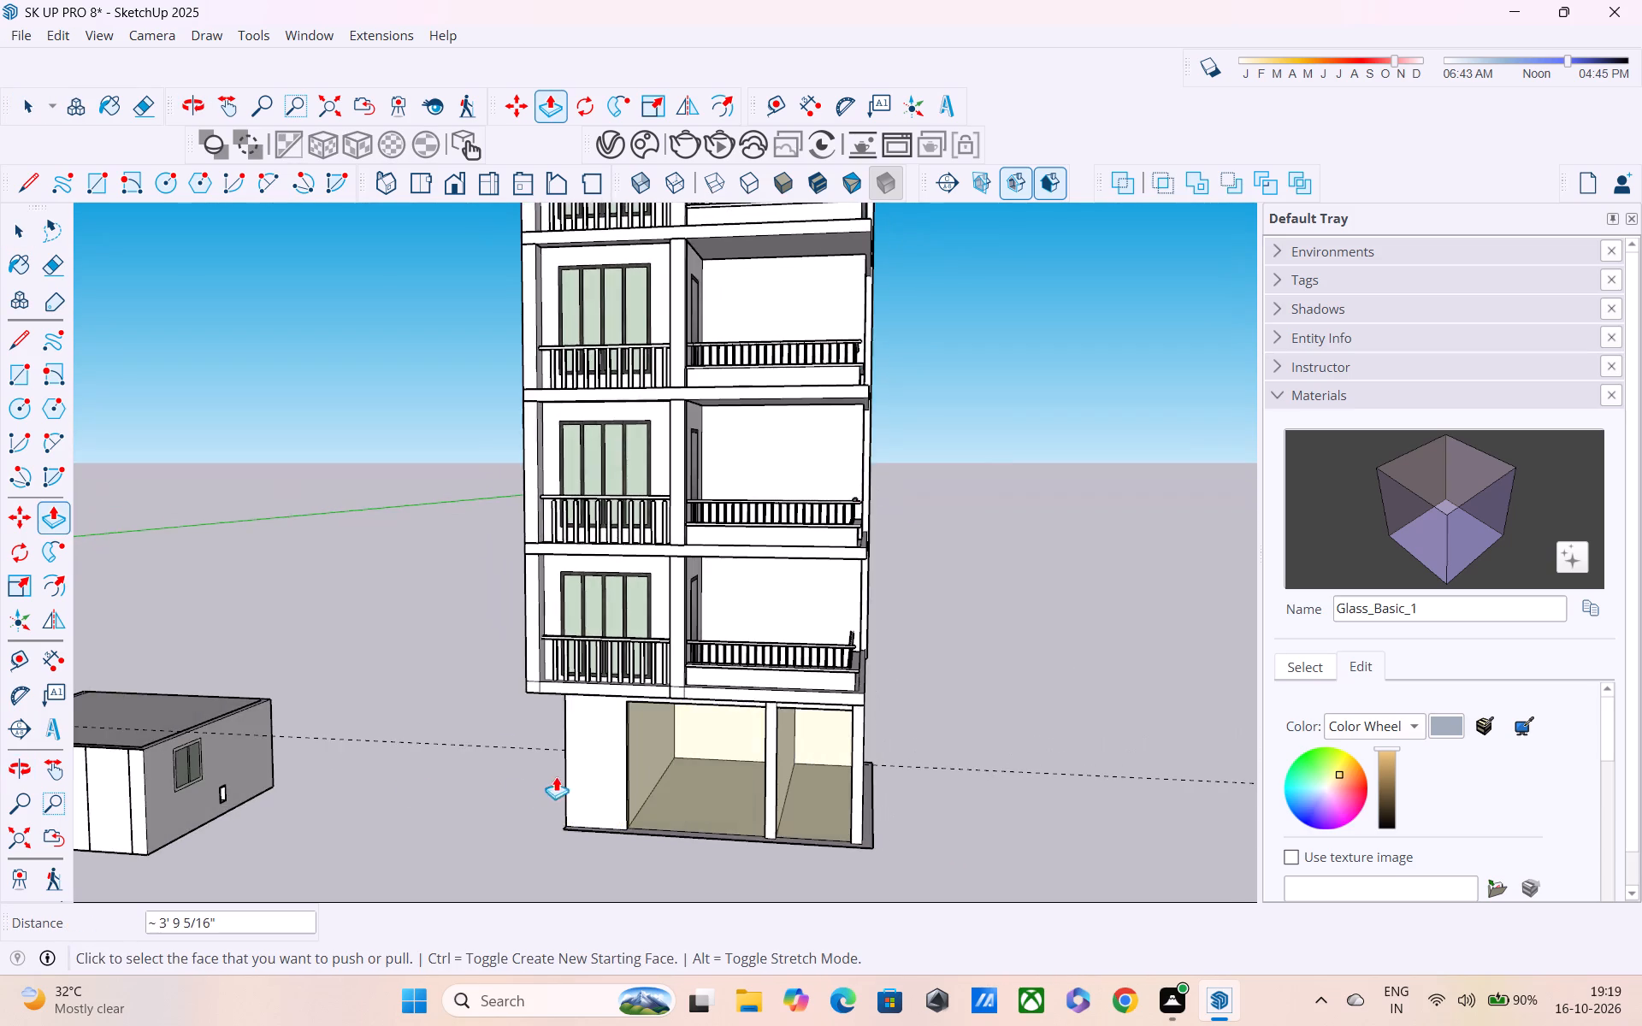
scroll(567, 766, "up", 4)
middle_click_drag(685, 718, 567, 699)
scroll(645, 739, "up", 10)
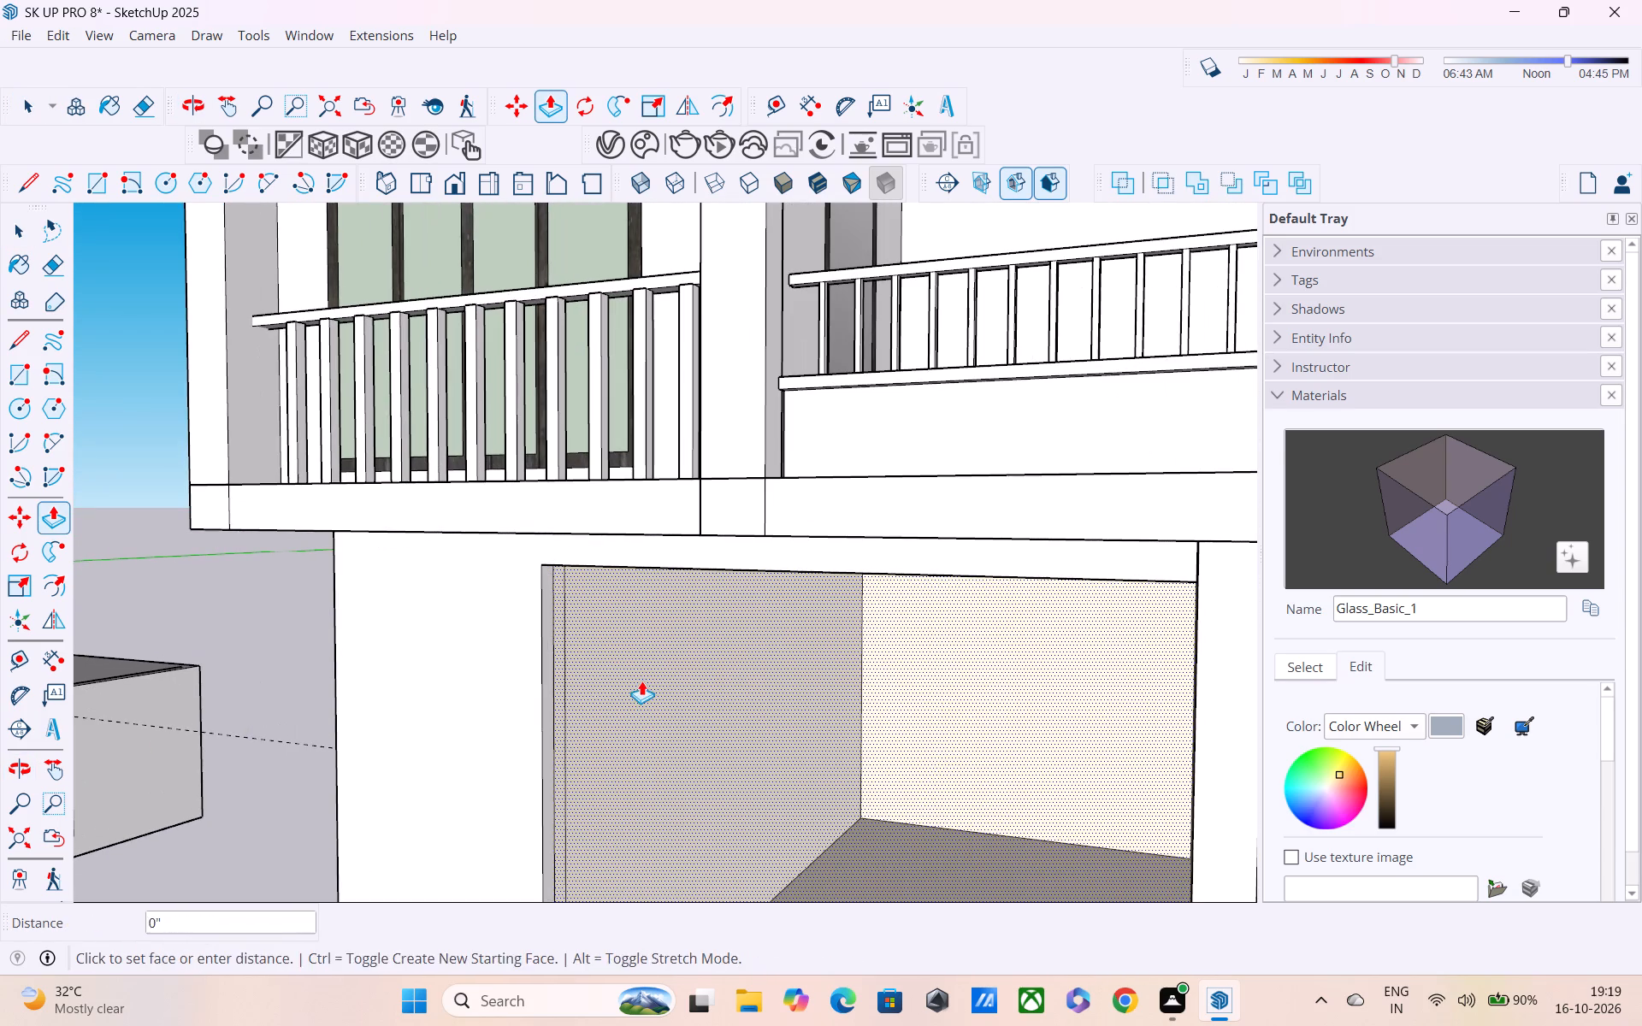
left_click(643, 681)
middle_click_drag(605, 675, 936, 581)
scroll(936, 588, "down", 2)
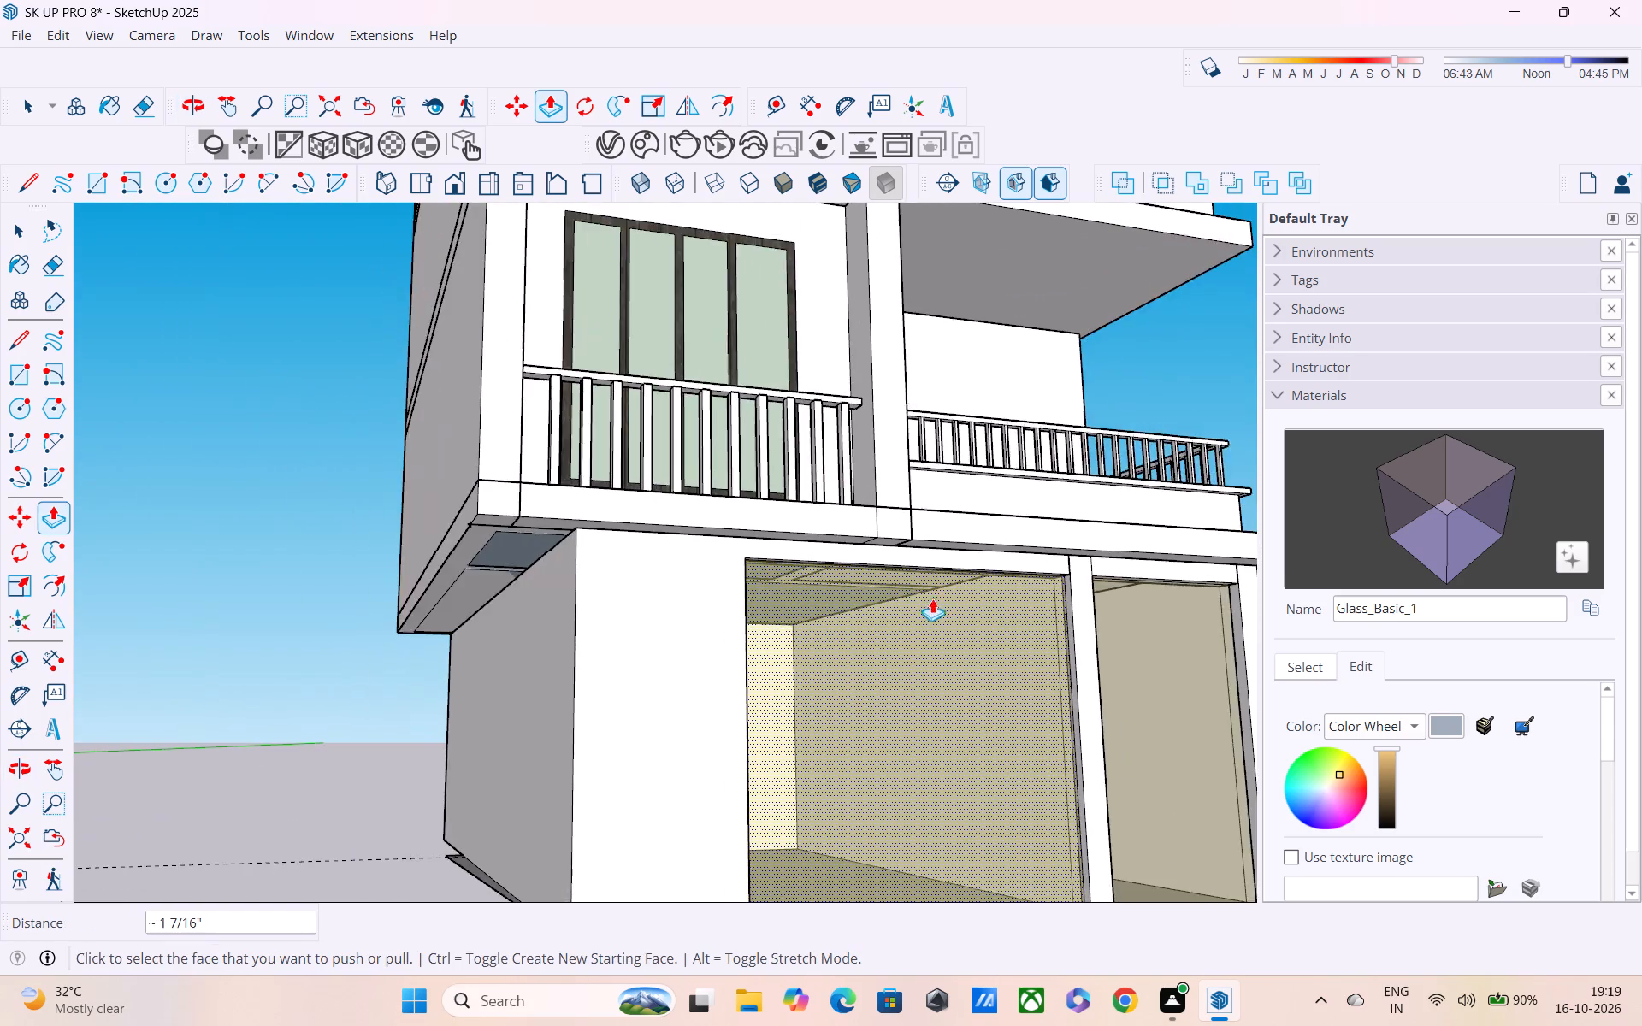
Scale the tinted face of the larger ground-floor opening by 1.37 along red towards the extended side wall.
scroll(932, 598, "down", 5)
middle_click_drag(859, 654, 670, 711)
scroll(664, 705, "down", 6)
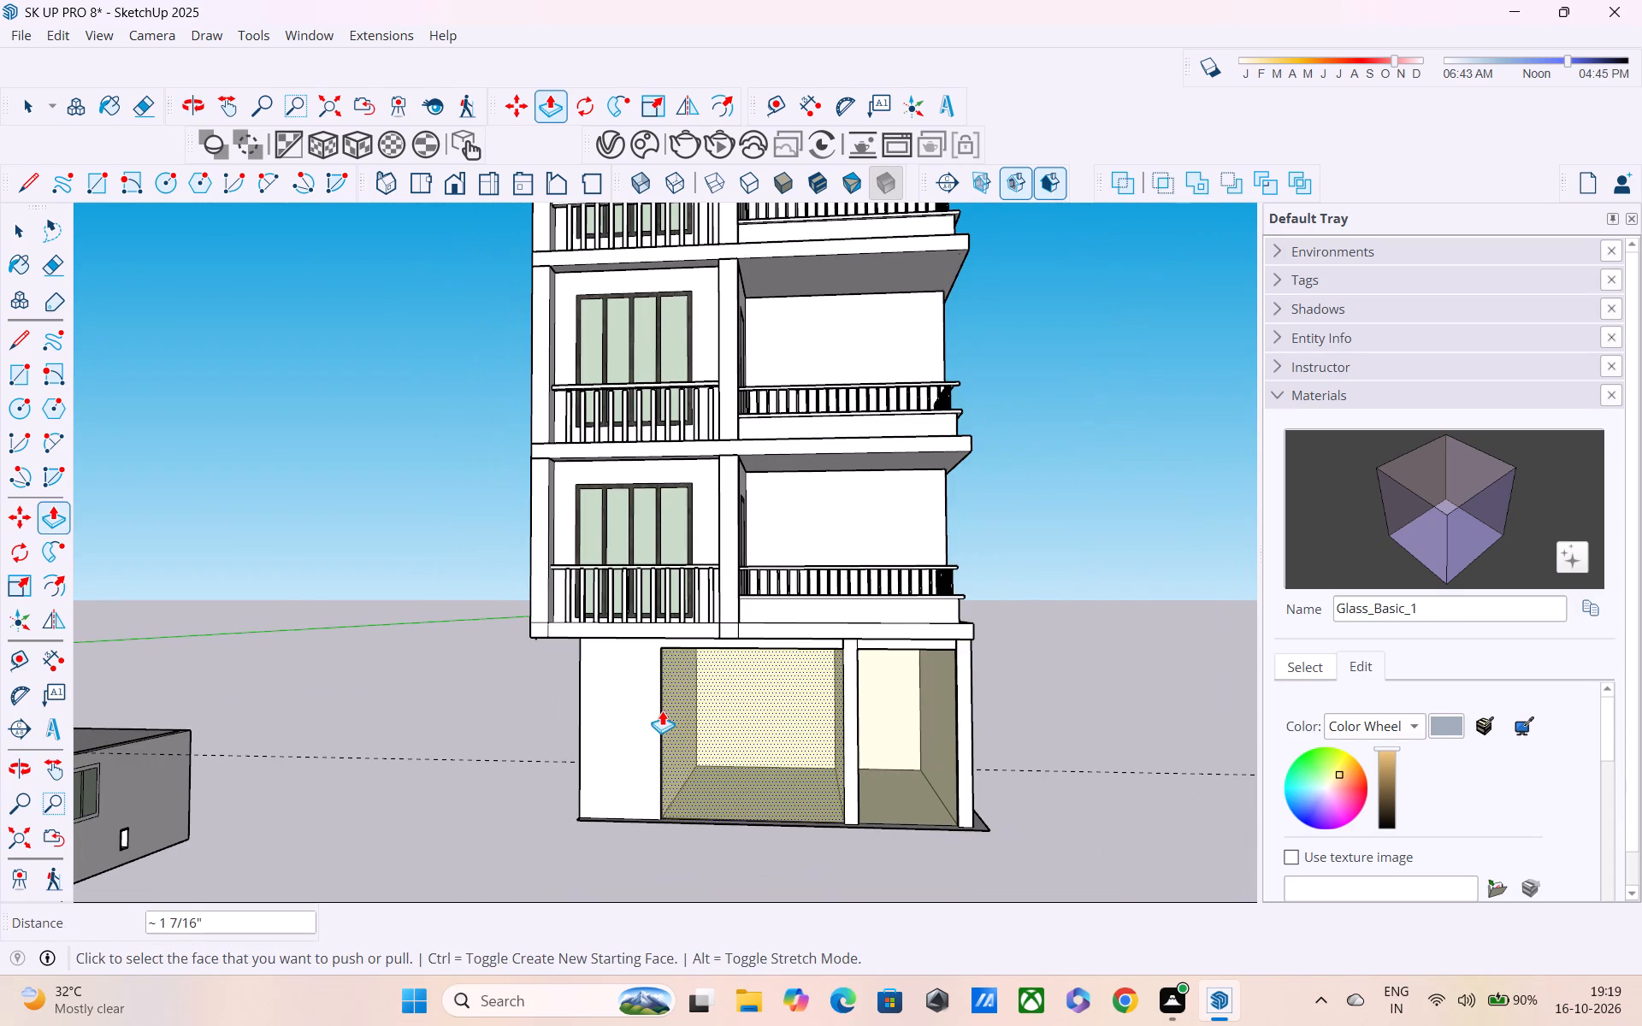
key("space")
left_click(723, 724)
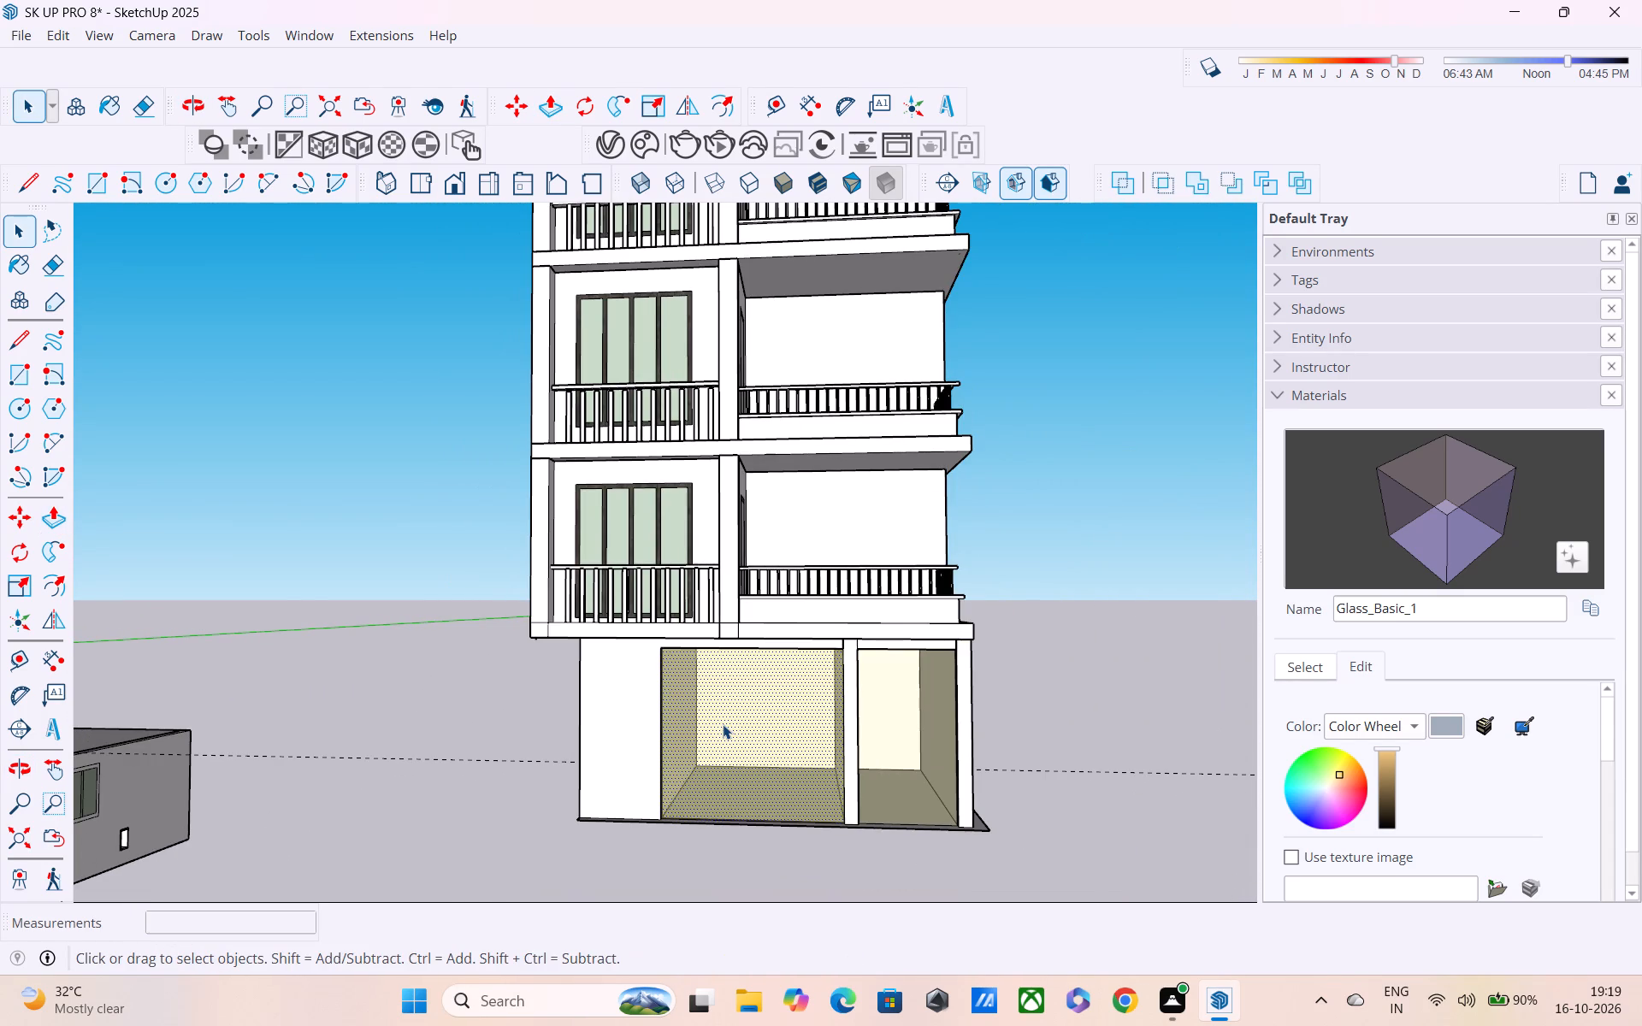
key("s")
left_click(666, 734)
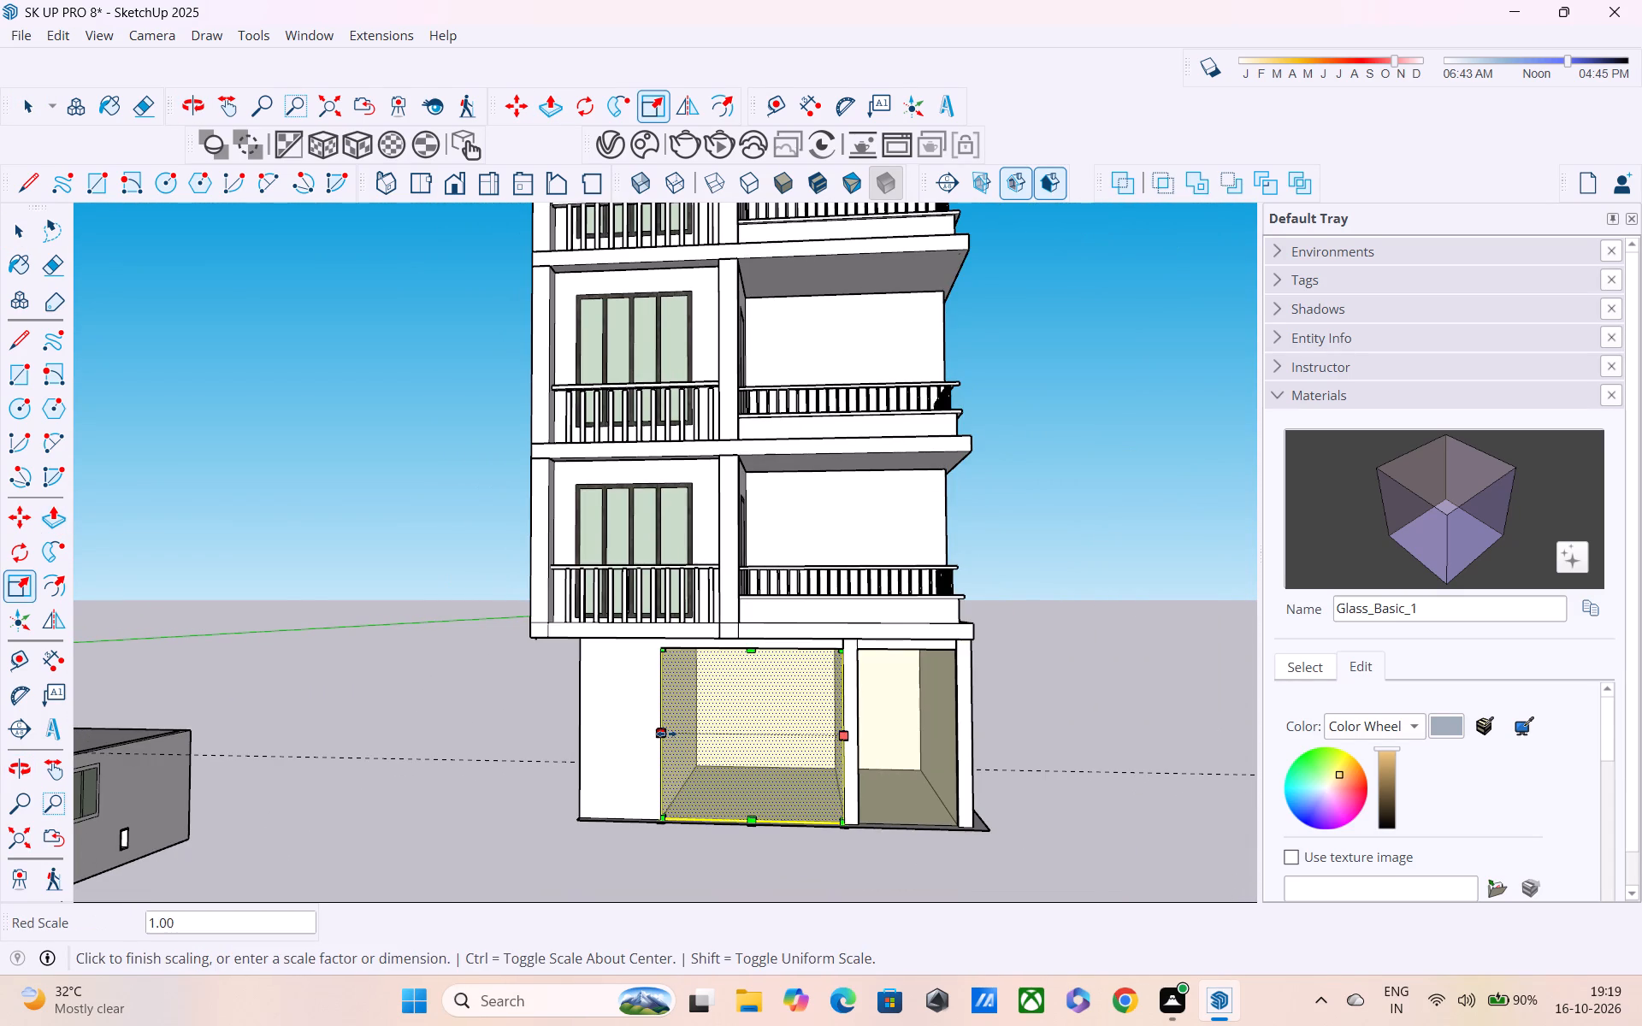
left_click(595, 720)
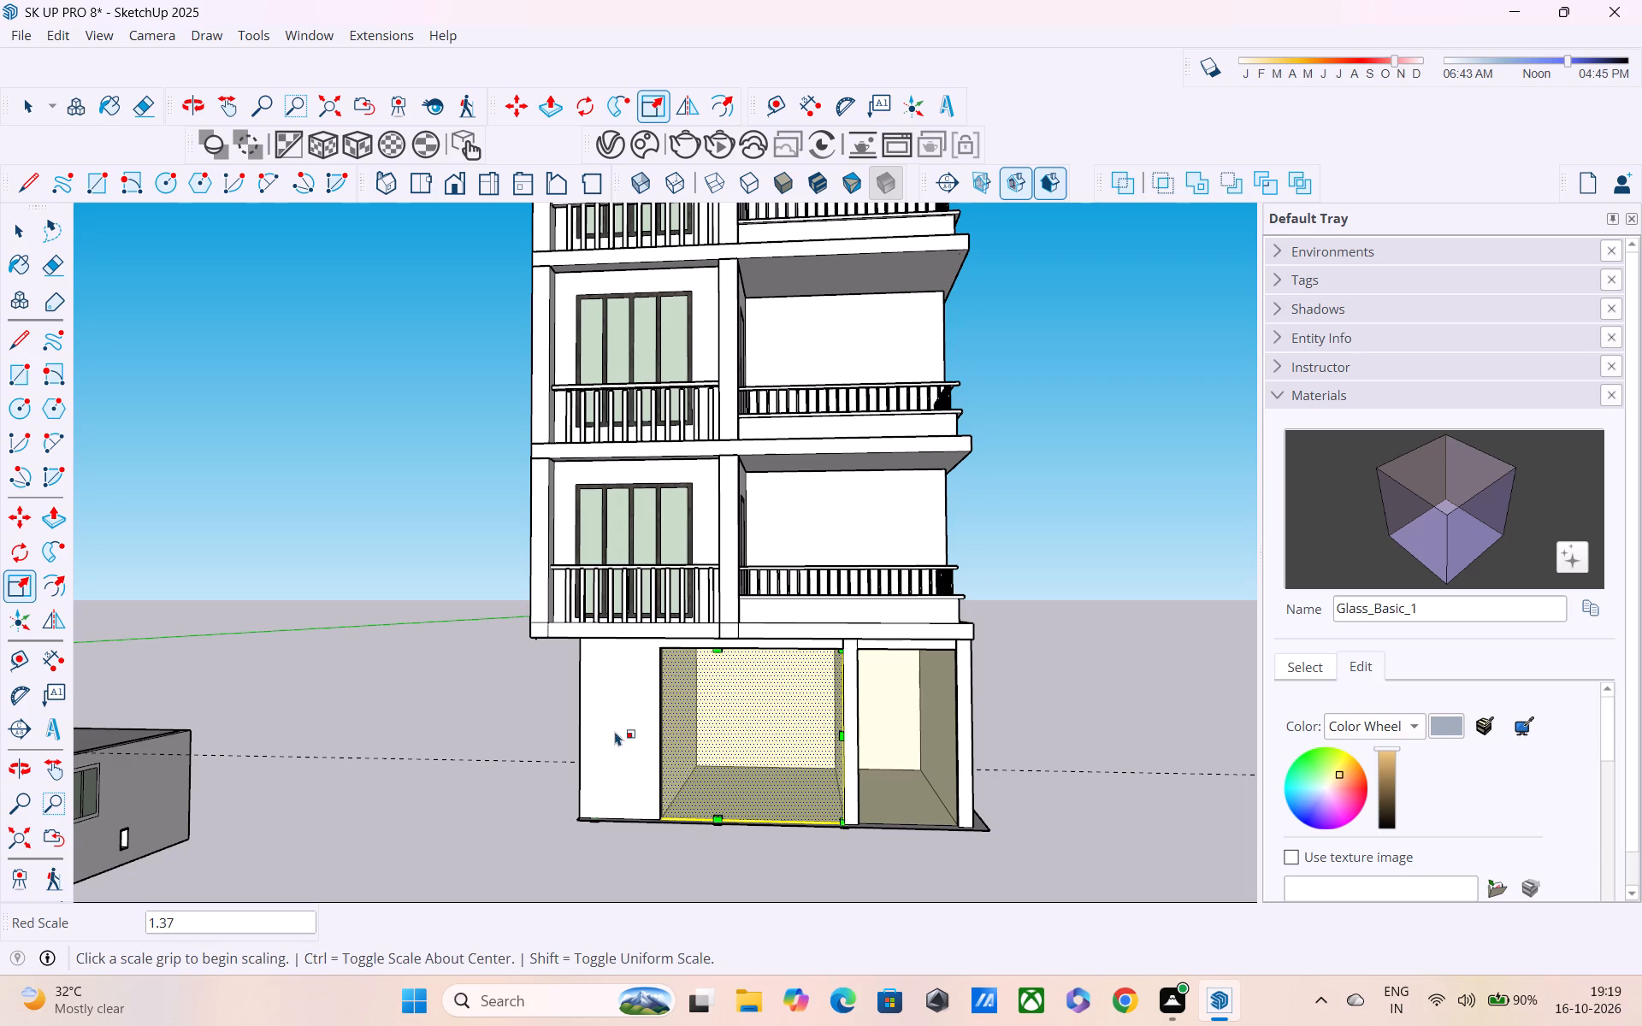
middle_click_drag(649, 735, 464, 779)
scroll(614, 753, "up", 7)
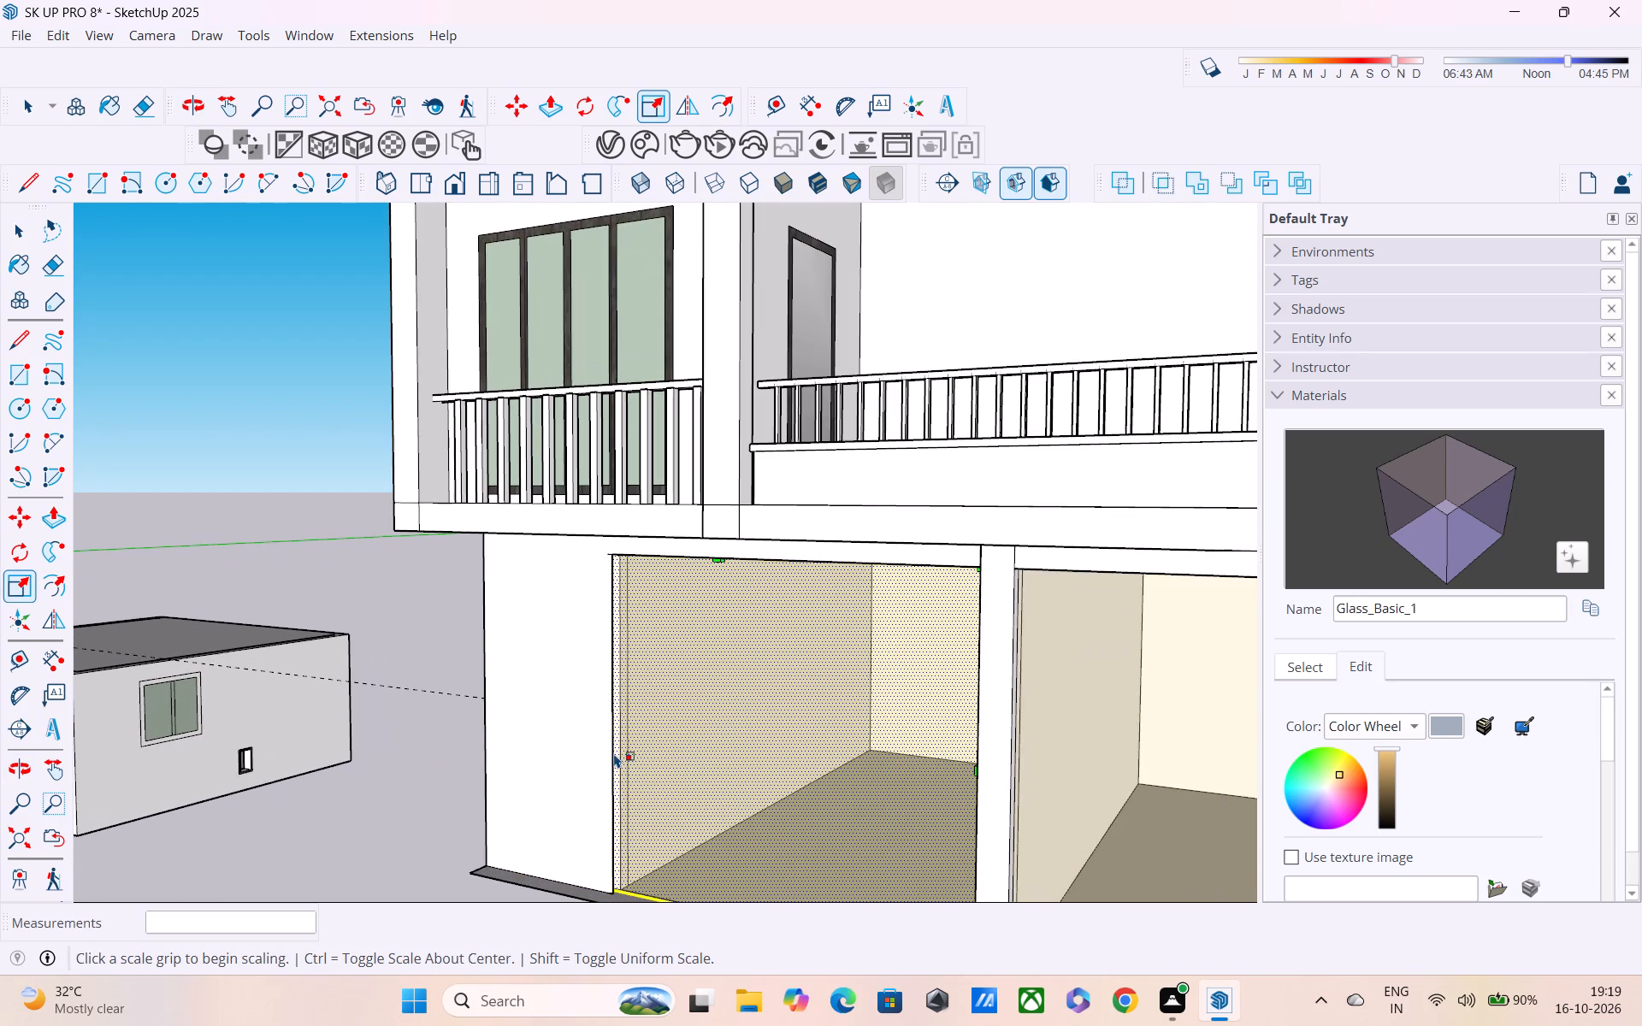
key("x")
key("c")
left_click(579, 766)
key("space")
Examine the widened front wall beside the larger ground-floor opening from several angles.
left_click(577, 766)
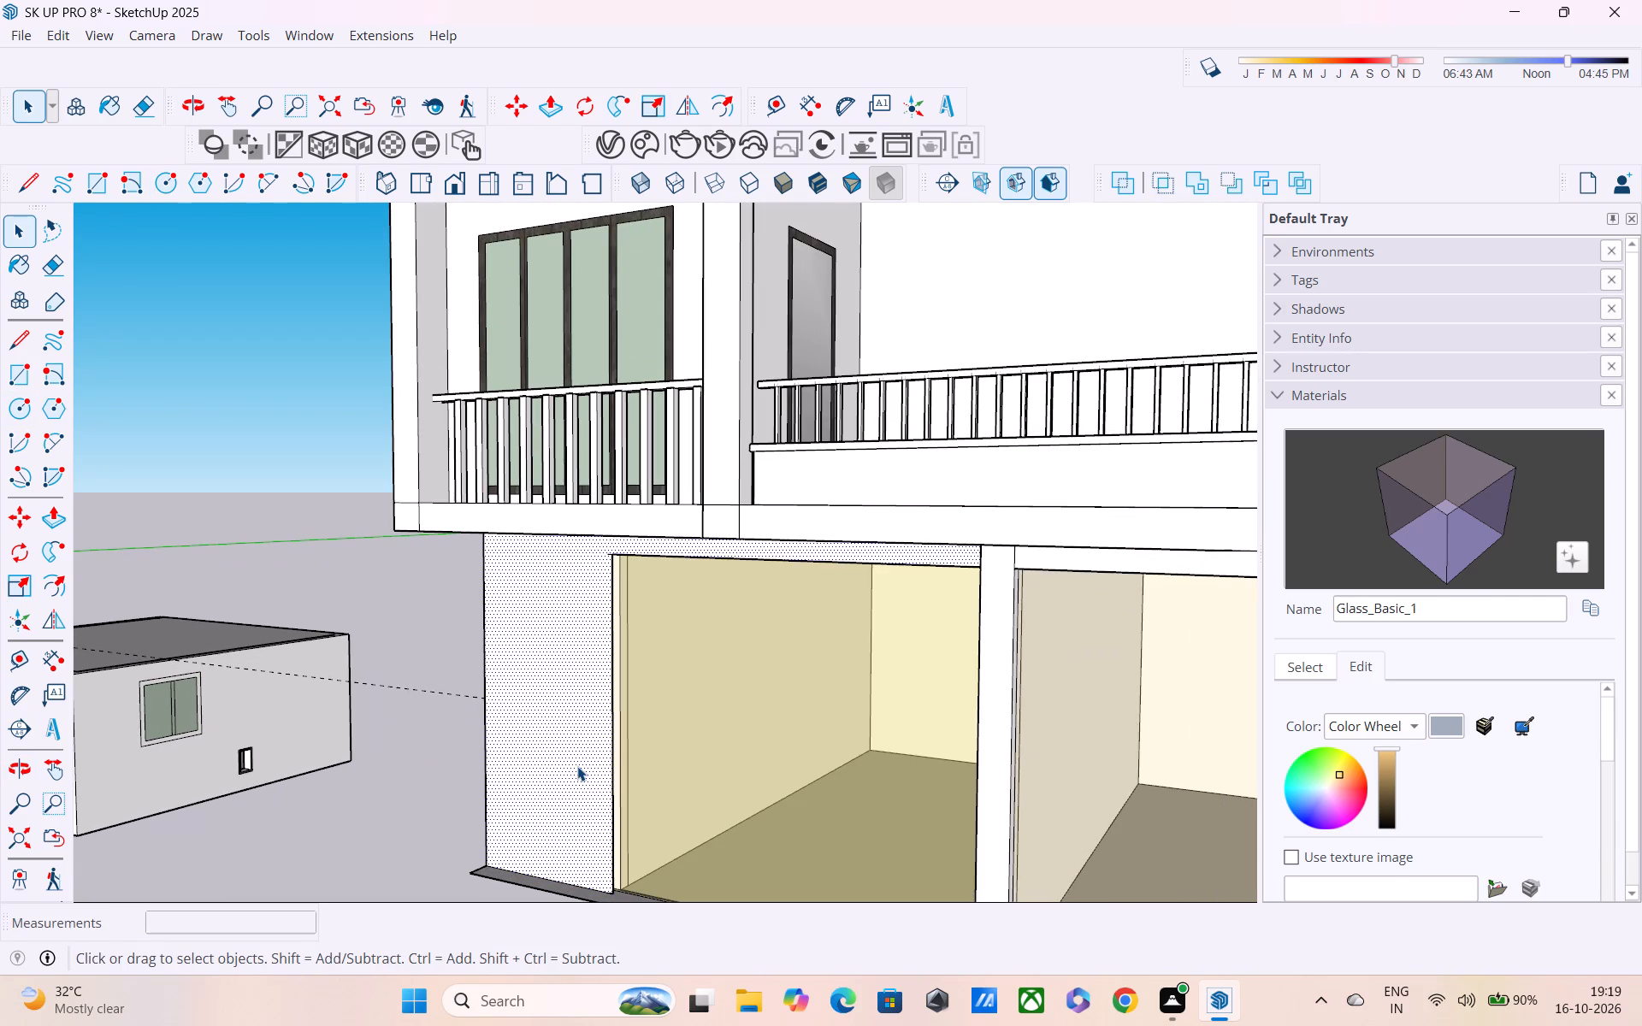
middle_click_drag(585, 766, 908, 684)
scroll(914, 680, "down", 10)
middle_click_drag(930, 687, 794, 758)
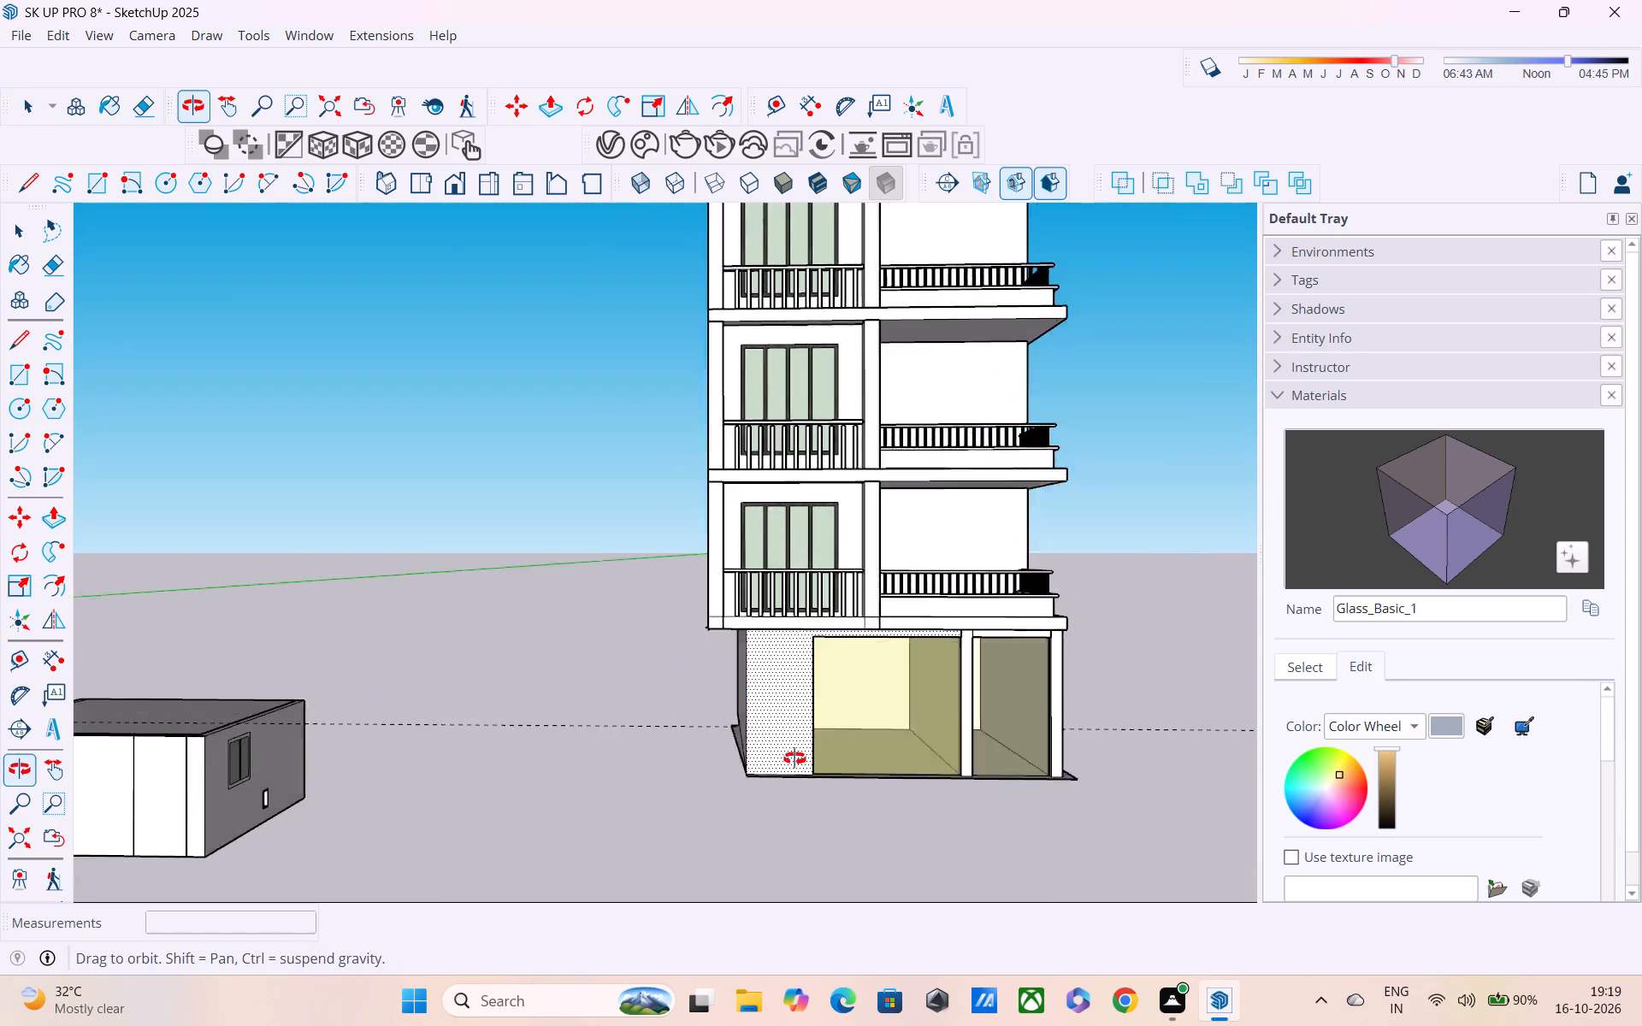
middle_click_drag(794, 758, 757, 770)
scroll(757, 770, "up", 1)
key("space")
left_click(647, 748)
scroll(656, 753, "down", 2)
scroll(656, 753, "up", 1)
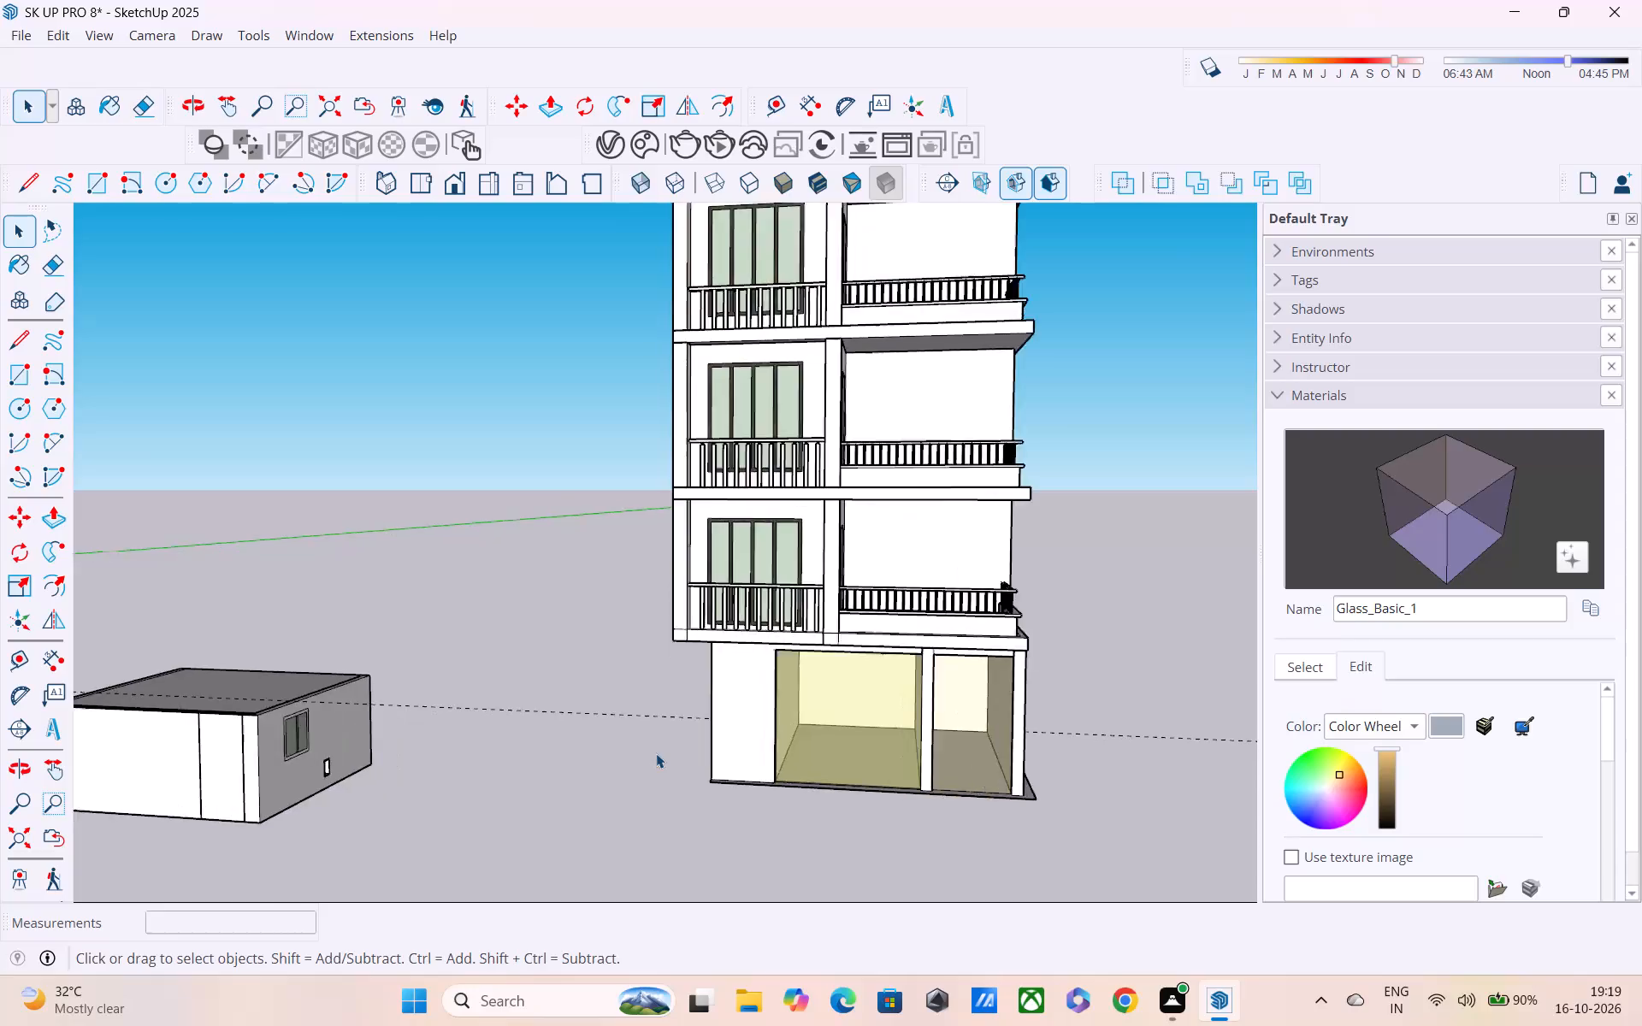
Turn on the display of hidden back edges to see through the building.
scroll(656, 753, "down", 3)
middle_click_drag(664, 762, 706, 773)
scroll(716, 761, "up", 3)
key("k")
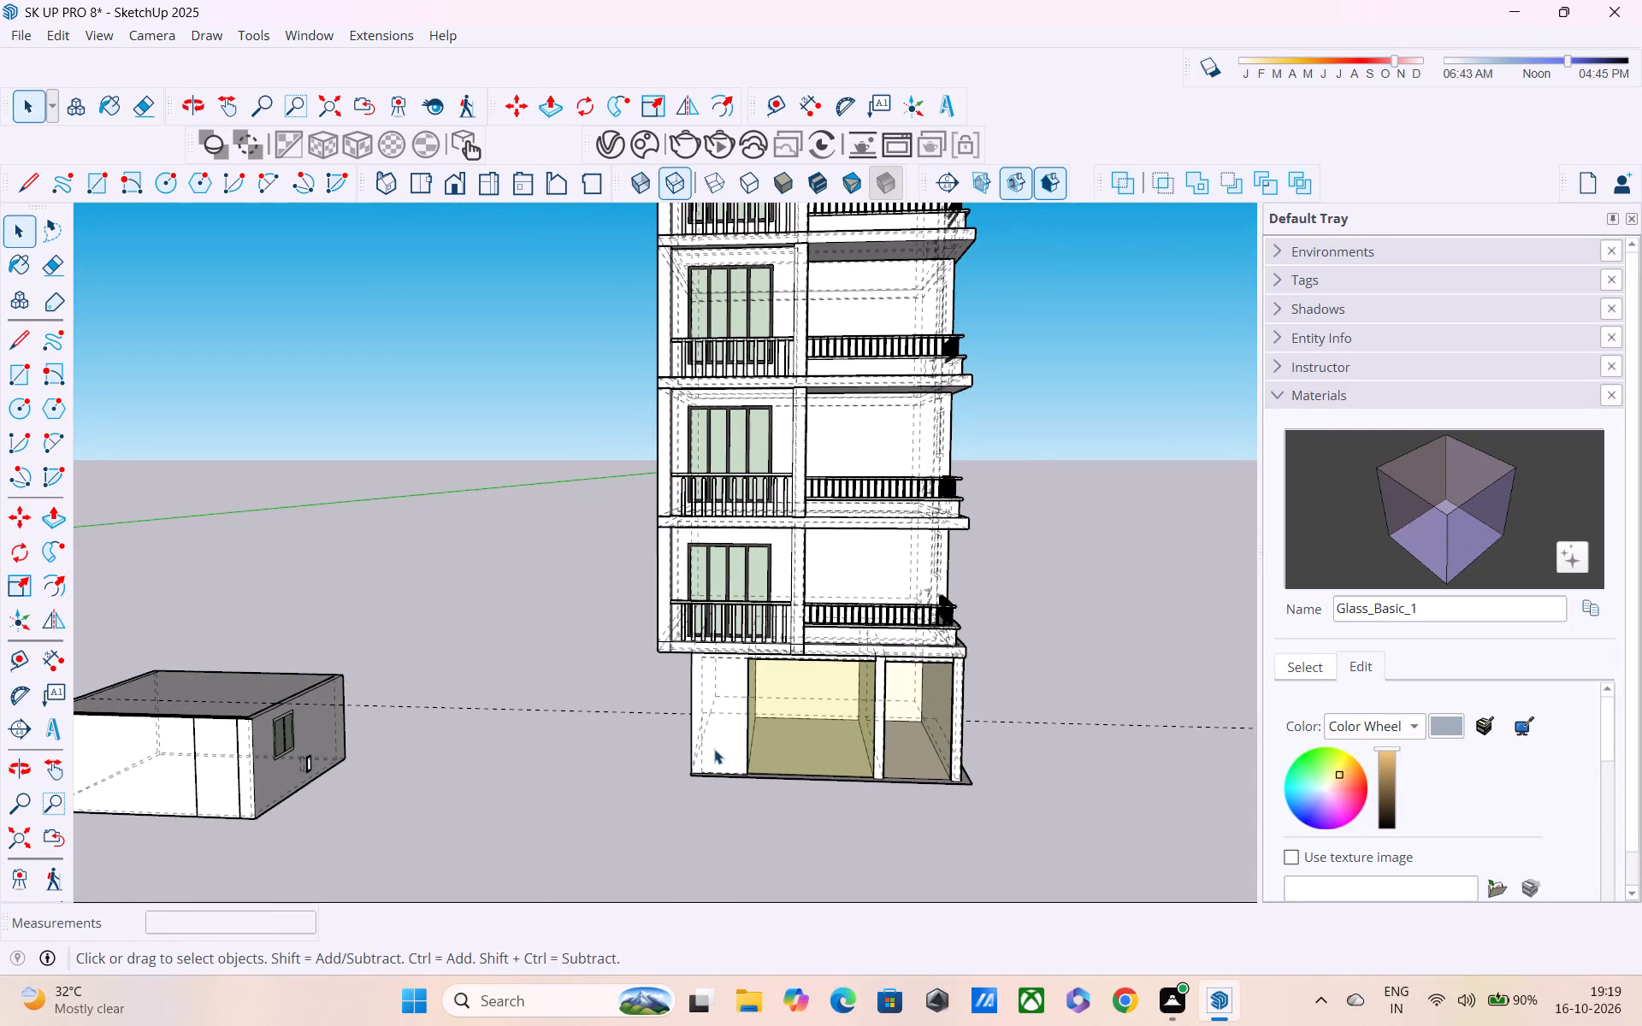
Draw a vertical line about 9' 10 5/8" high on the ground-floor front wall, near its outer edge, from base edge to slab underside.
key("l")
key("k")
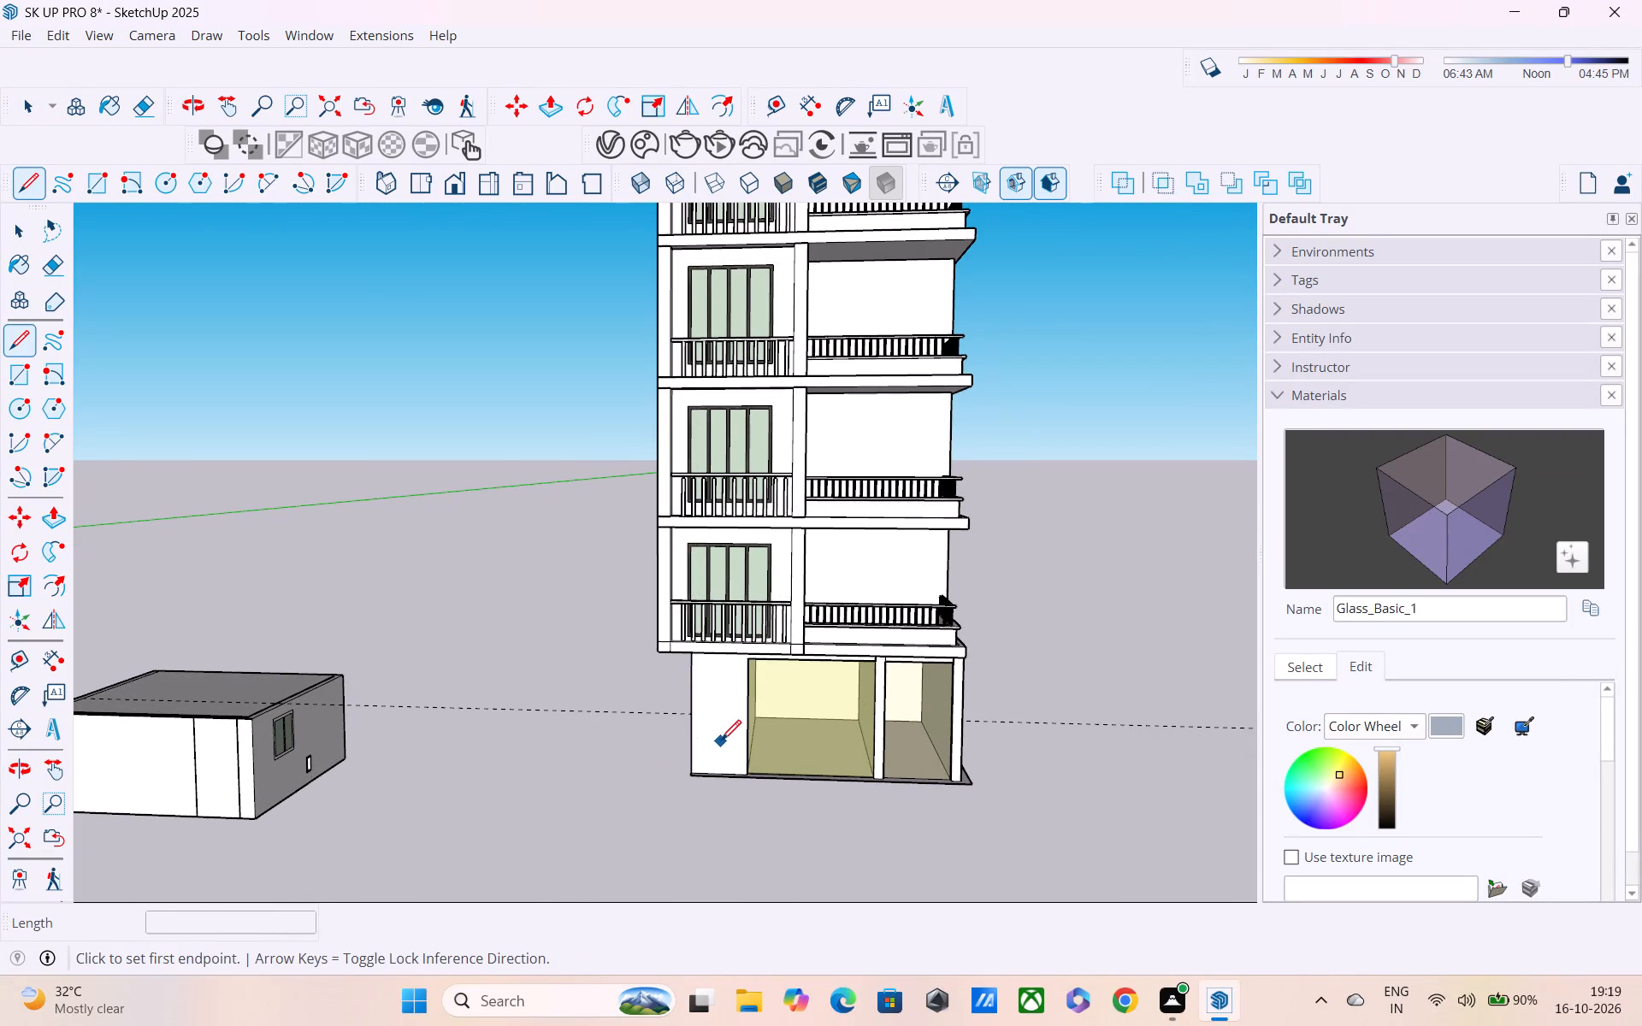
left_click(711, 780)
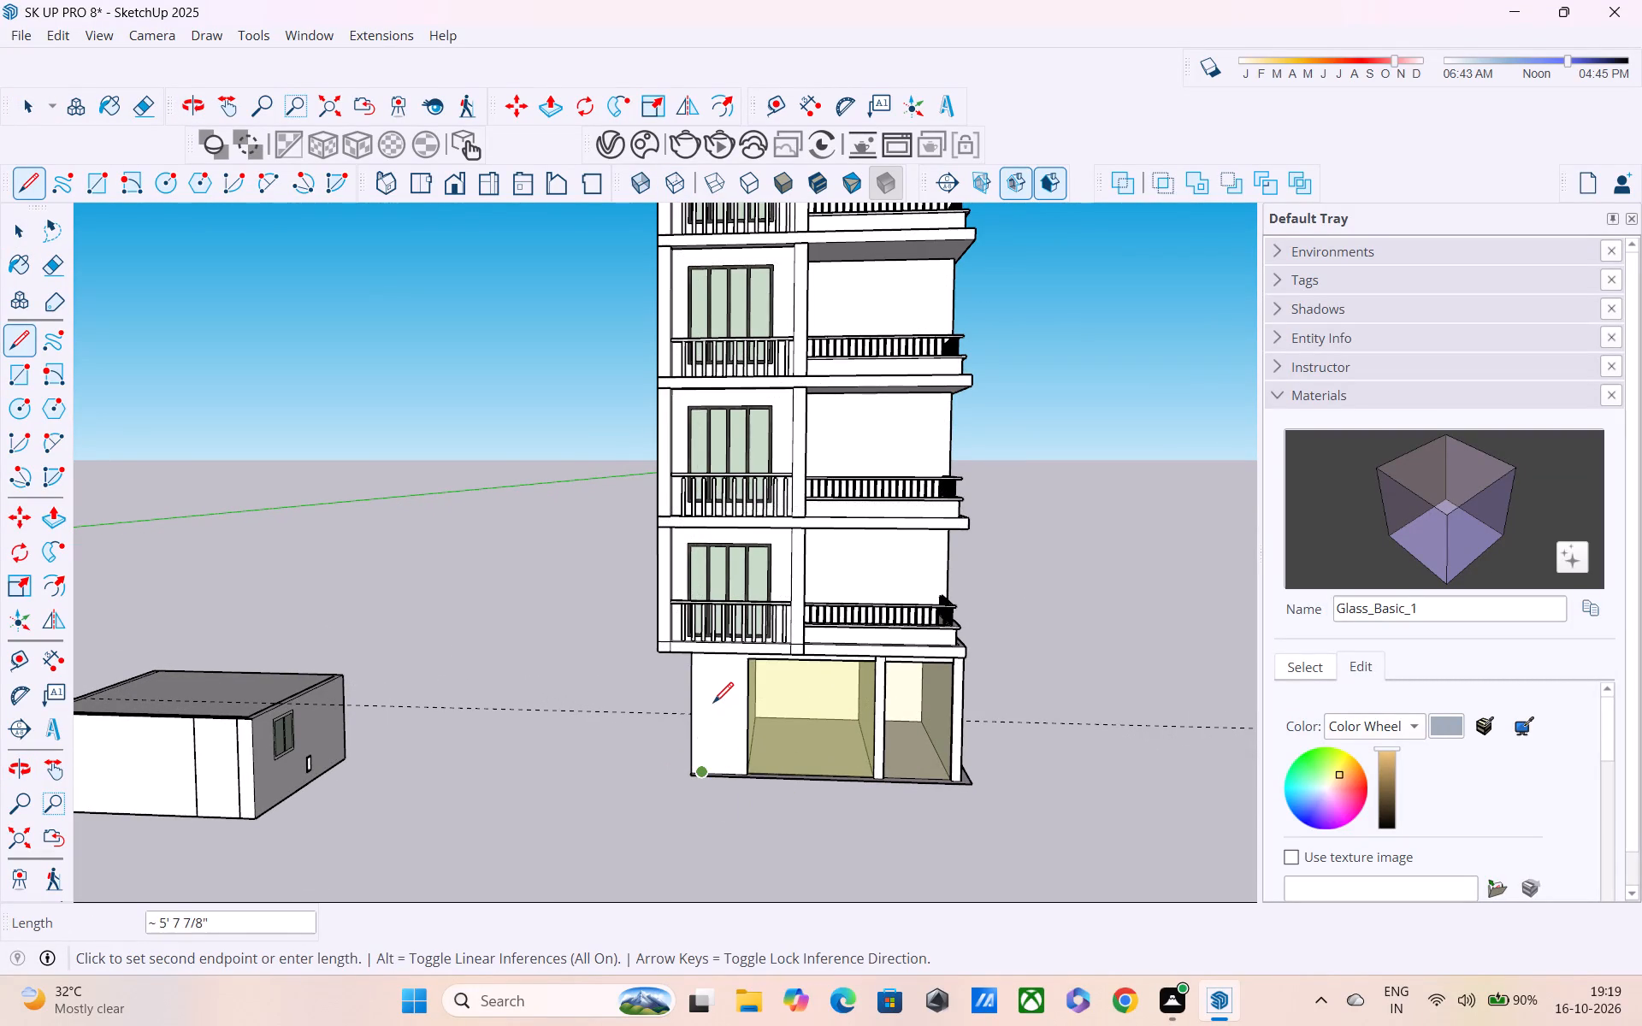
middle_click_drag(713, 703, 731, 753)
scroll(729, 750, "up", 17)
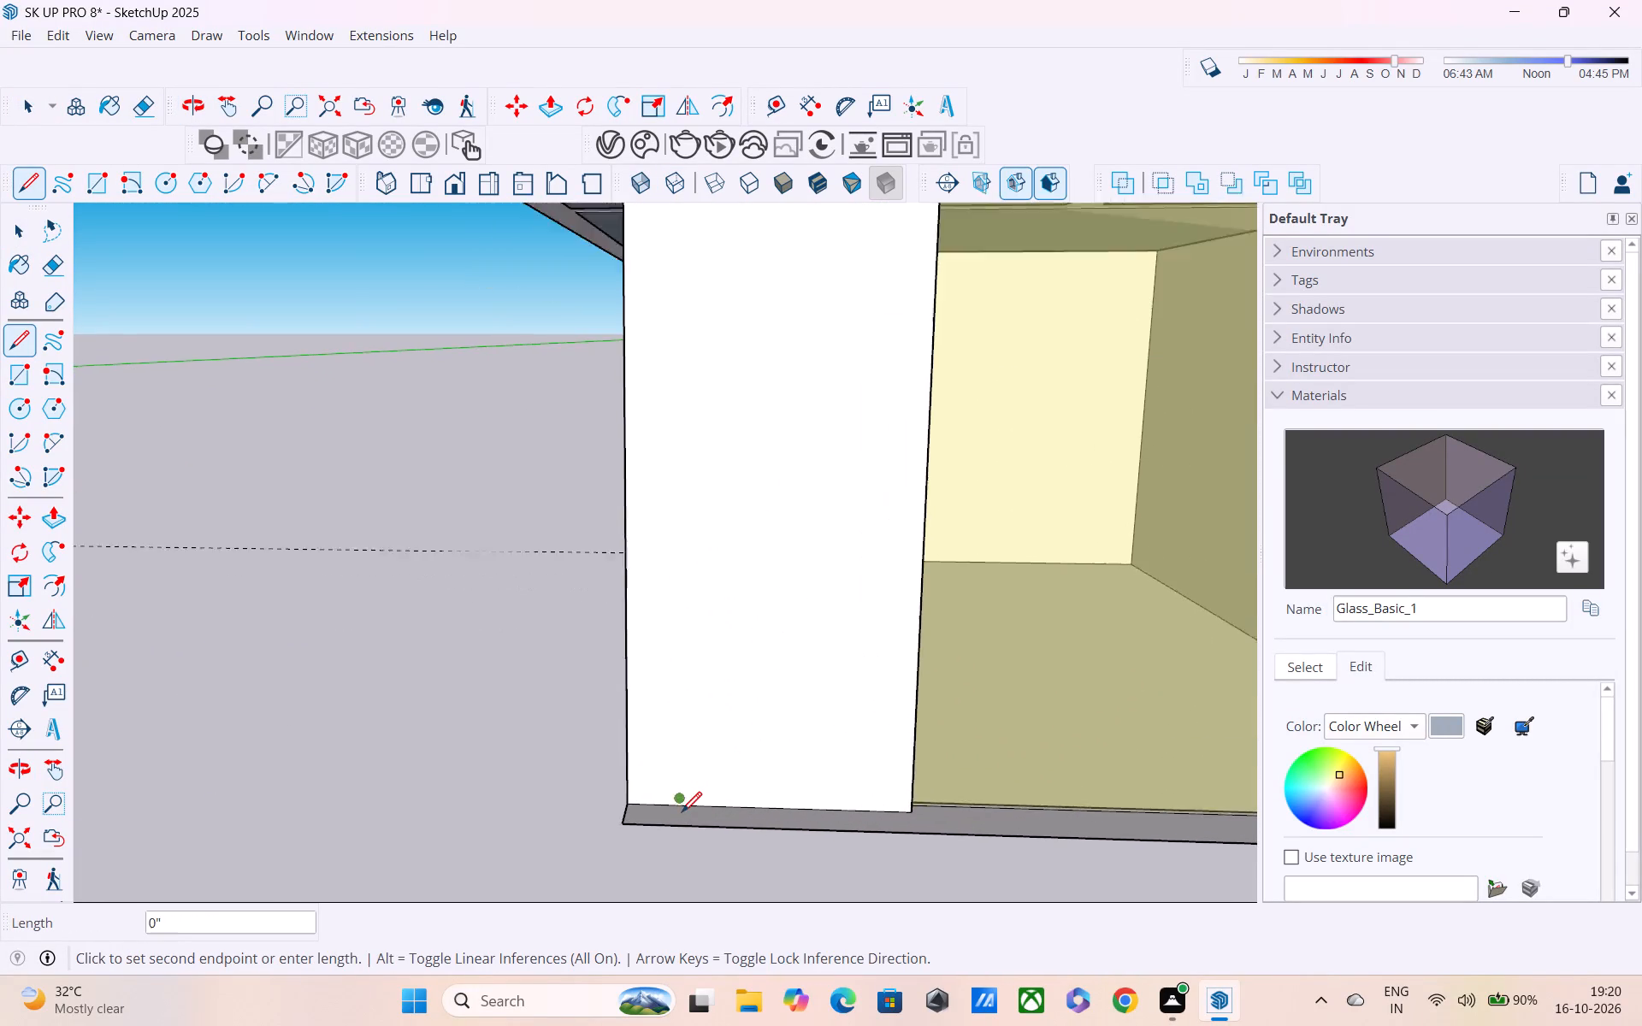
scroll(682, 814, "up", 1)
left_click(679, 806)
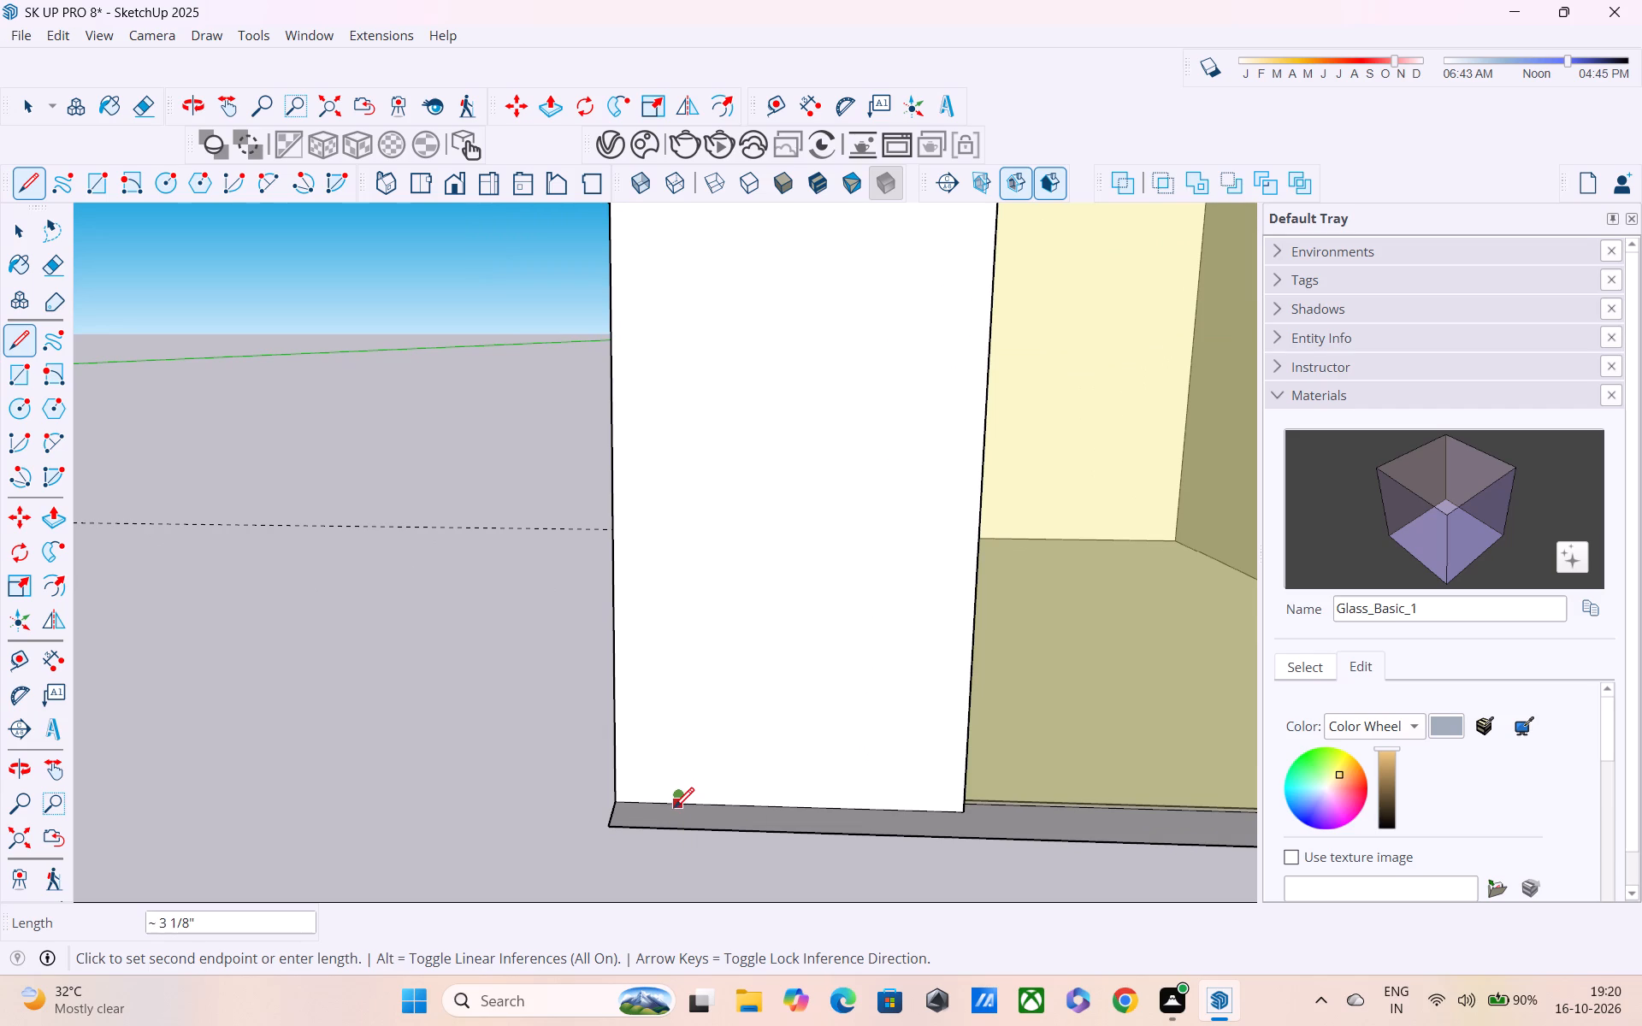
key("Escape")
scroll(673, 799, "up", 5)
left_click(678, 809)
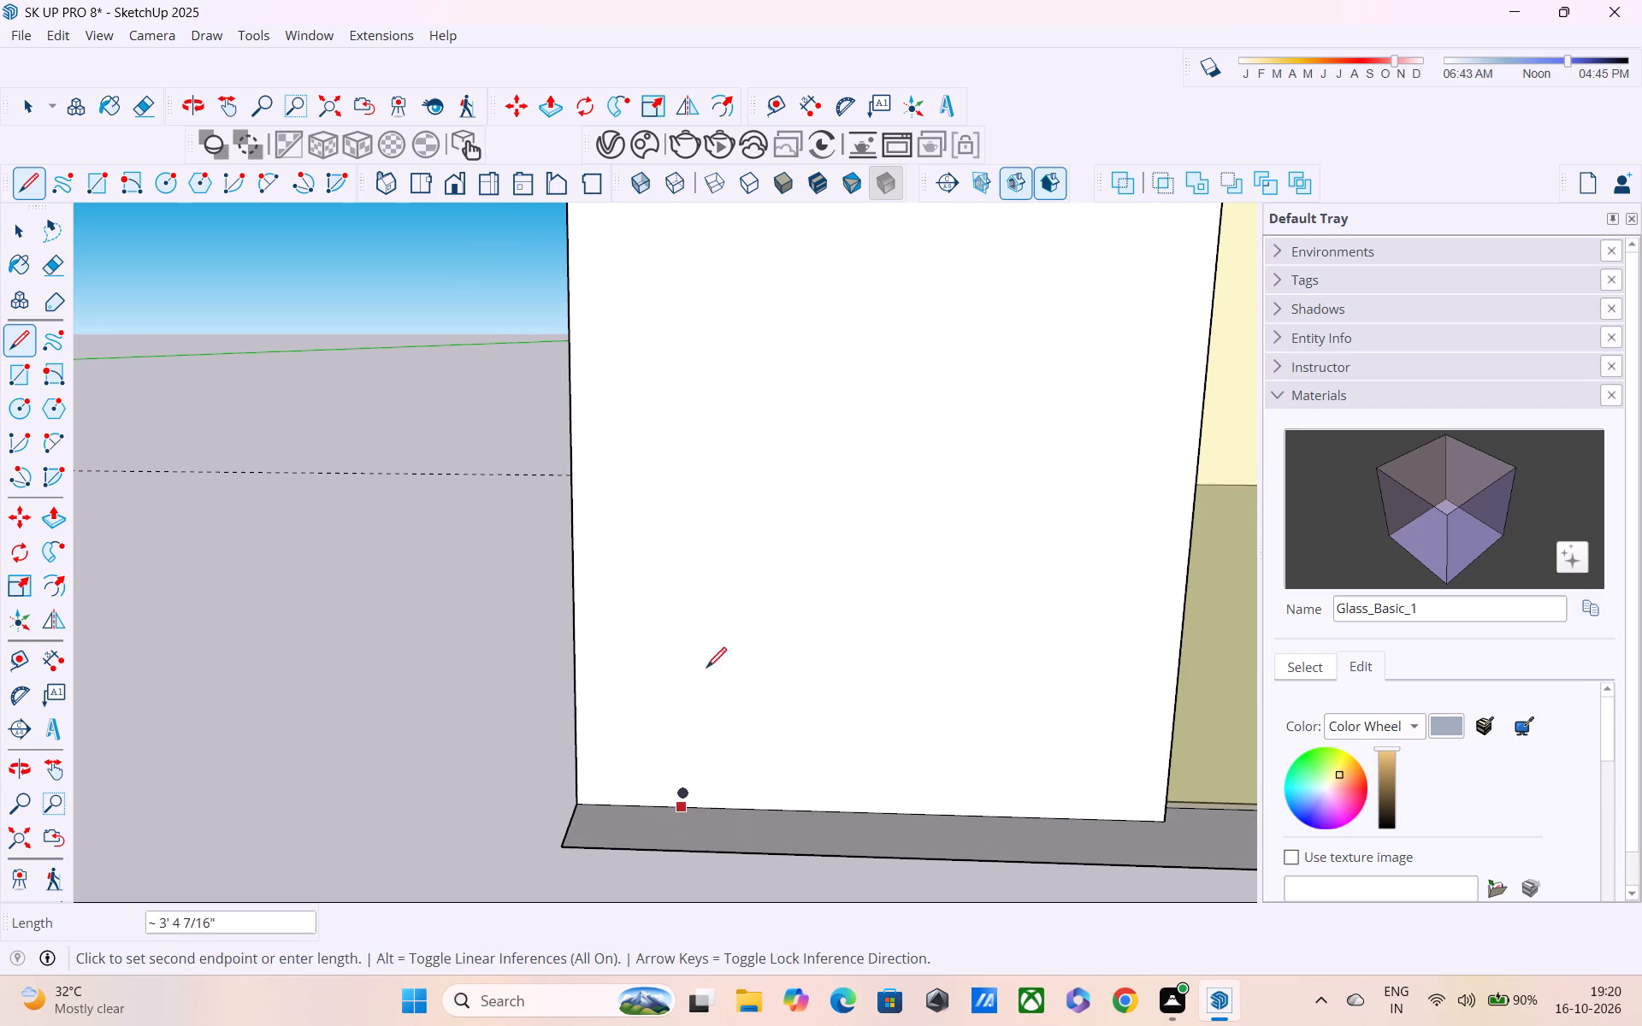
left_click(682, 812)
middle_click_drag(696, 556, 692, 815, "shift")
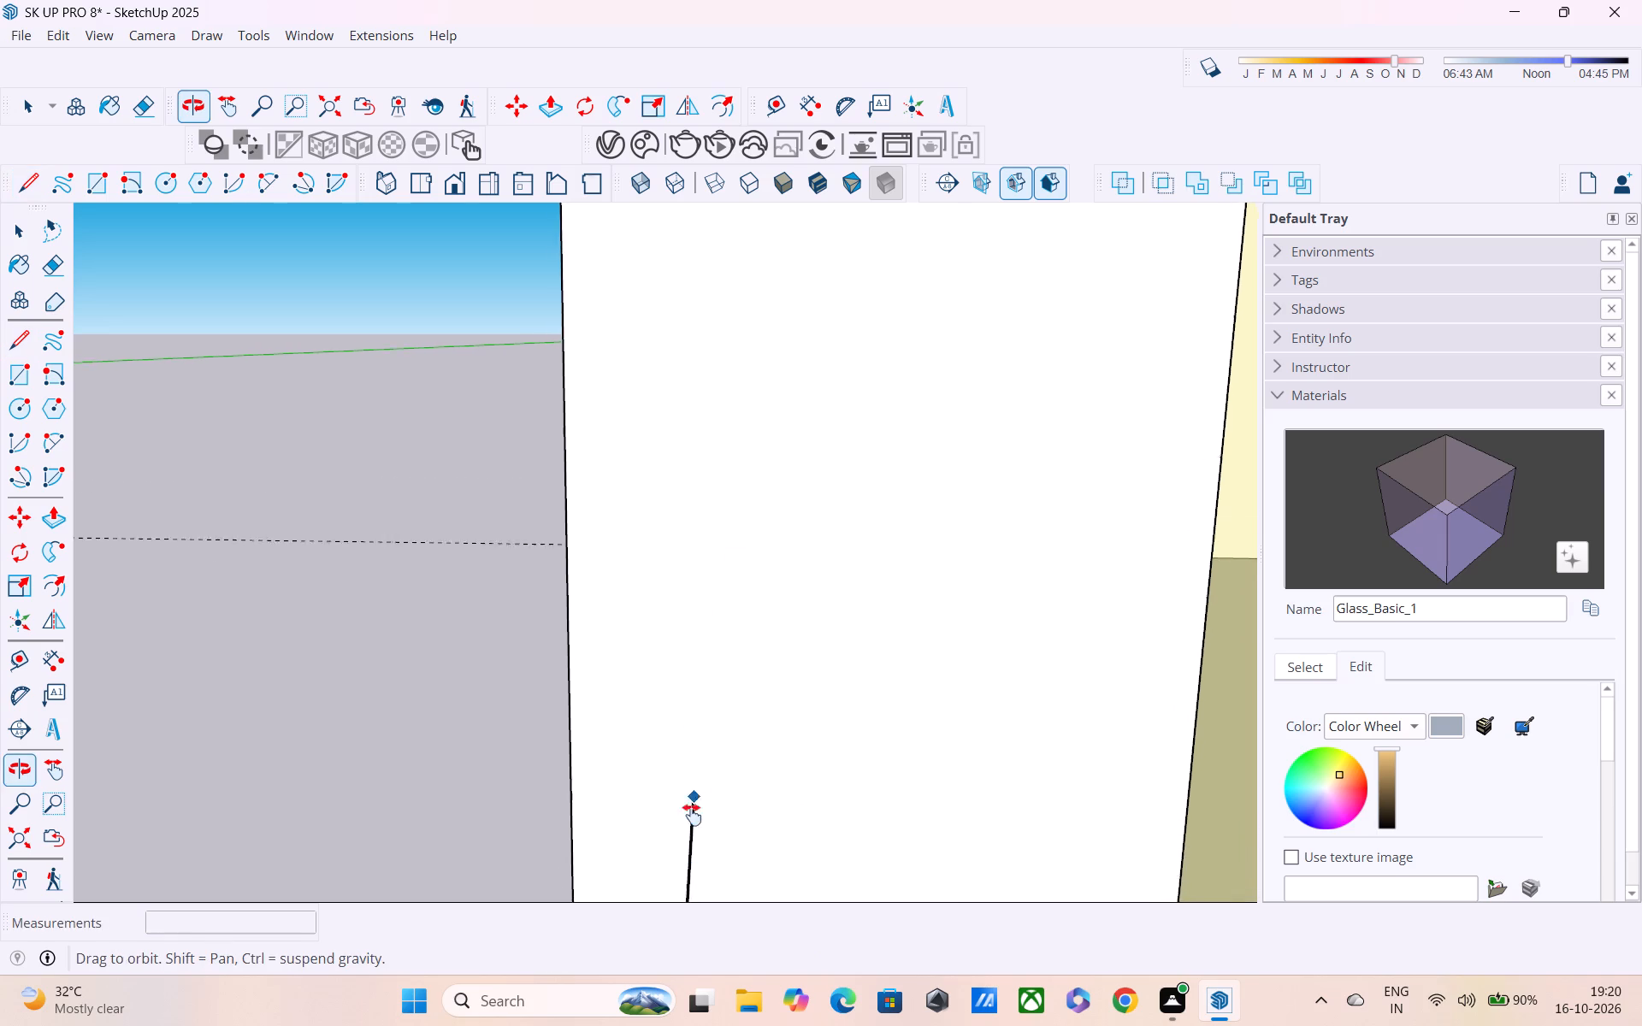
middle_click_drag(692, 815, 689, 856, "shift")
scroll(690, 699, "down", 5)
middle_click_drag(713, 600, 700, 817, "shift")
scroll(700, 583, "down", 3)
middle_click_drag(700, 477, 698, 327)
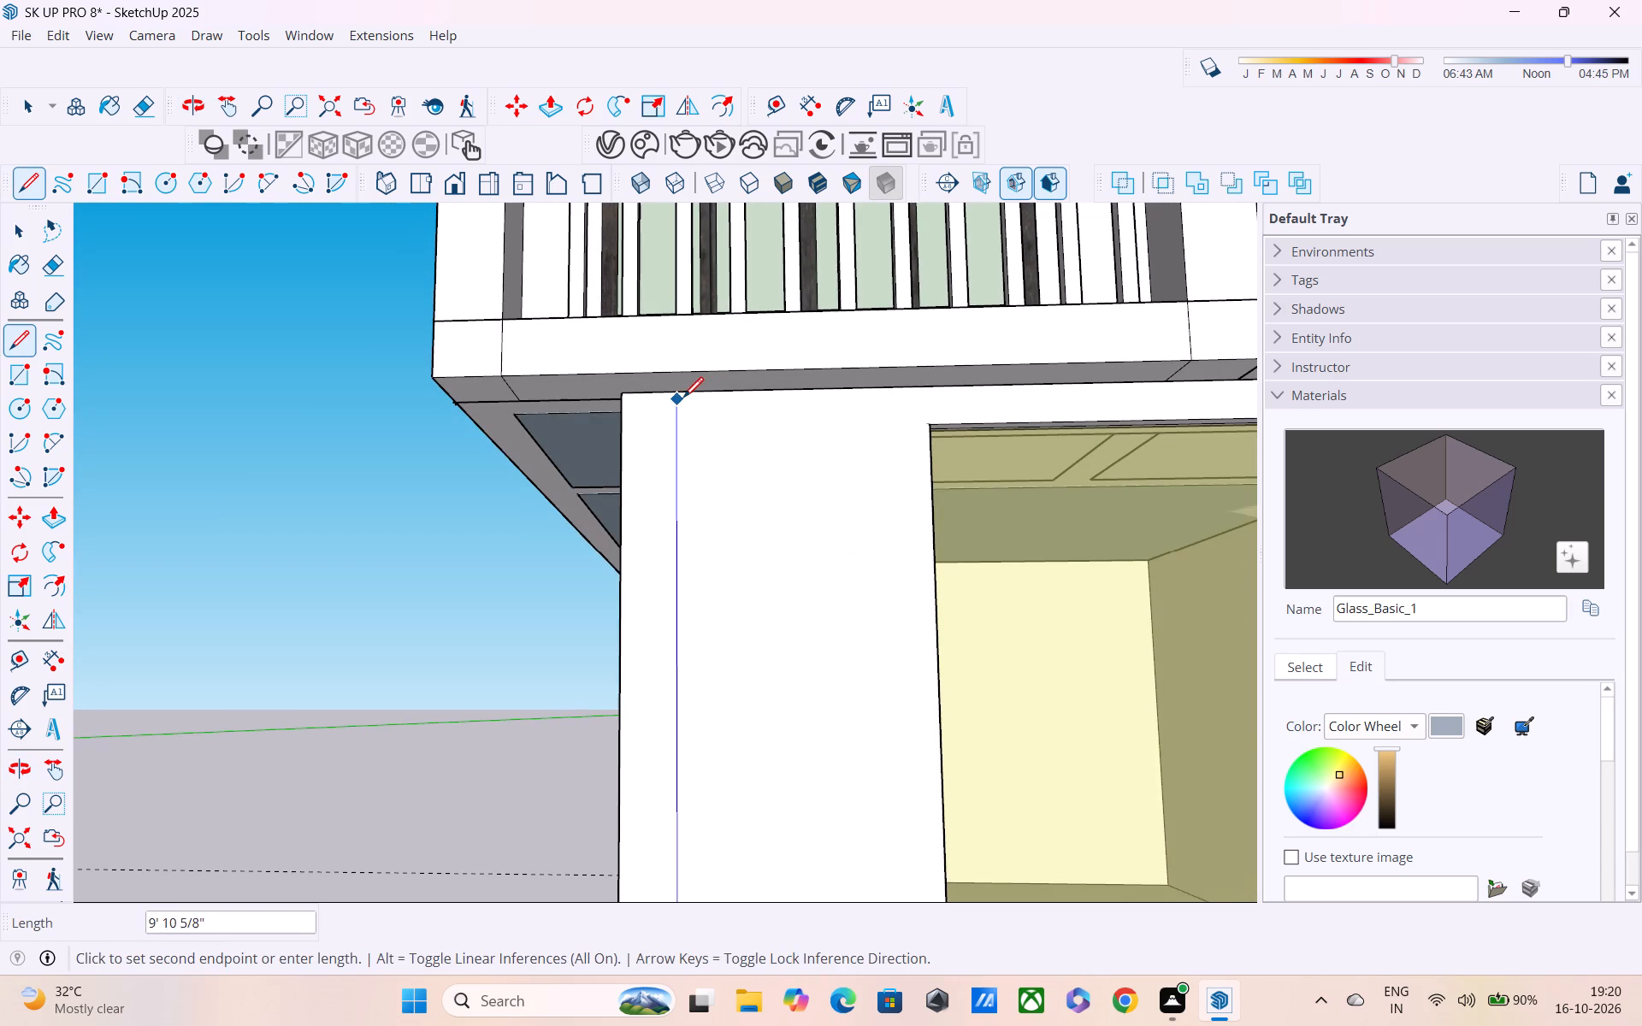
left_click(682, 394)
middle_click_drag(738, 512, 404, 528)
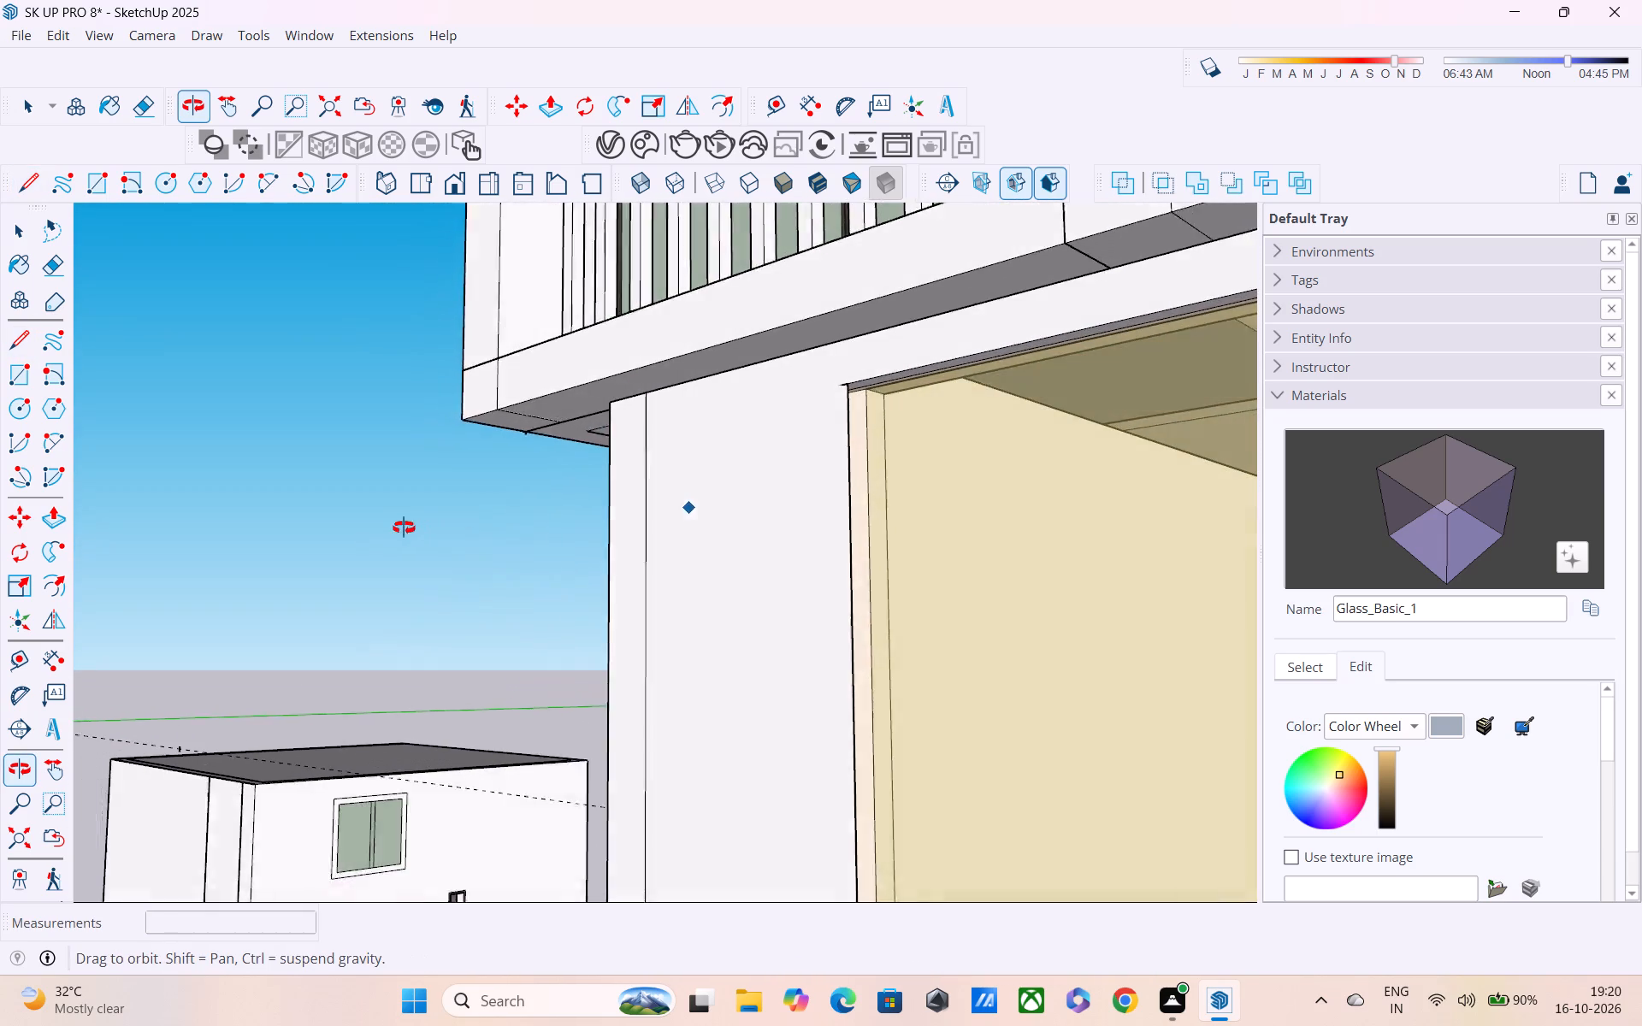
middle_click_drag(404, 528, 387, 530)
scroll(515, 538, "down", 2)
key("space")
Examine the ground-floor front openings and side wall from several angles, including with the Walk tool.
scroll(724, 587, "down", 1)
middle_click_drag(670, 580, 611, 581)
scroll(734, 590, "up", 5)
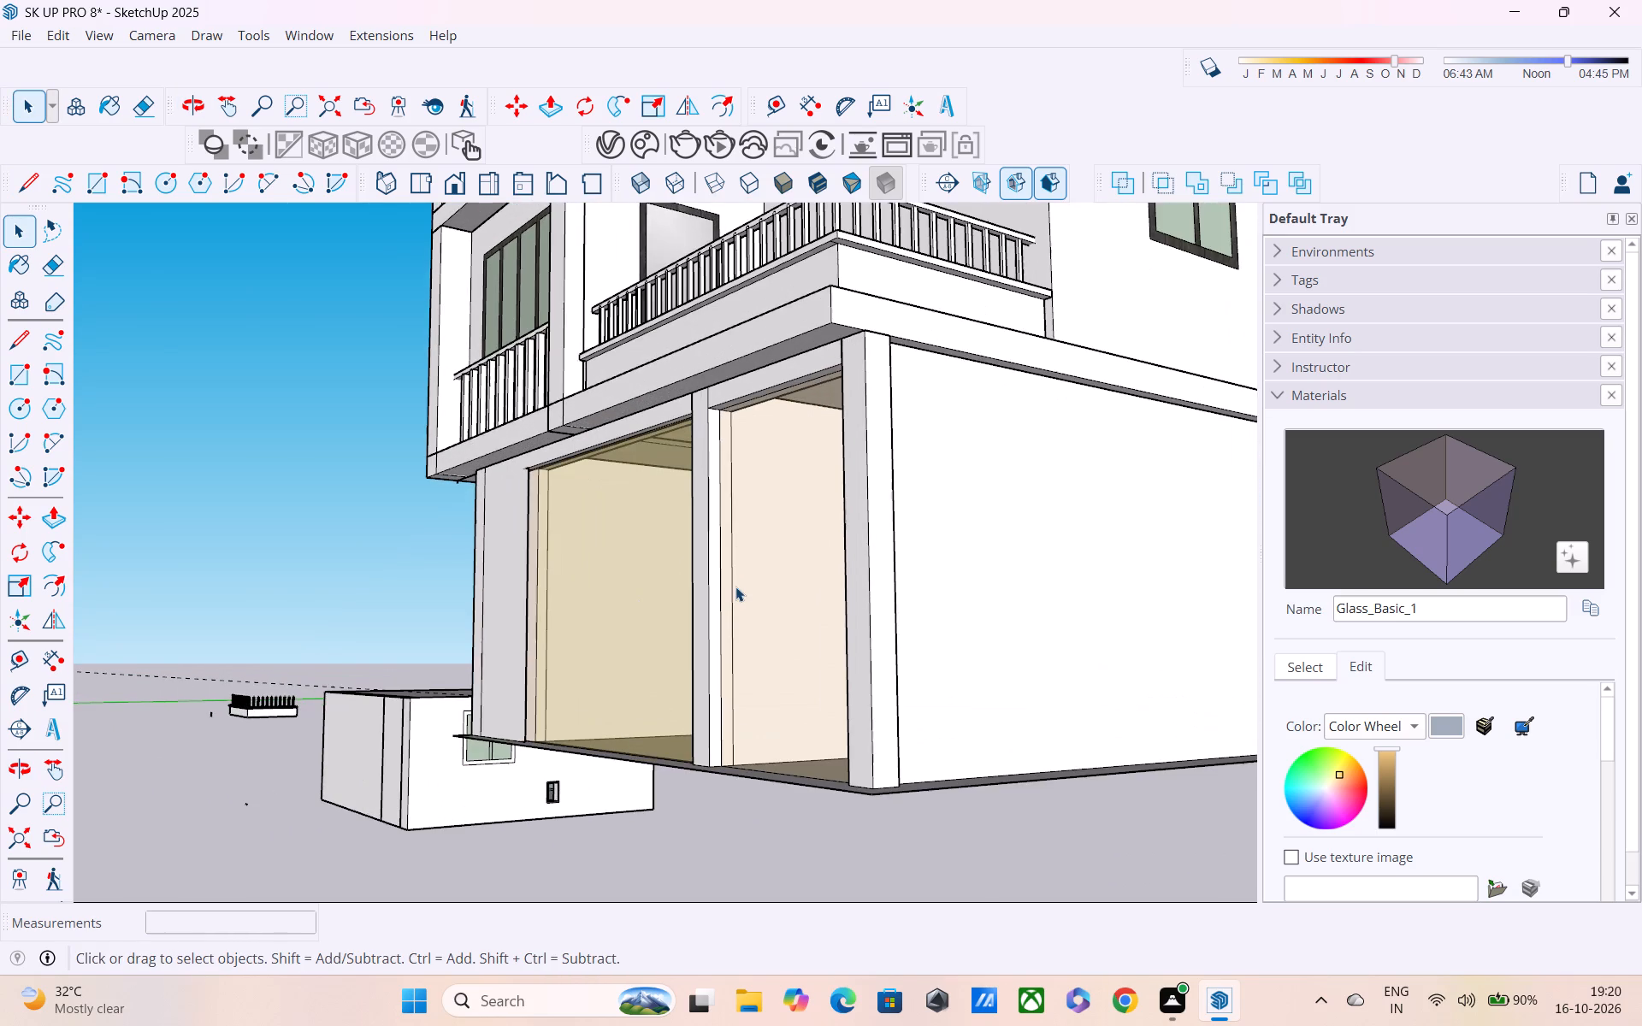
scroll(662, 579, "up", 4)
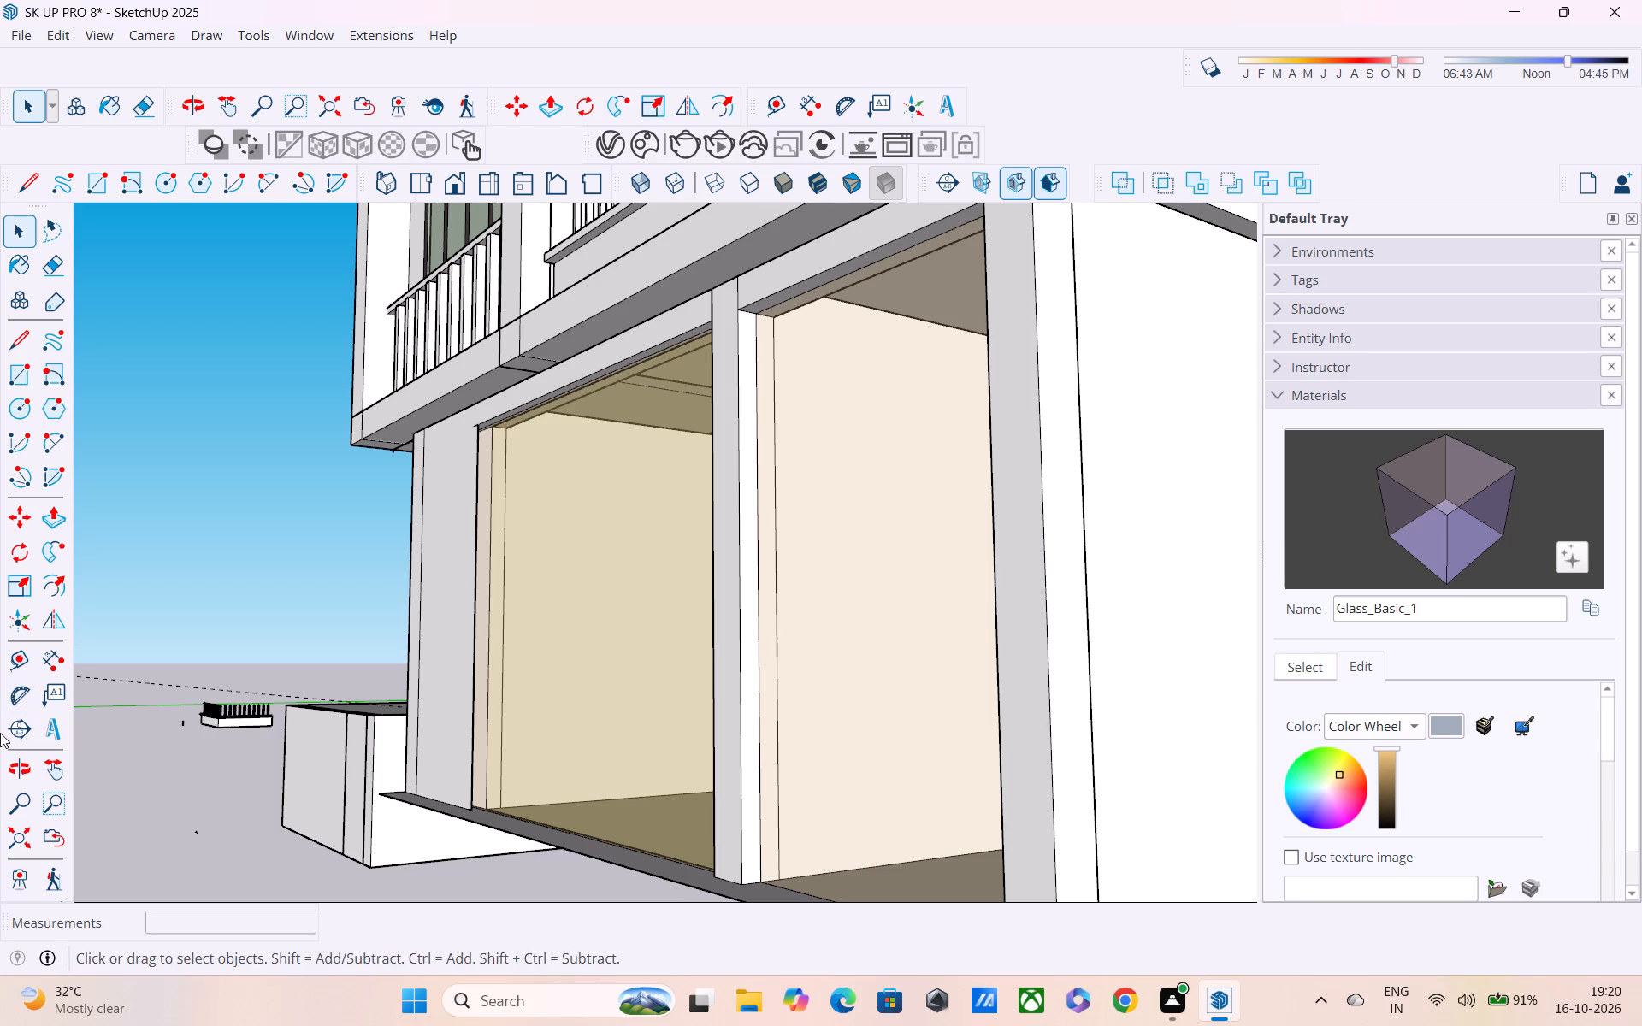
left_click(50, 877)
scroll(605, 752, "up", 9)
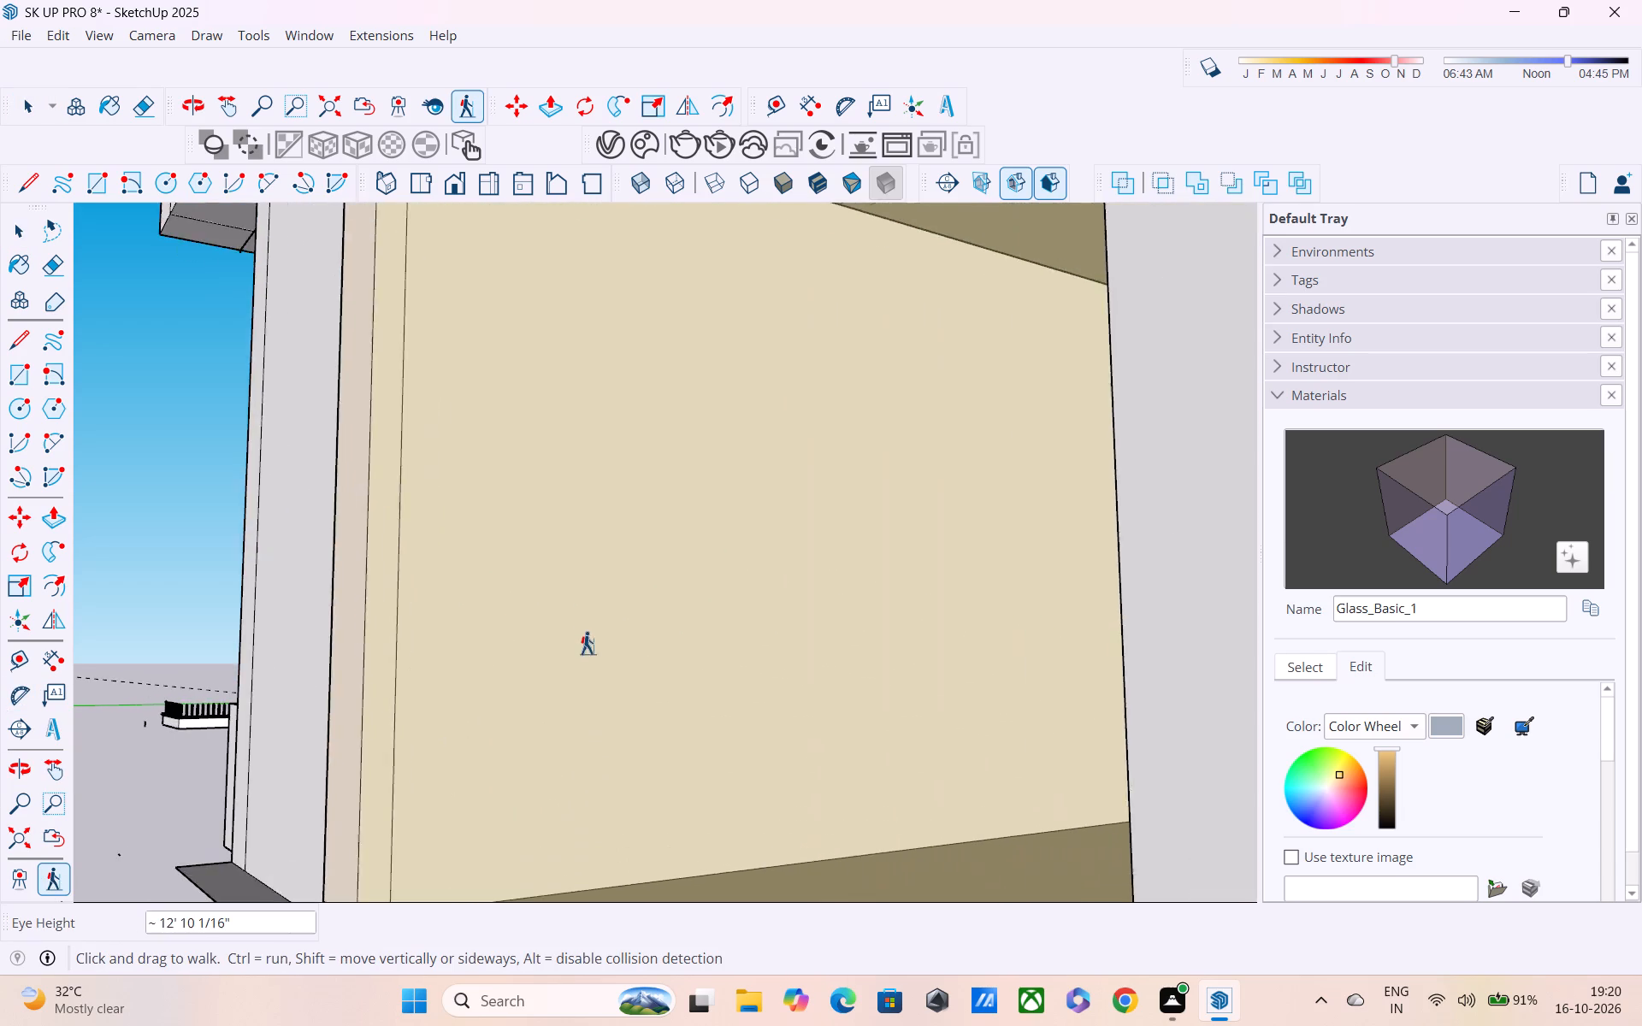
scroll(588, 643, "up", 6)
middle_click_drag(529, 616, 354, 632)
scroll(590, 640, "up", 8)
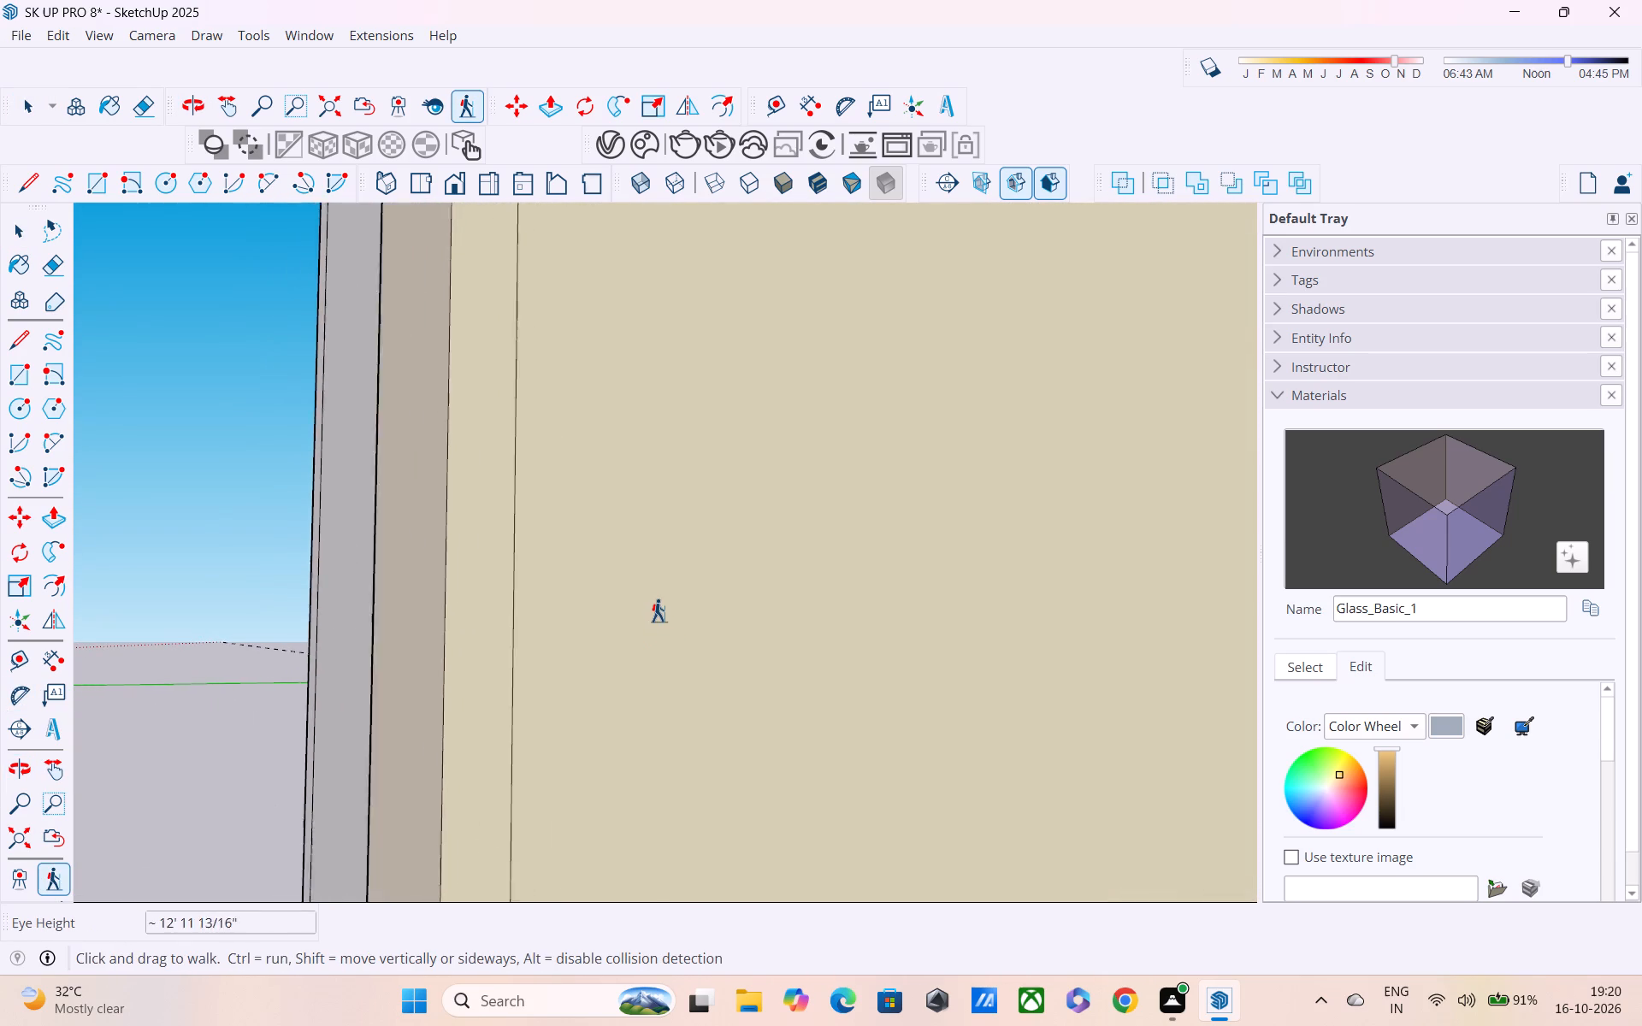
scroll(659, 610, "up", 1)
middle_click_drag(657, 598, 794, 533)
middle_click_drag(794, 533, 745, 540)
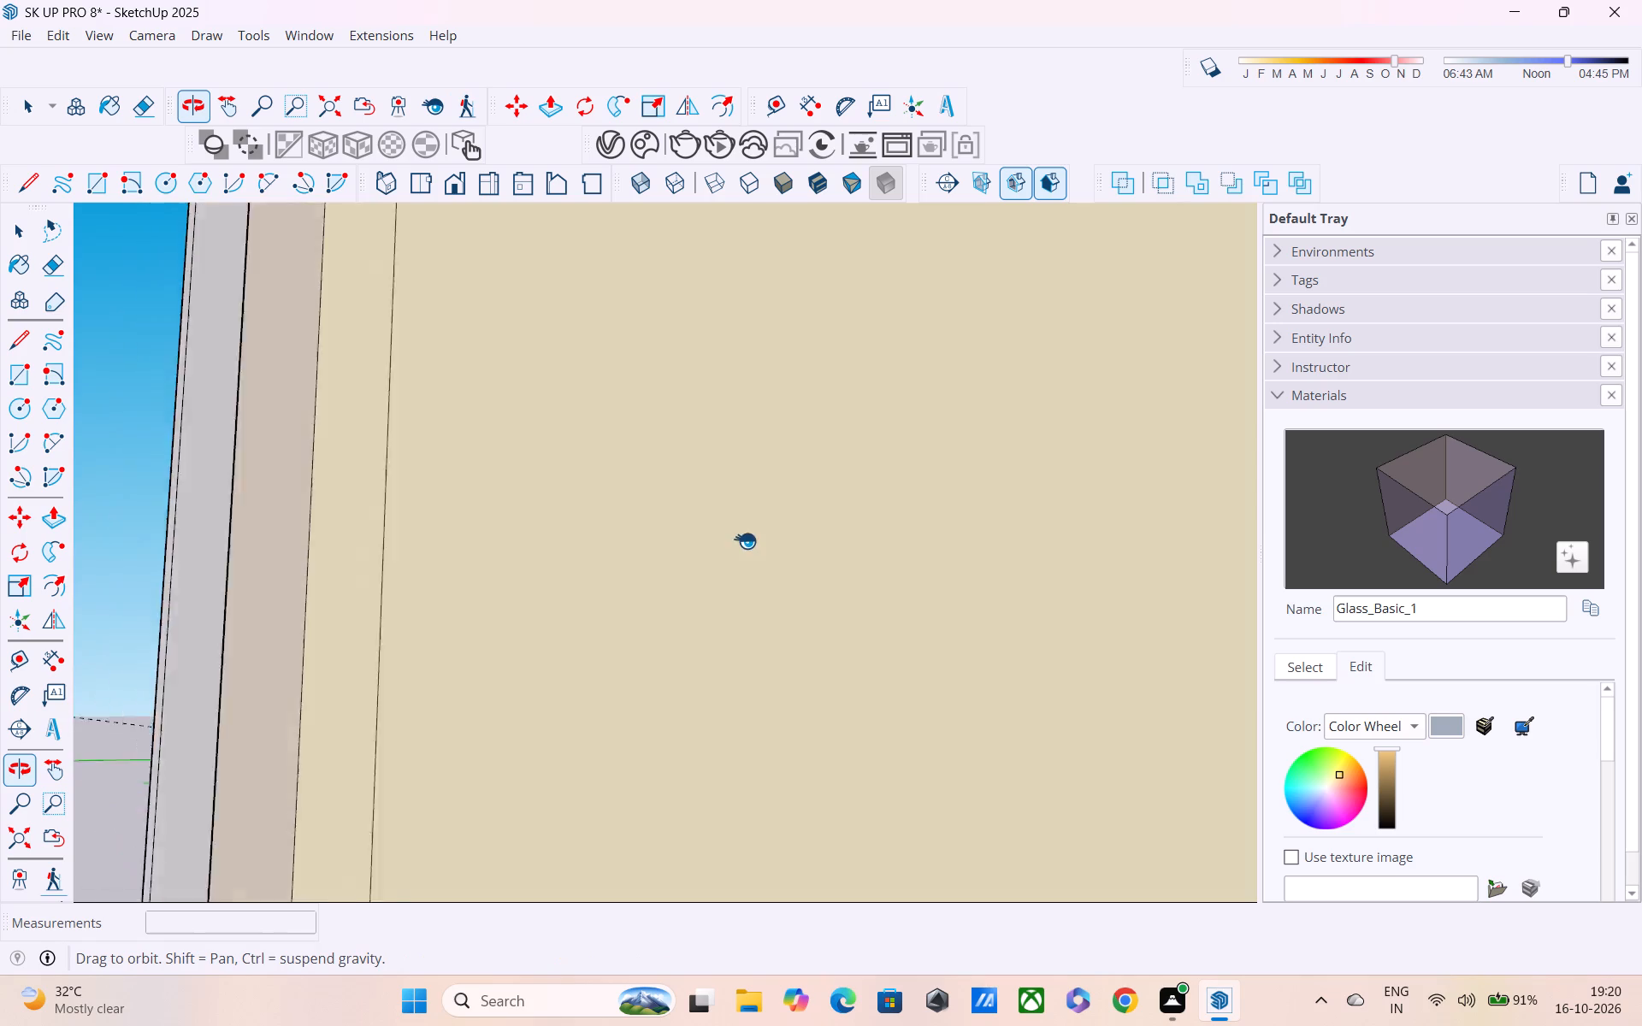
middle_click_drag(745, 540, 705, 545)
scroll(611, 570, "up", 14)
middle_click_drag(783, 504, 594, 571)
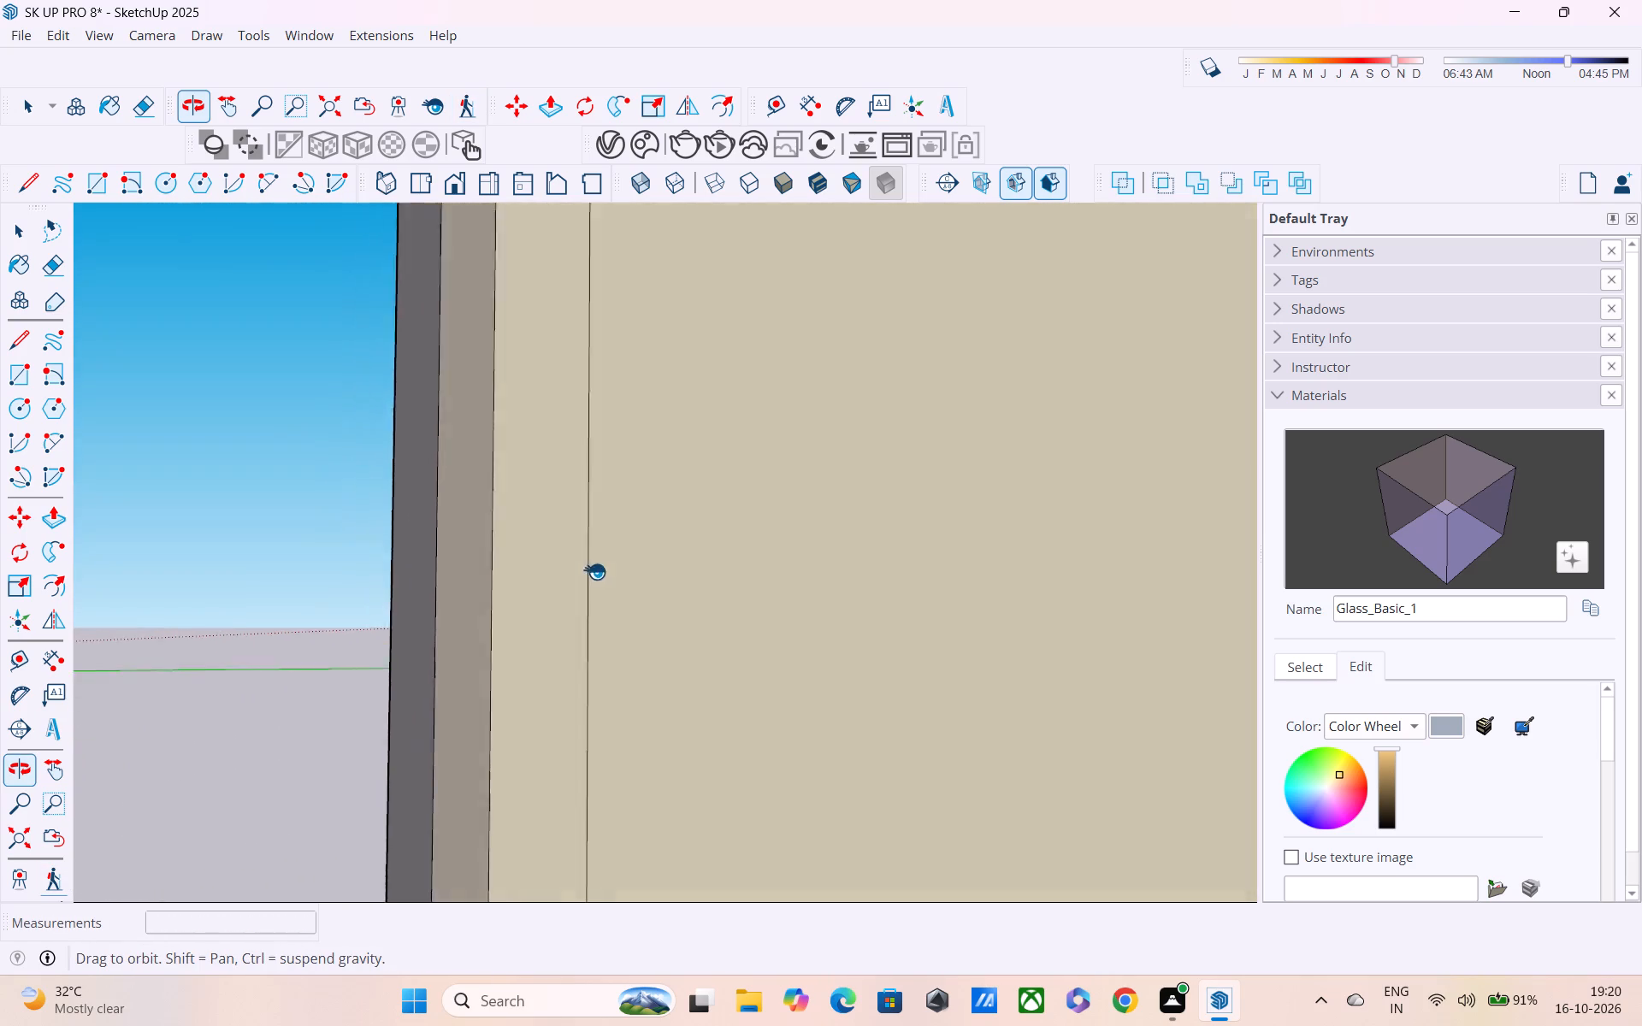
middle_click_drag(594, 571, 393, 589)
scroll(393, 589, "up", 1)
scroll(392, 590, "down", 6)
scroll(402, 581, "up", 2)
scroll(439, 579, "down", 11)
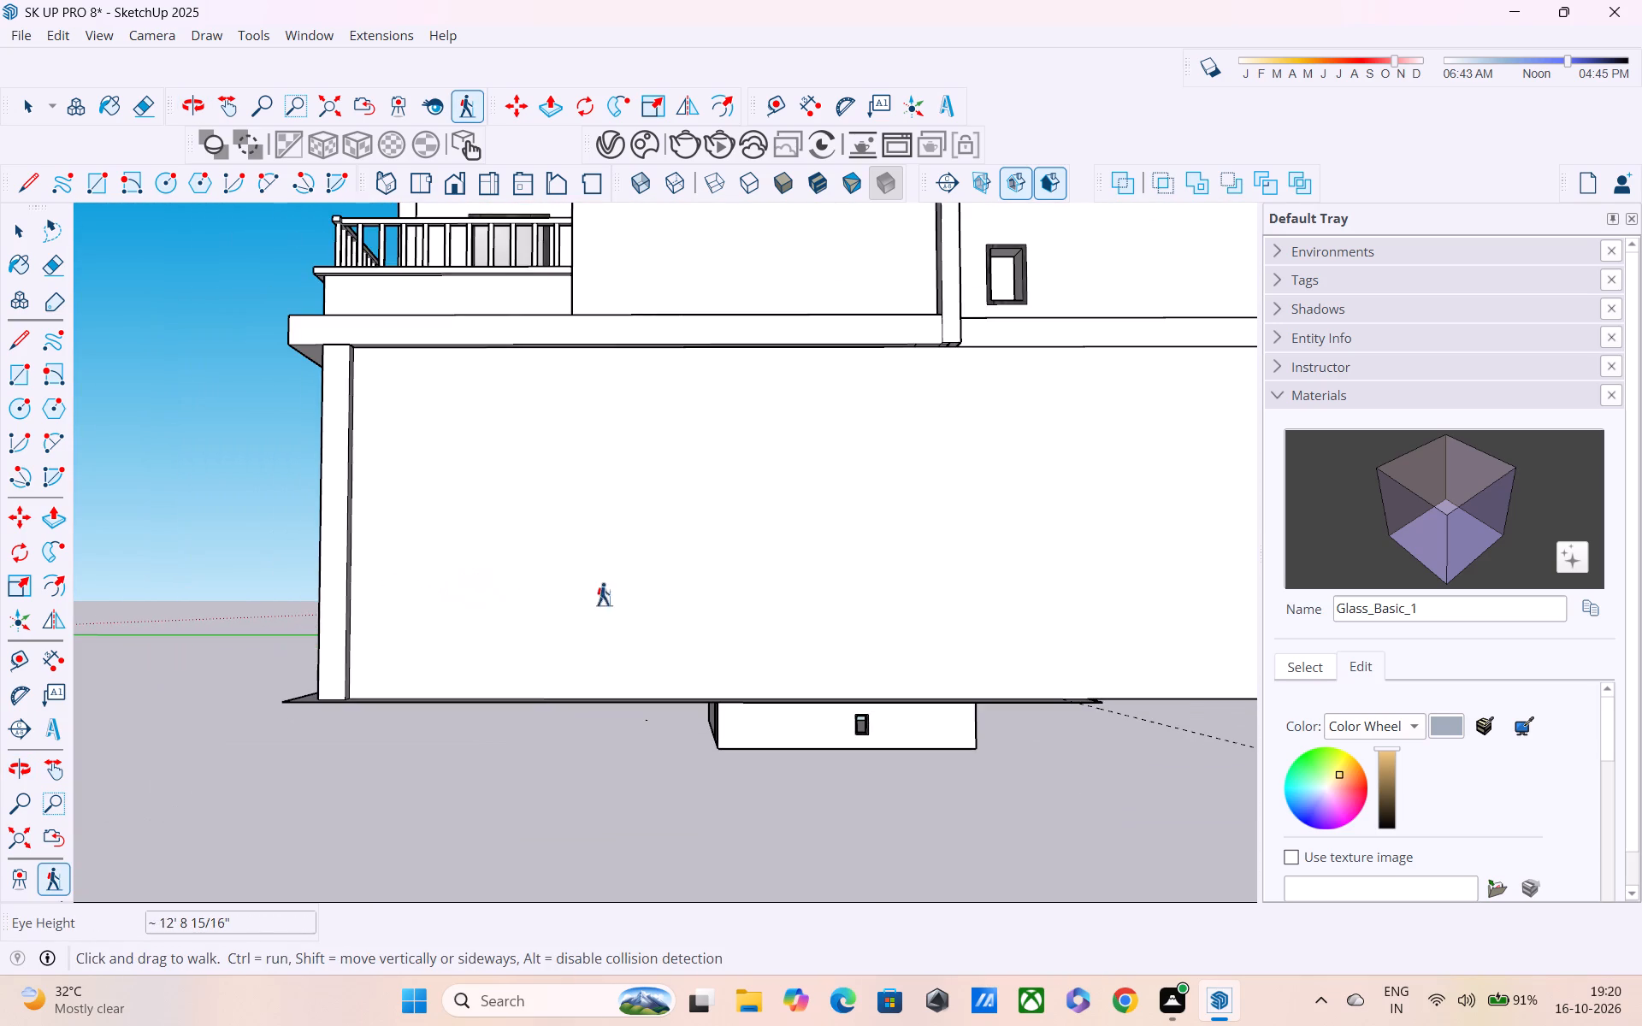
middle_click_drag(607, 595, 469, 605)
middle_click_drag(506, 605, 840, 610)
scroll(496, 584, "down", 6)
middle_click_drag(356, 578, 579, 581)
scroll(529, 590, "up", 1)
scroll(480, 586, "down", 4)
middle_click_drag(472, 586, 830, 582, "shift")
middle_click_drag(452, 654, 563, 697)
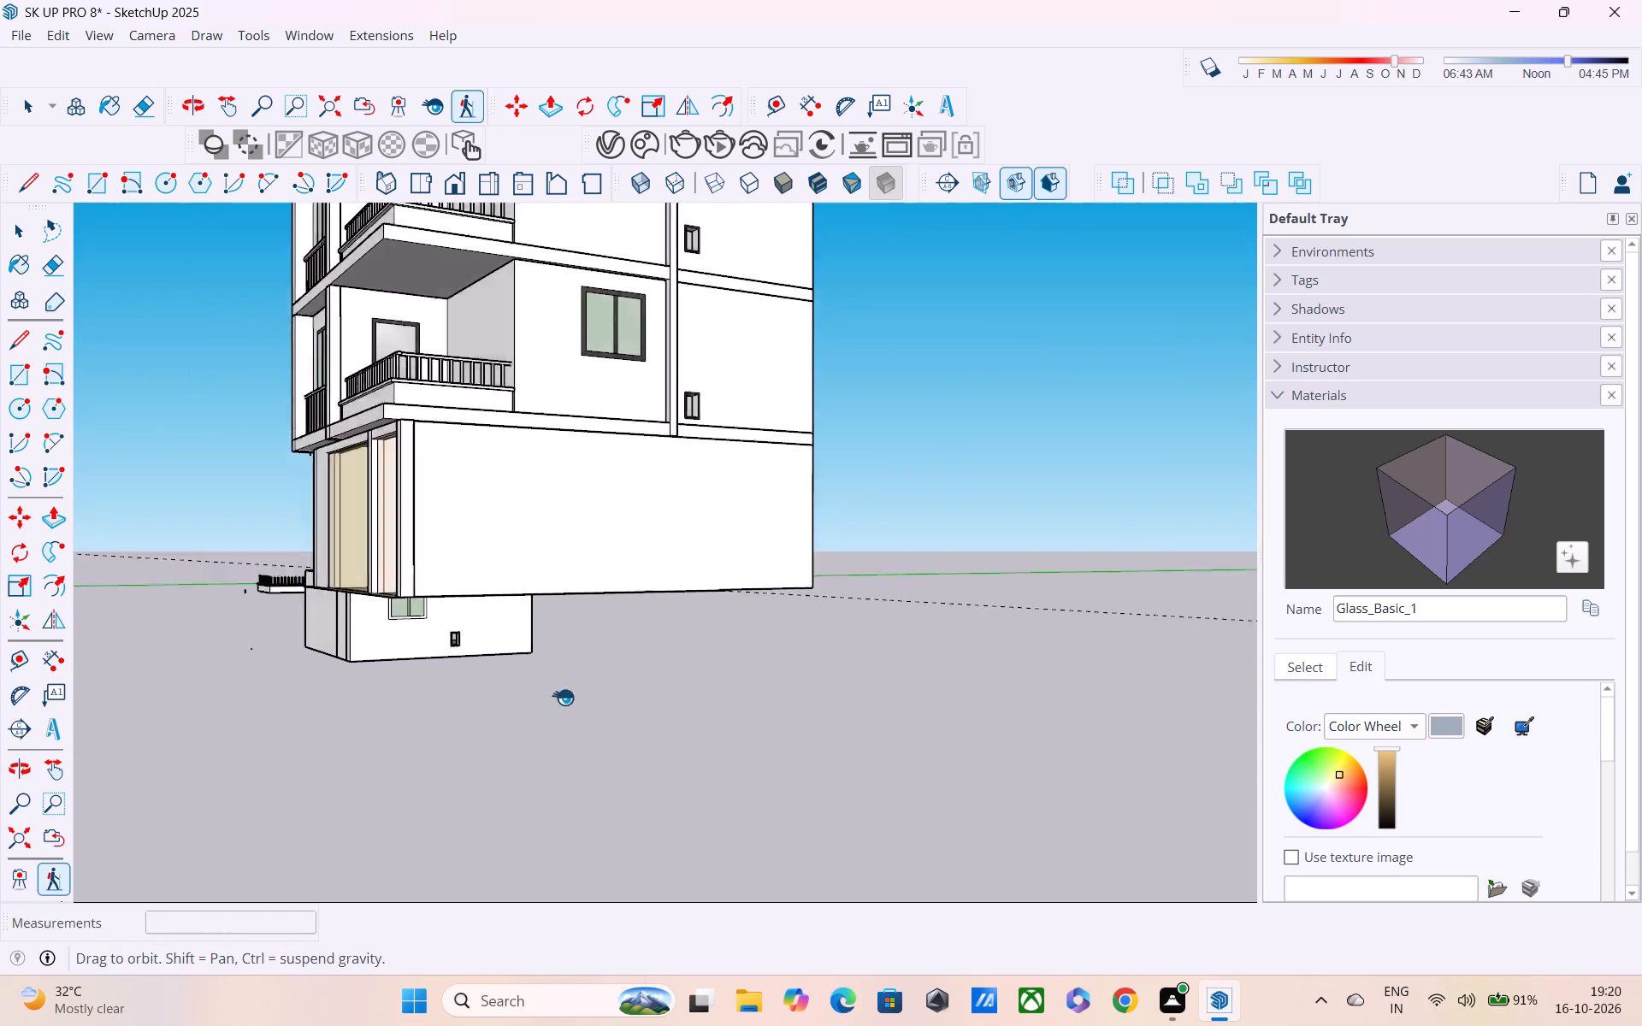
middle_click_drag(563, 697, 759, 719)
middle_click_drag(309, 599, 722, 610, "shift")
middle_click_drag(174, 559, 475, 680)
scroll(178, 576, "down", 3, "shift")
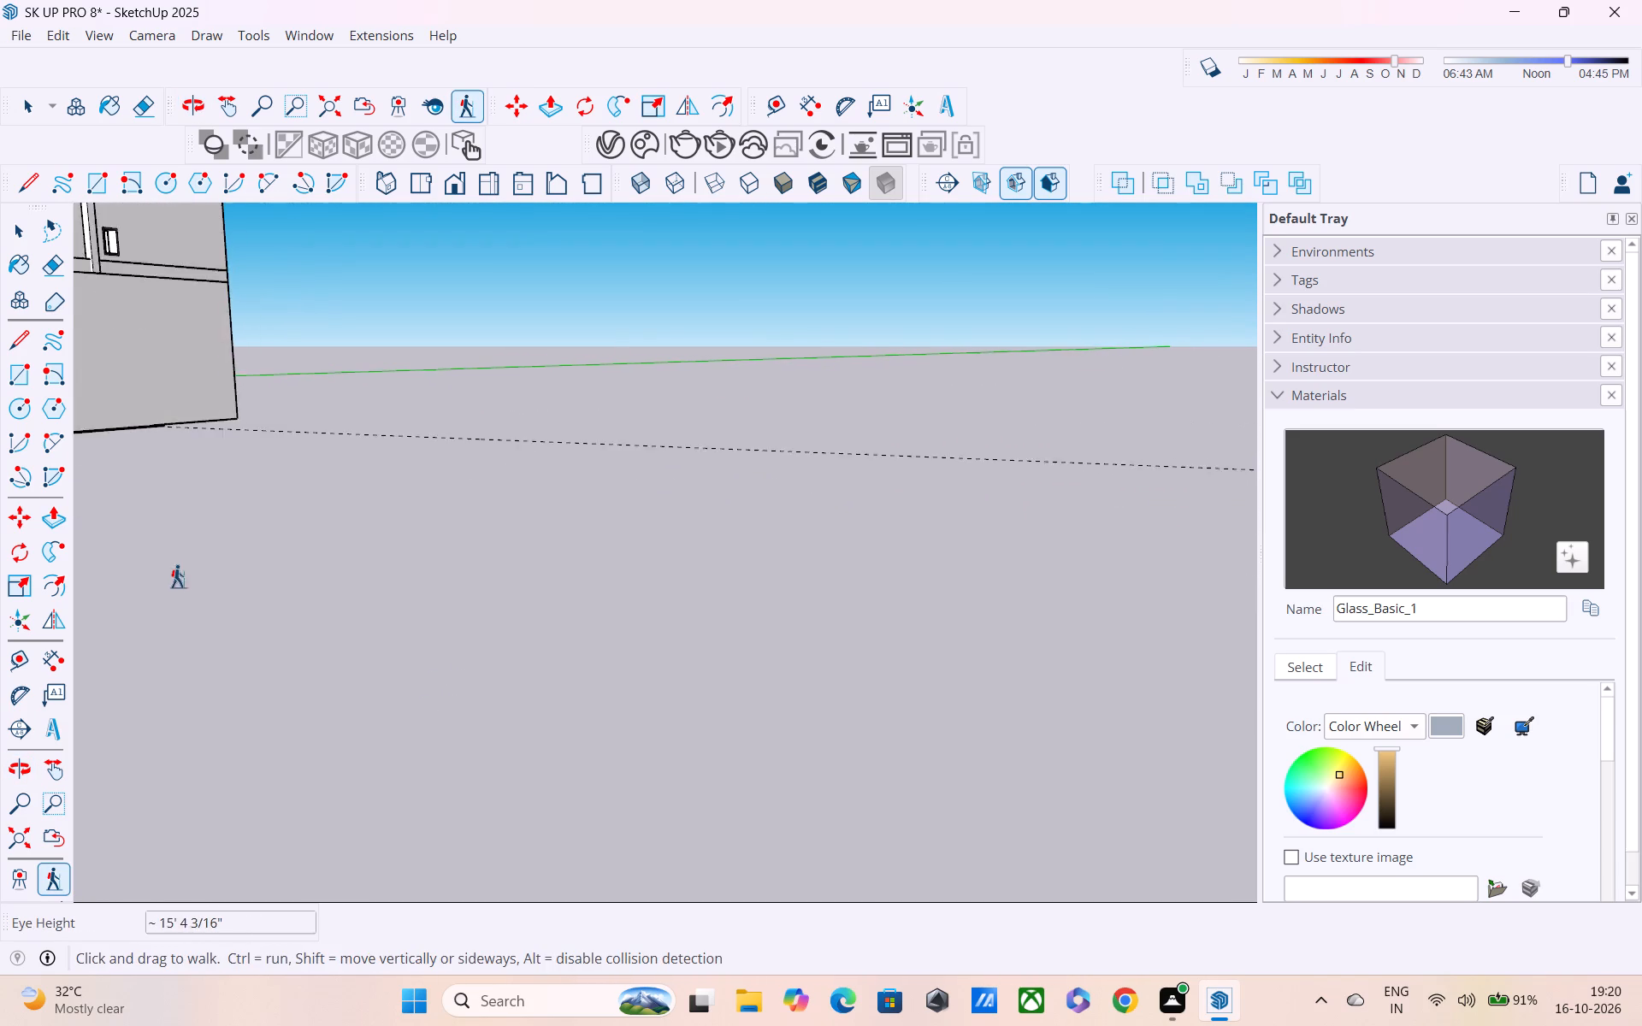
scroll(178, 576, "down", 1, "shift")
middle_click_drag(157, 549, 588, 541, "shift")
middle_click_drag(68, 357, 351, 449)
scroll(308, 435, "up", 1, "shift")
middle_click_drag(281, 425, 350, 469, "shift")
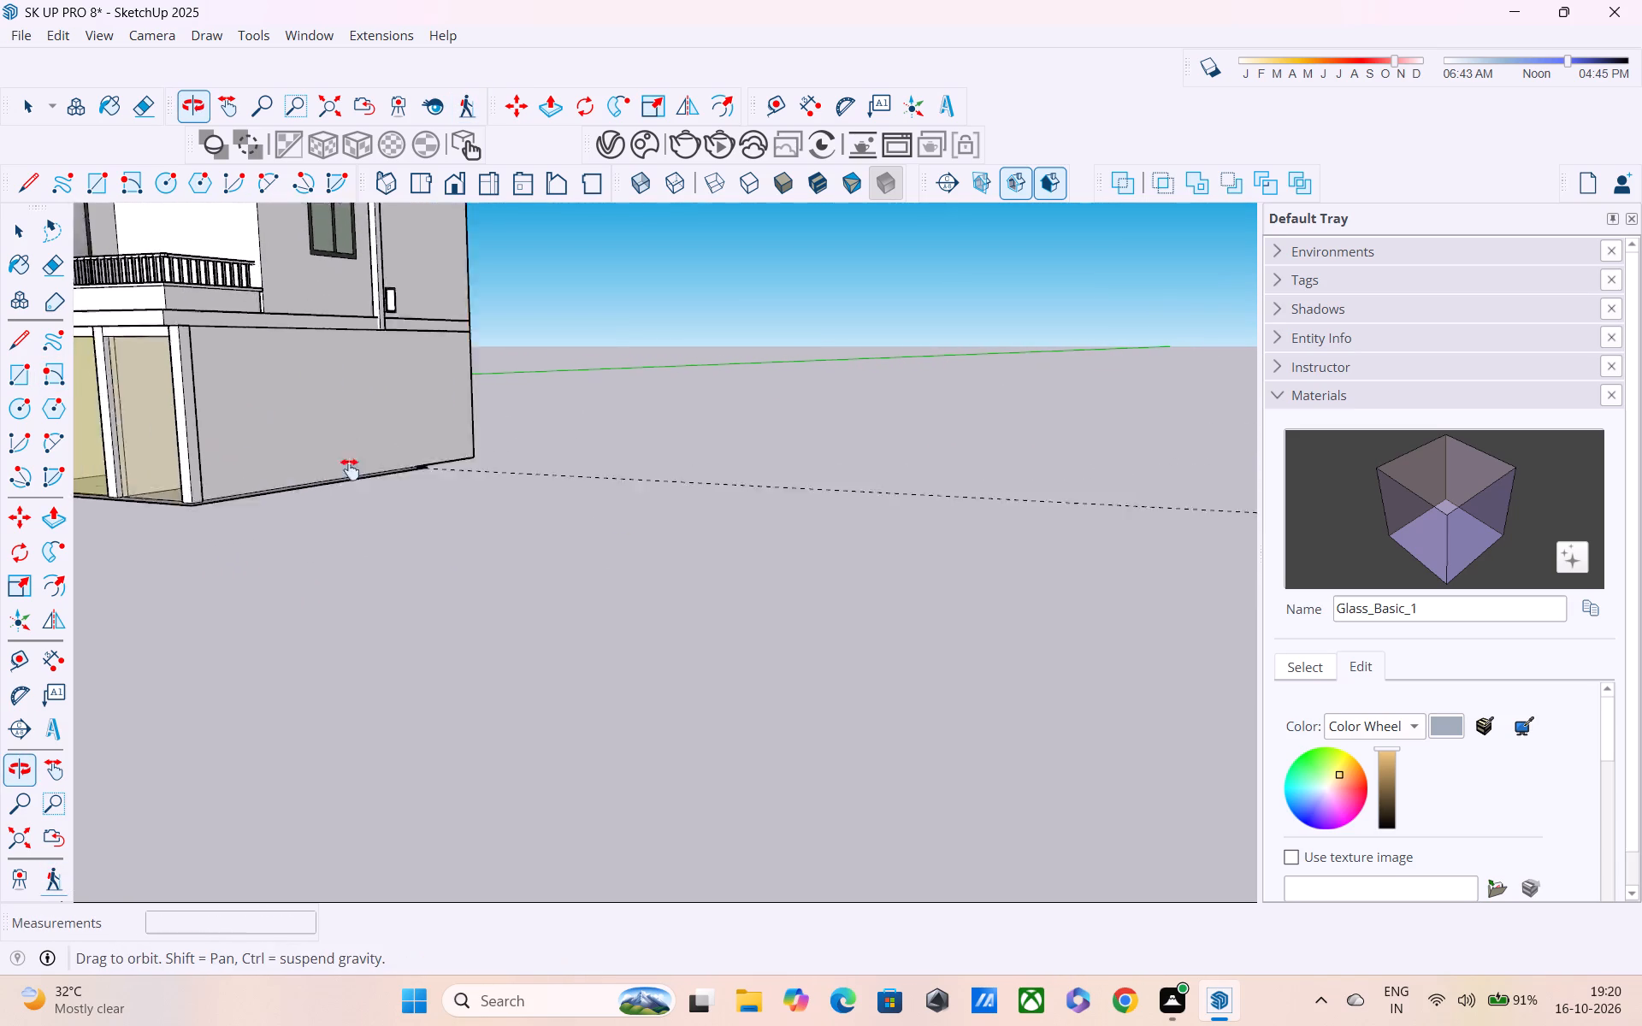
middle_click_drag(350, 469, 953, 532, "shift")
scroll(747, 522, "down", 1)
scroll(722, 521, "up", 4)
middle_click_drag(576, 487, 513, 424)
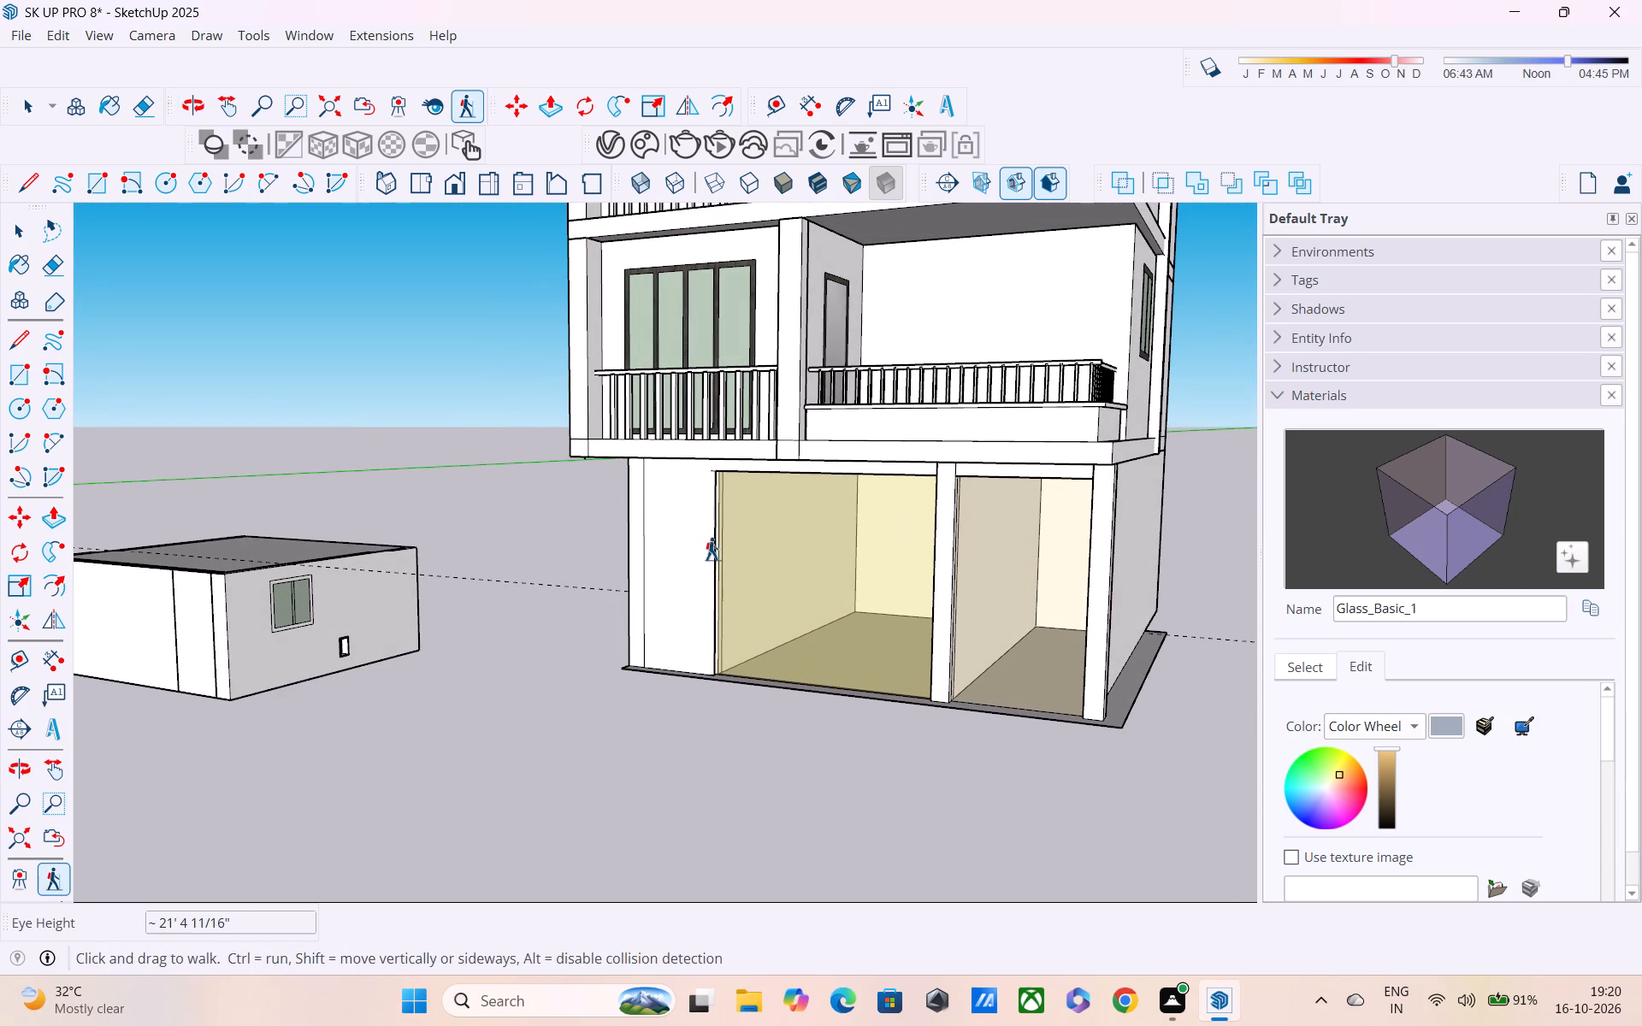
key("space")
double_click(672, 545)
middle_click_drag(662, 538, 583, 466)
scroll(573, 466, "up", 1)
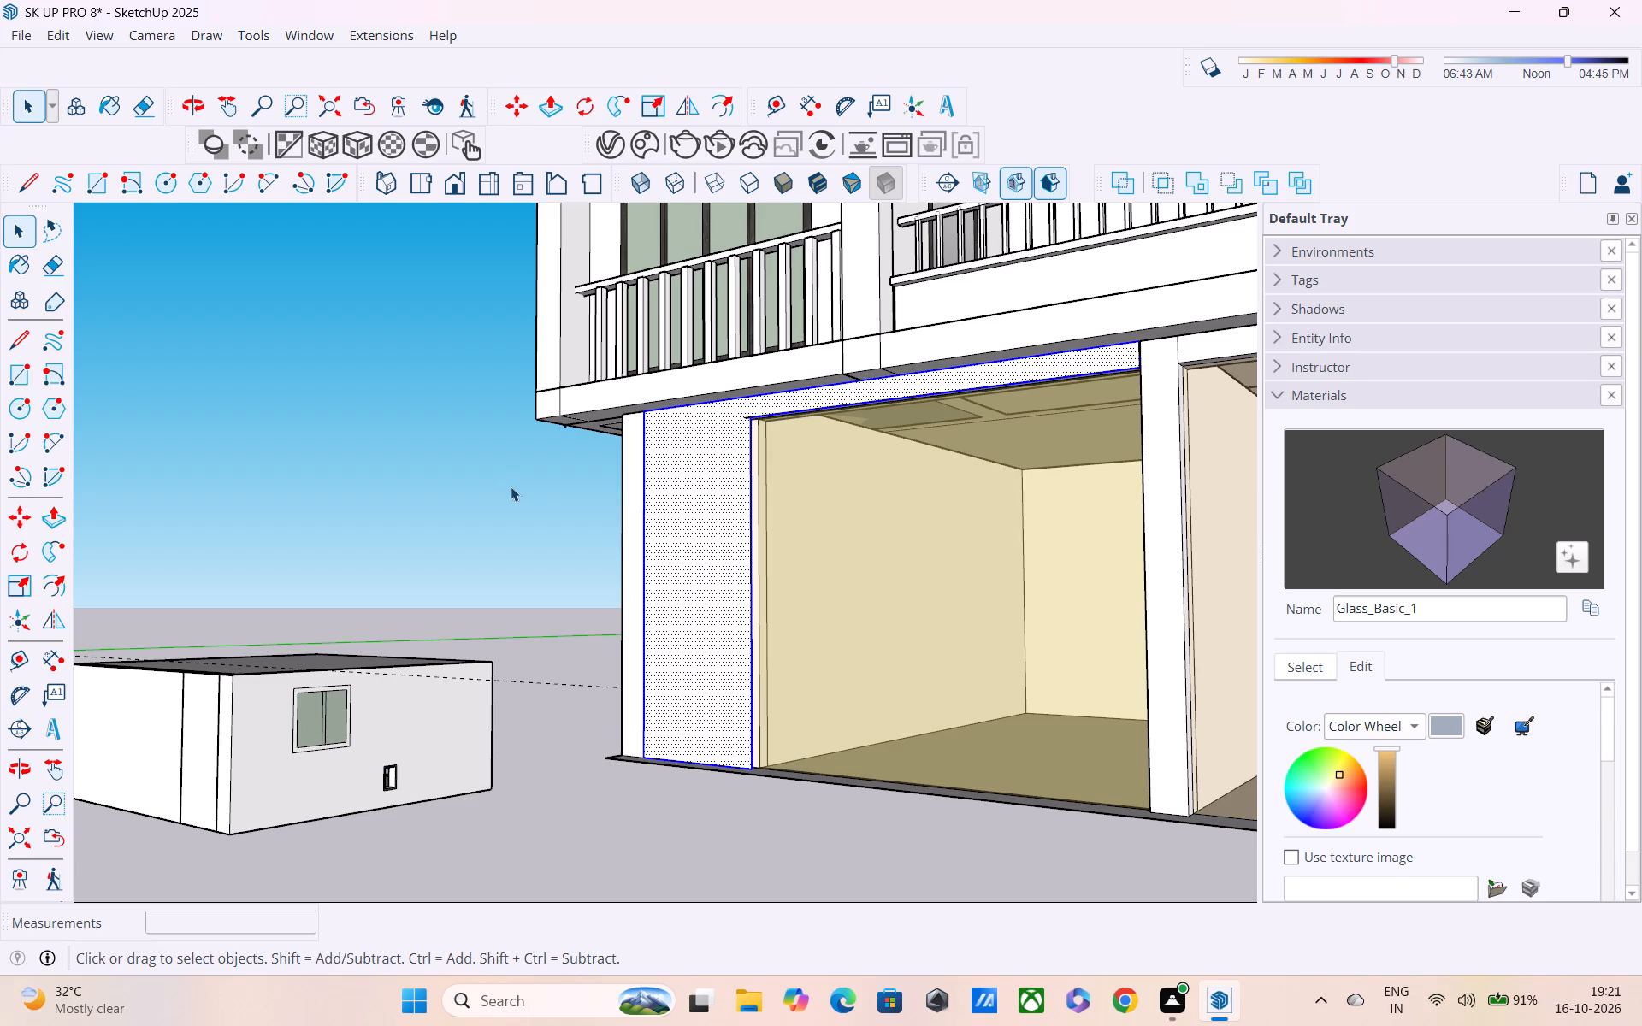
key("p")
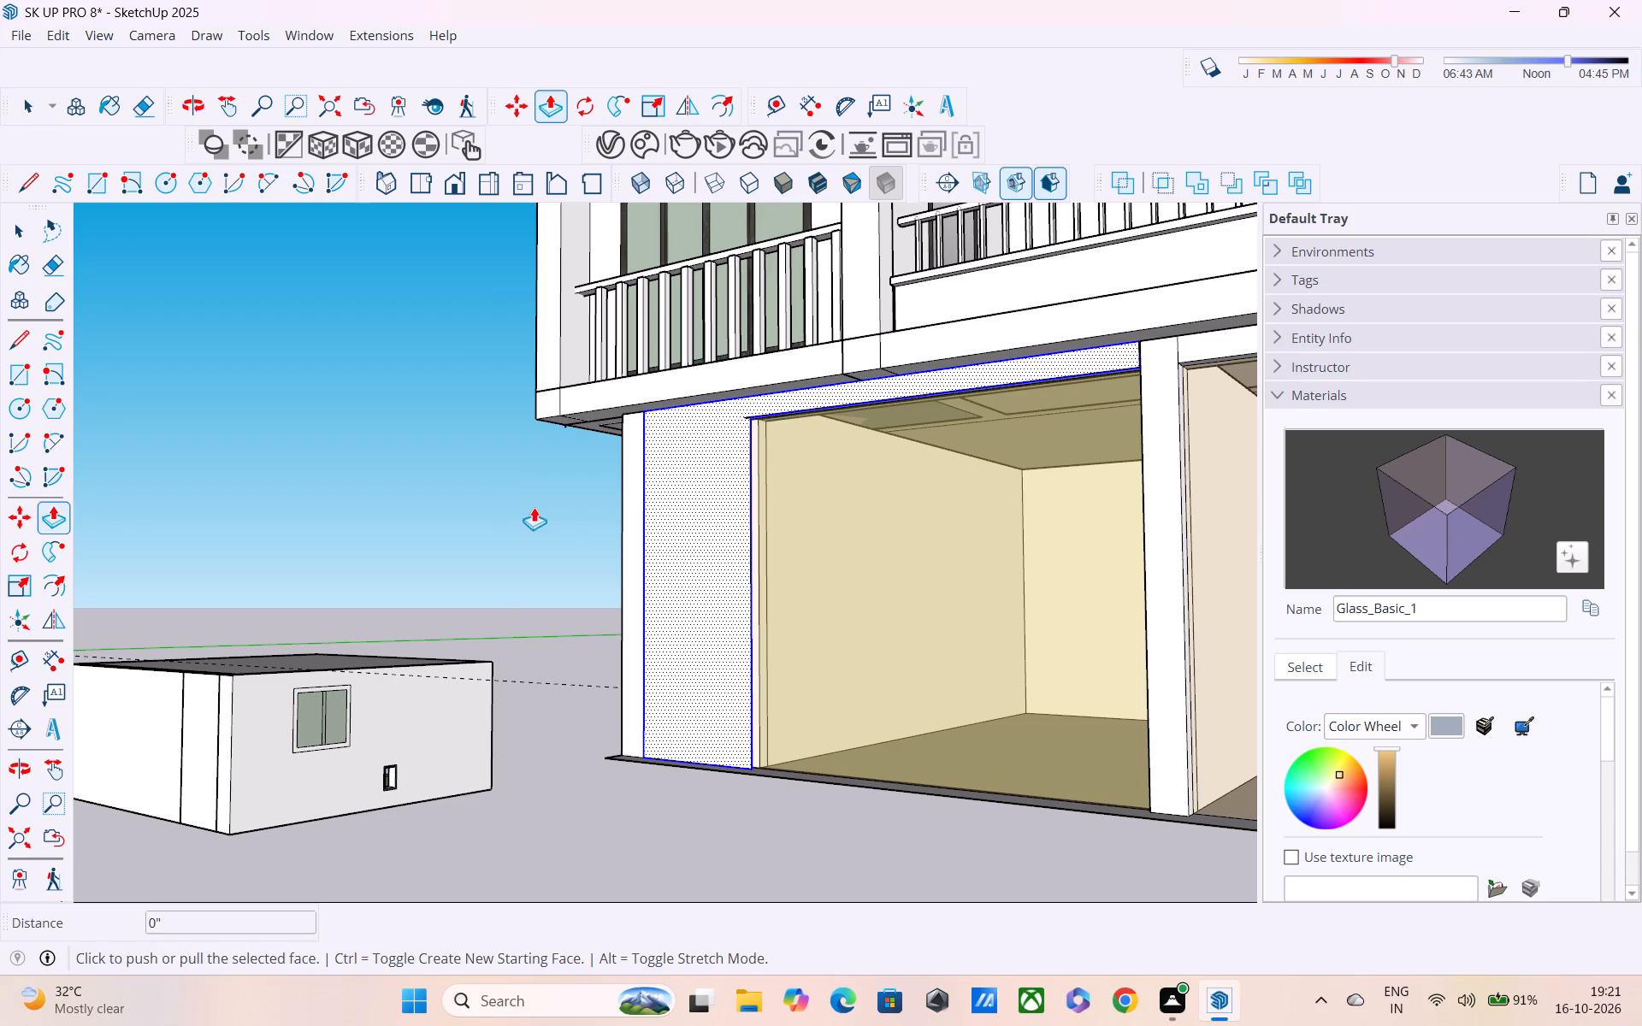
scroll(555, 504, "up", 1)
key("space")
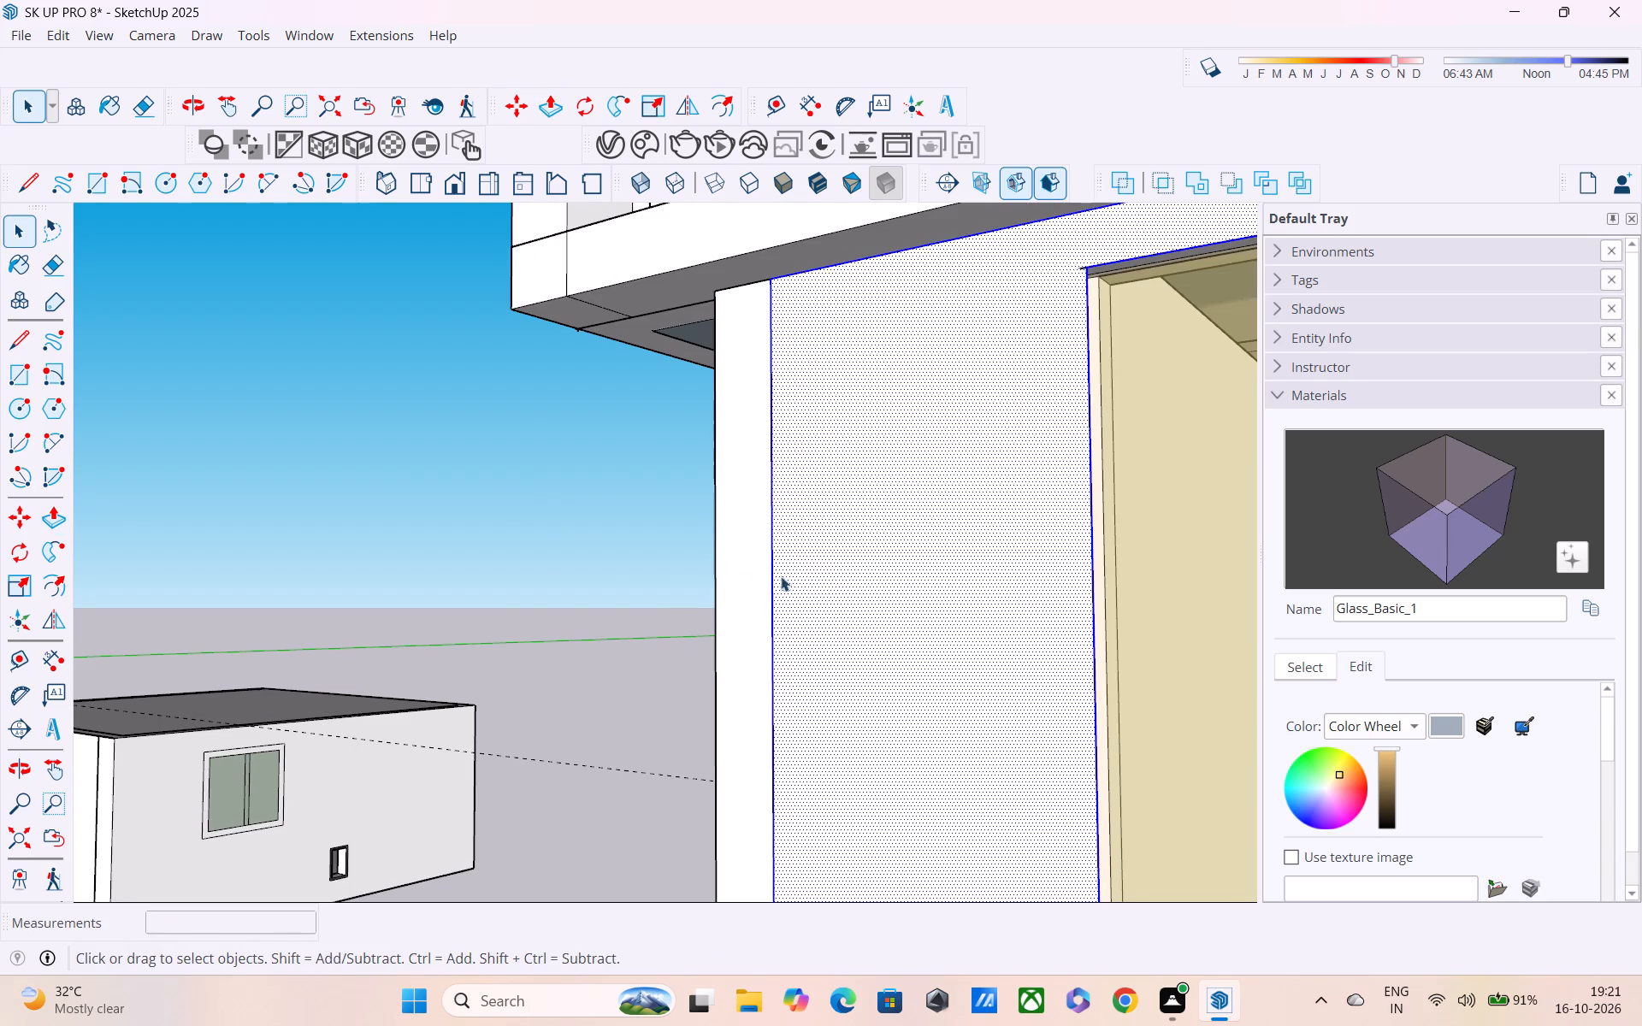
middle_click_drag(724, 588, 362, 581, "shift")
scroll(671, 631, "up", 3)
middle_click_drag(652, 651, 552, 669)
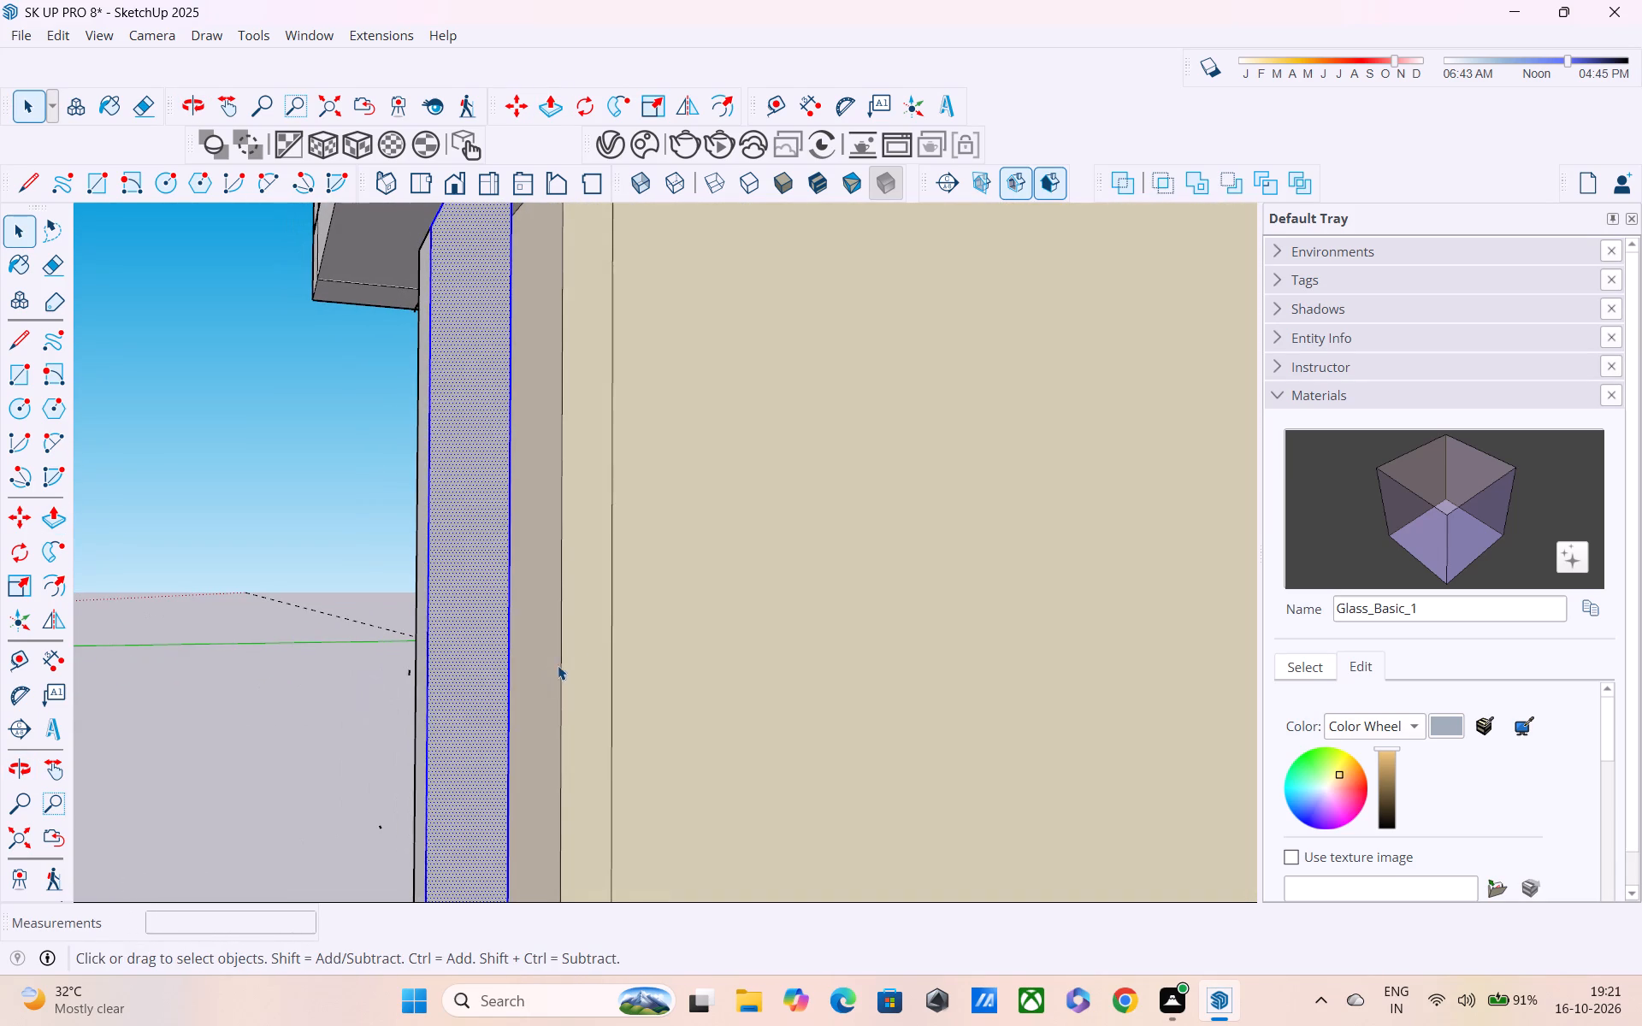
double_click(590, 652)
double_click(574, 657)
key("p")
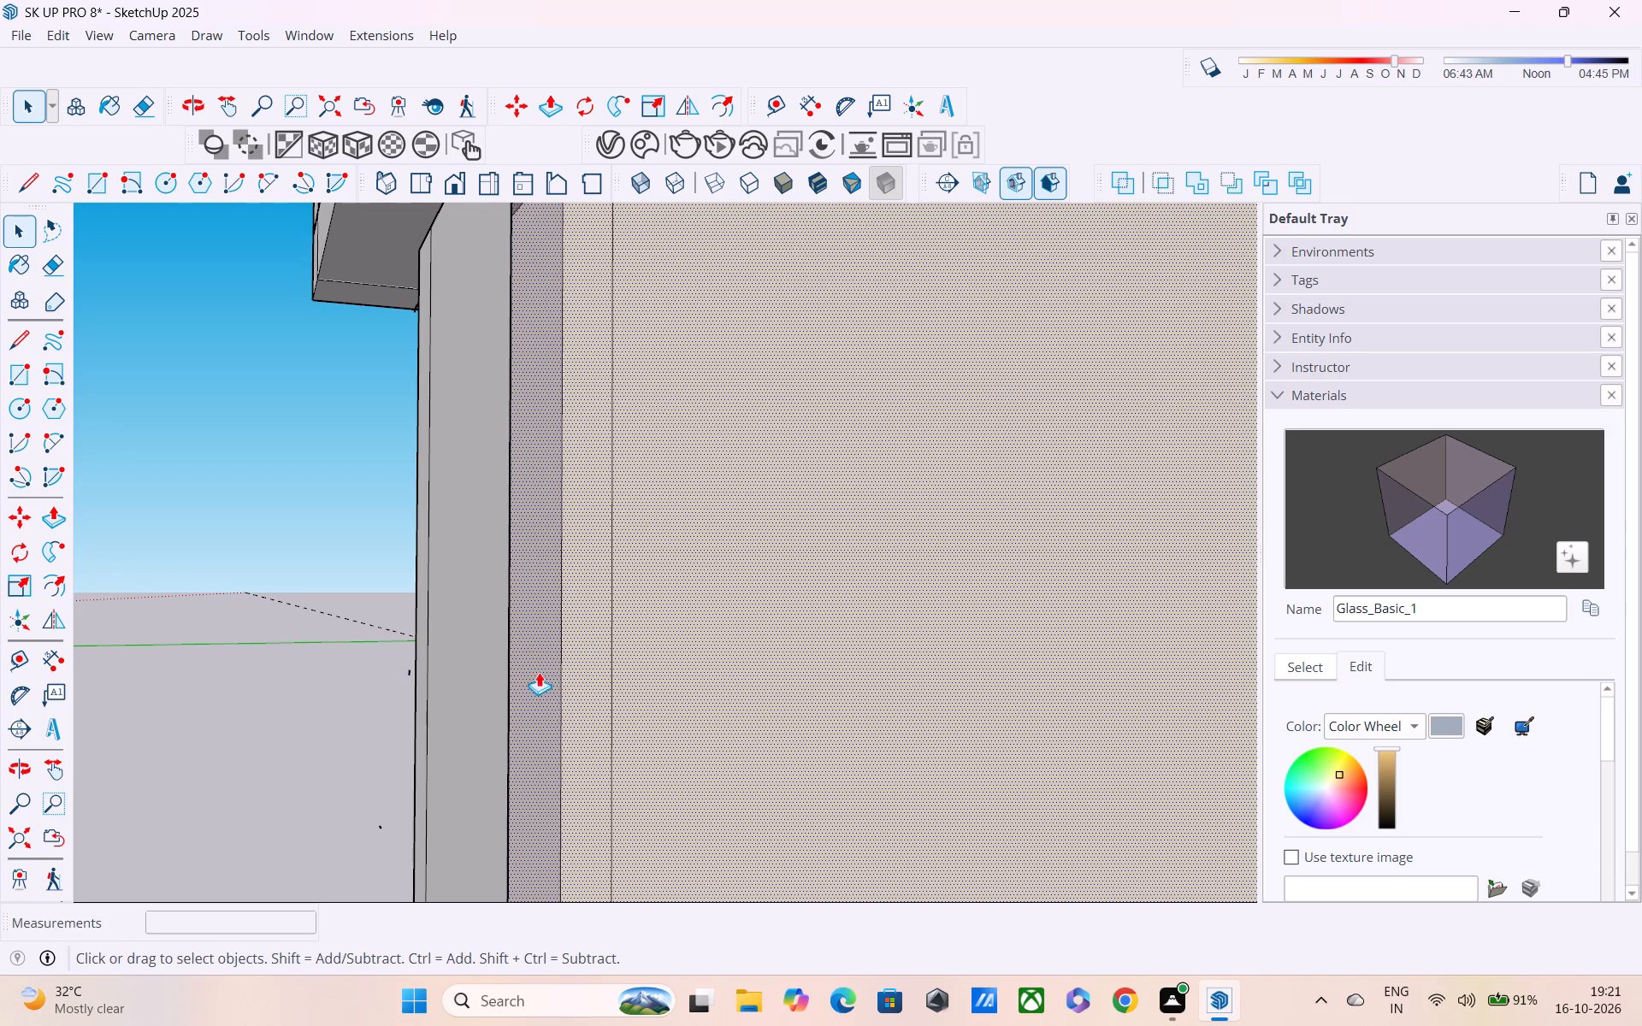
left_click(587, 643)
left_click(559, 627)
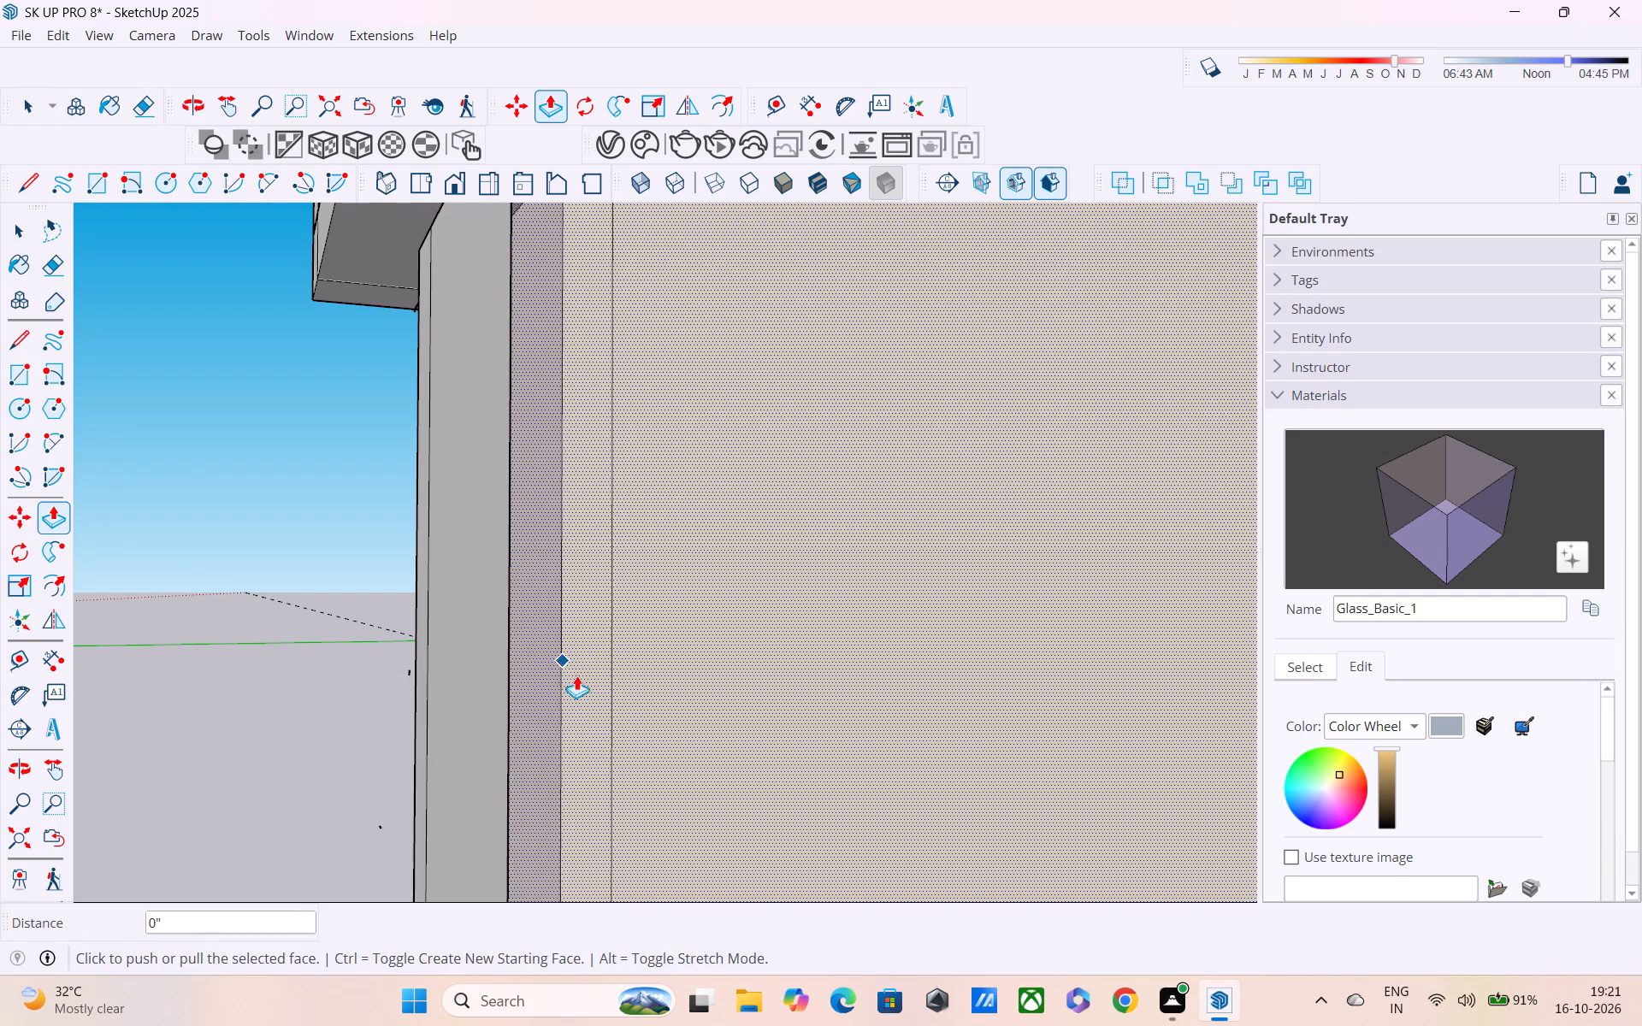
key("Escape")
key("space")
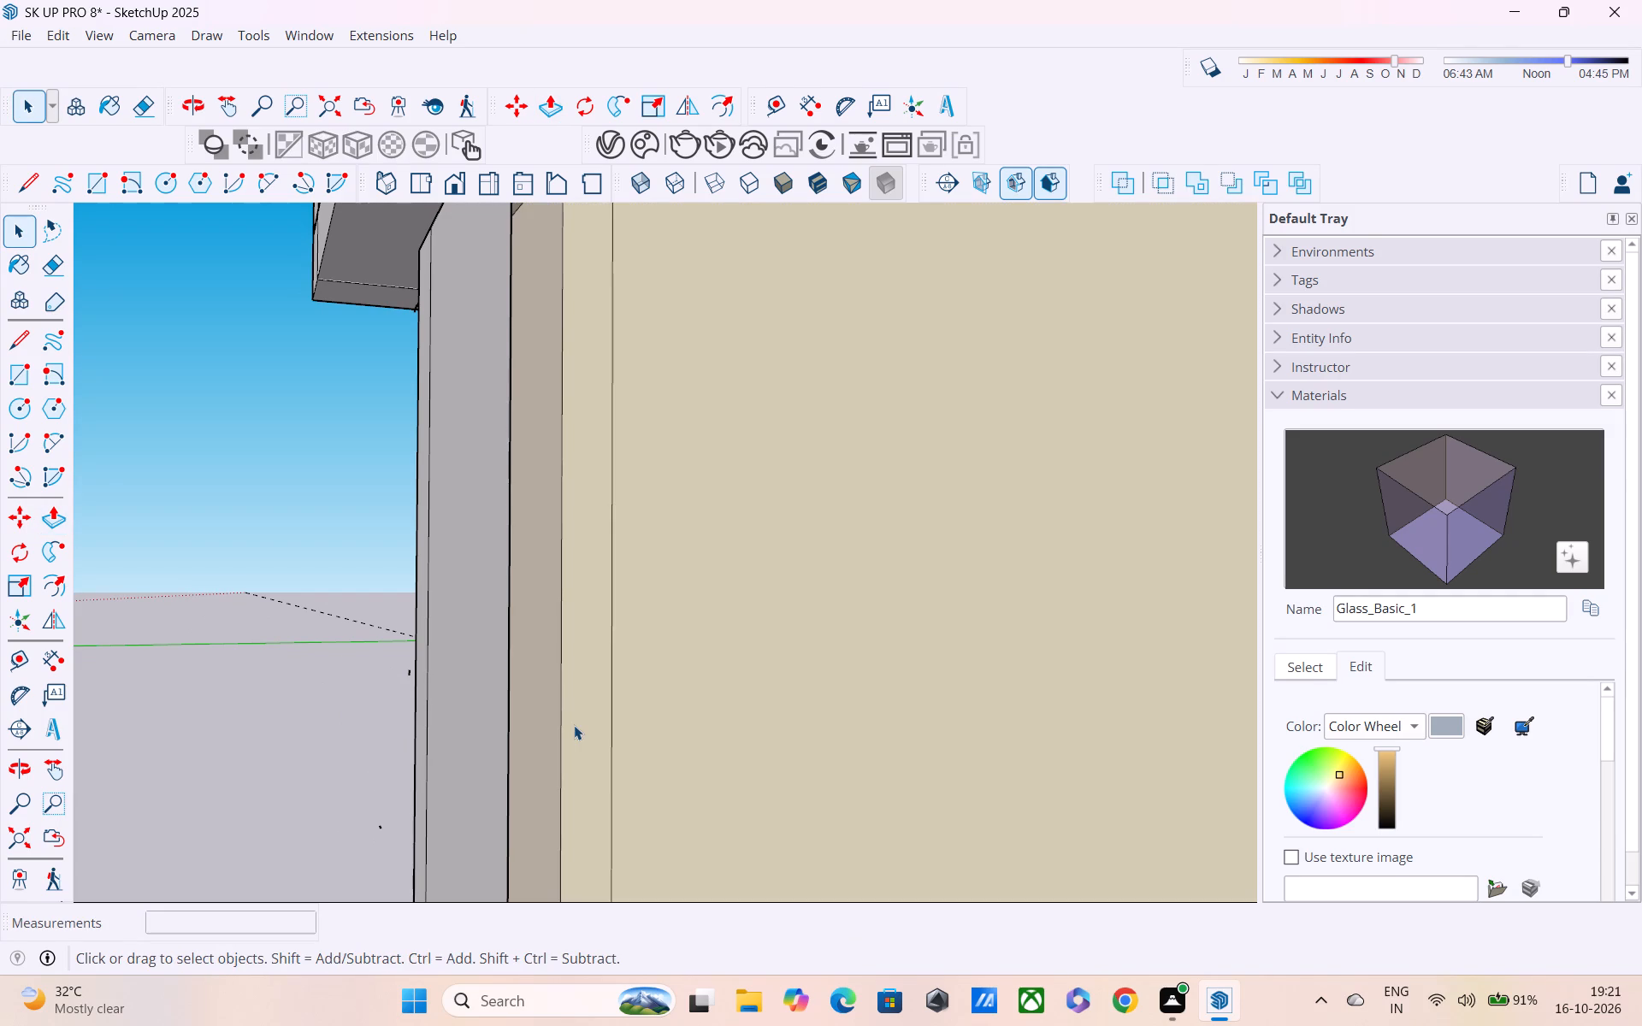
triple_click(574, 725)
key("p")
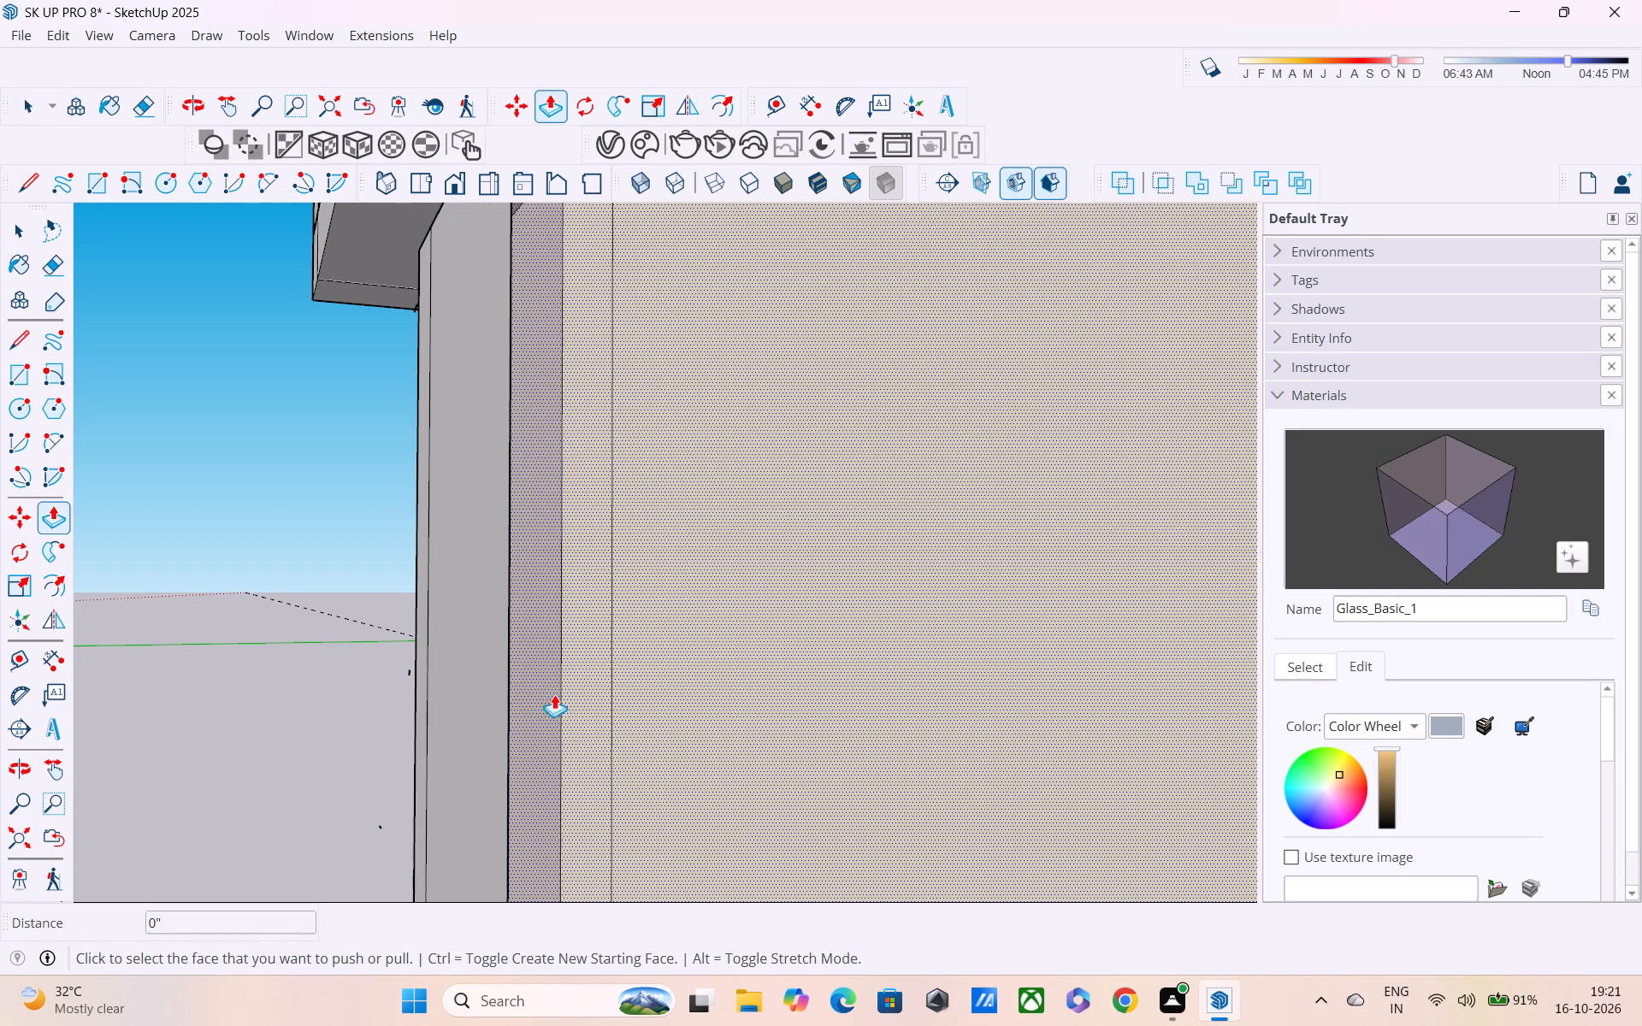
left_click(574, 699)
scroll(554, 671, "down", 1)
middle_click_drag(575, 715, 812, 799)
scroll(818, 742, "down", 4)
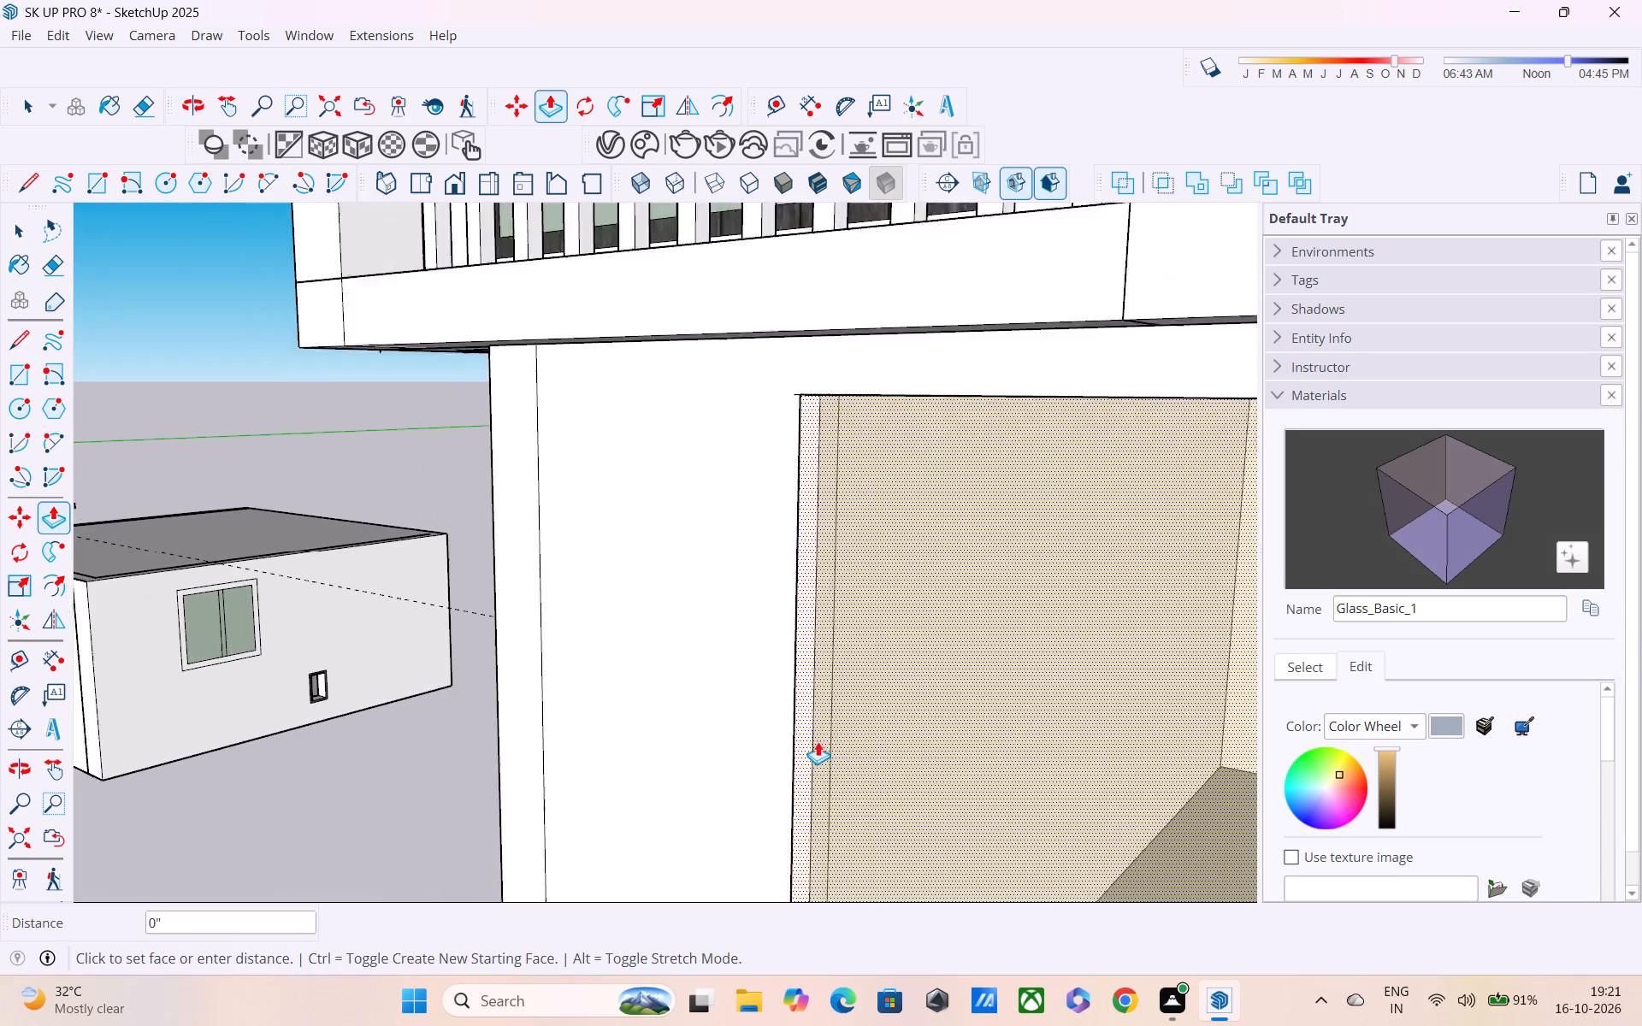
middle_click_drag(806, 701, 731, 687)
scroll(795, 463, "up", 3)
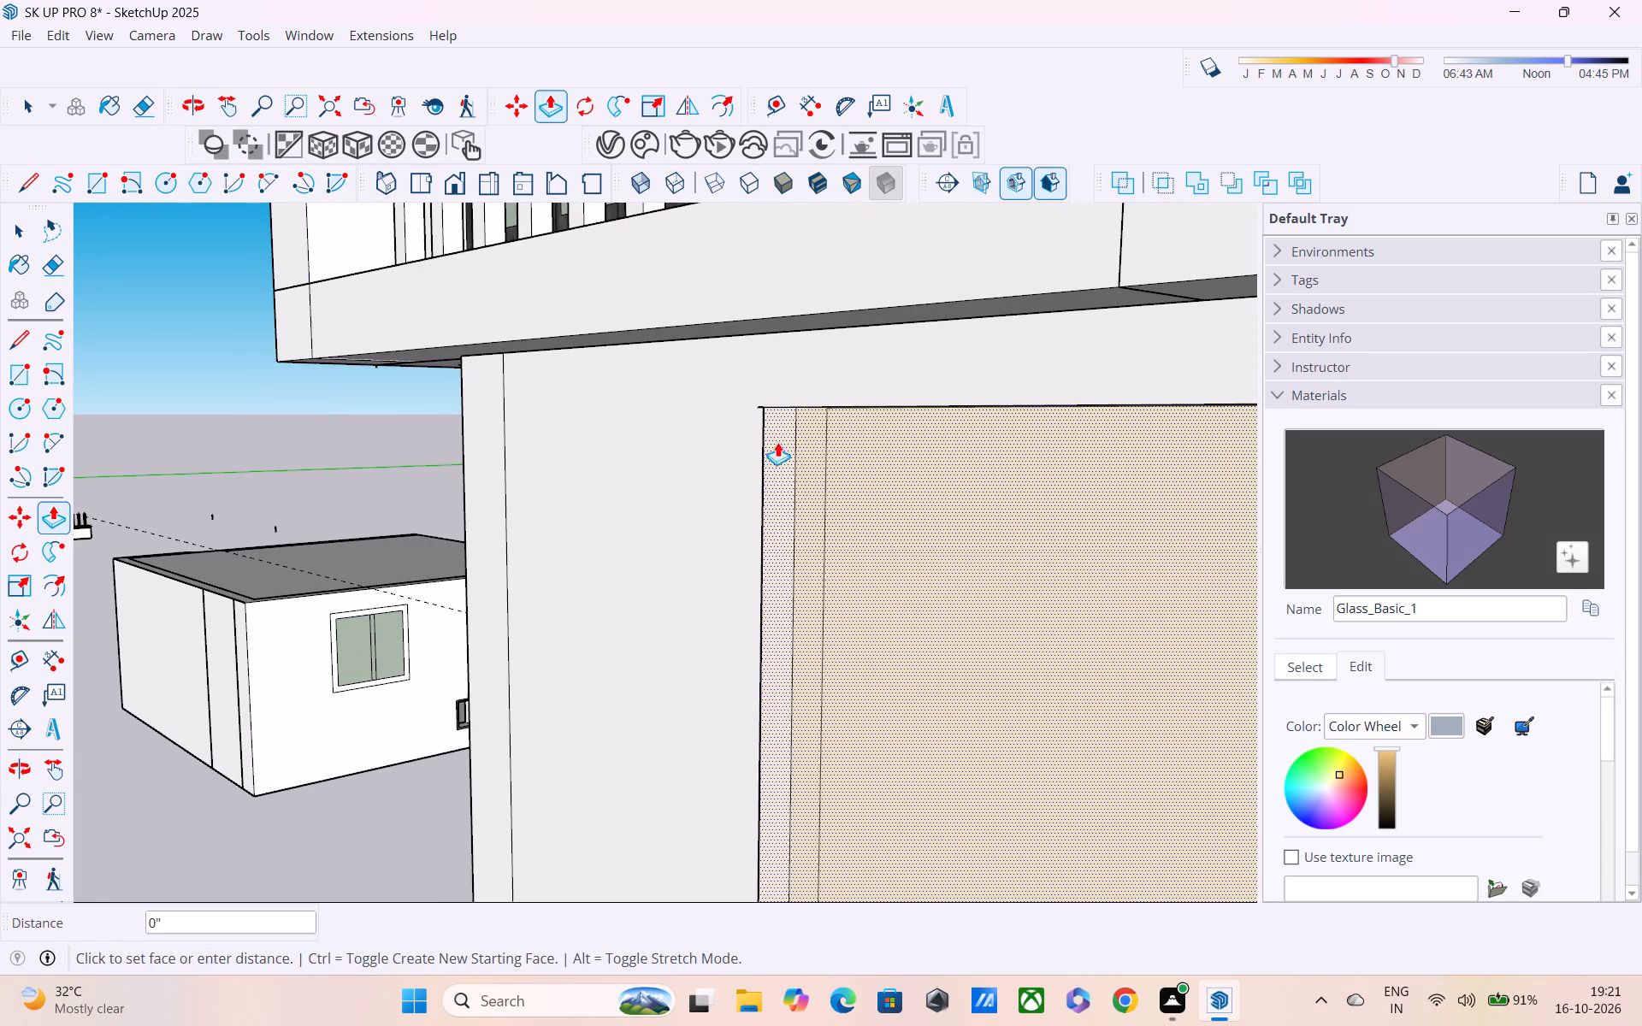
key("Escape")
Push/Pull the narrow white face beside the tinted surround of the larger ground-floor opening by a small amount.
middle_click_drag(759, 457, 575, 369)
scroll(711, 410, "up", 2)
middle_click_drag(655, 420, 627, 429)
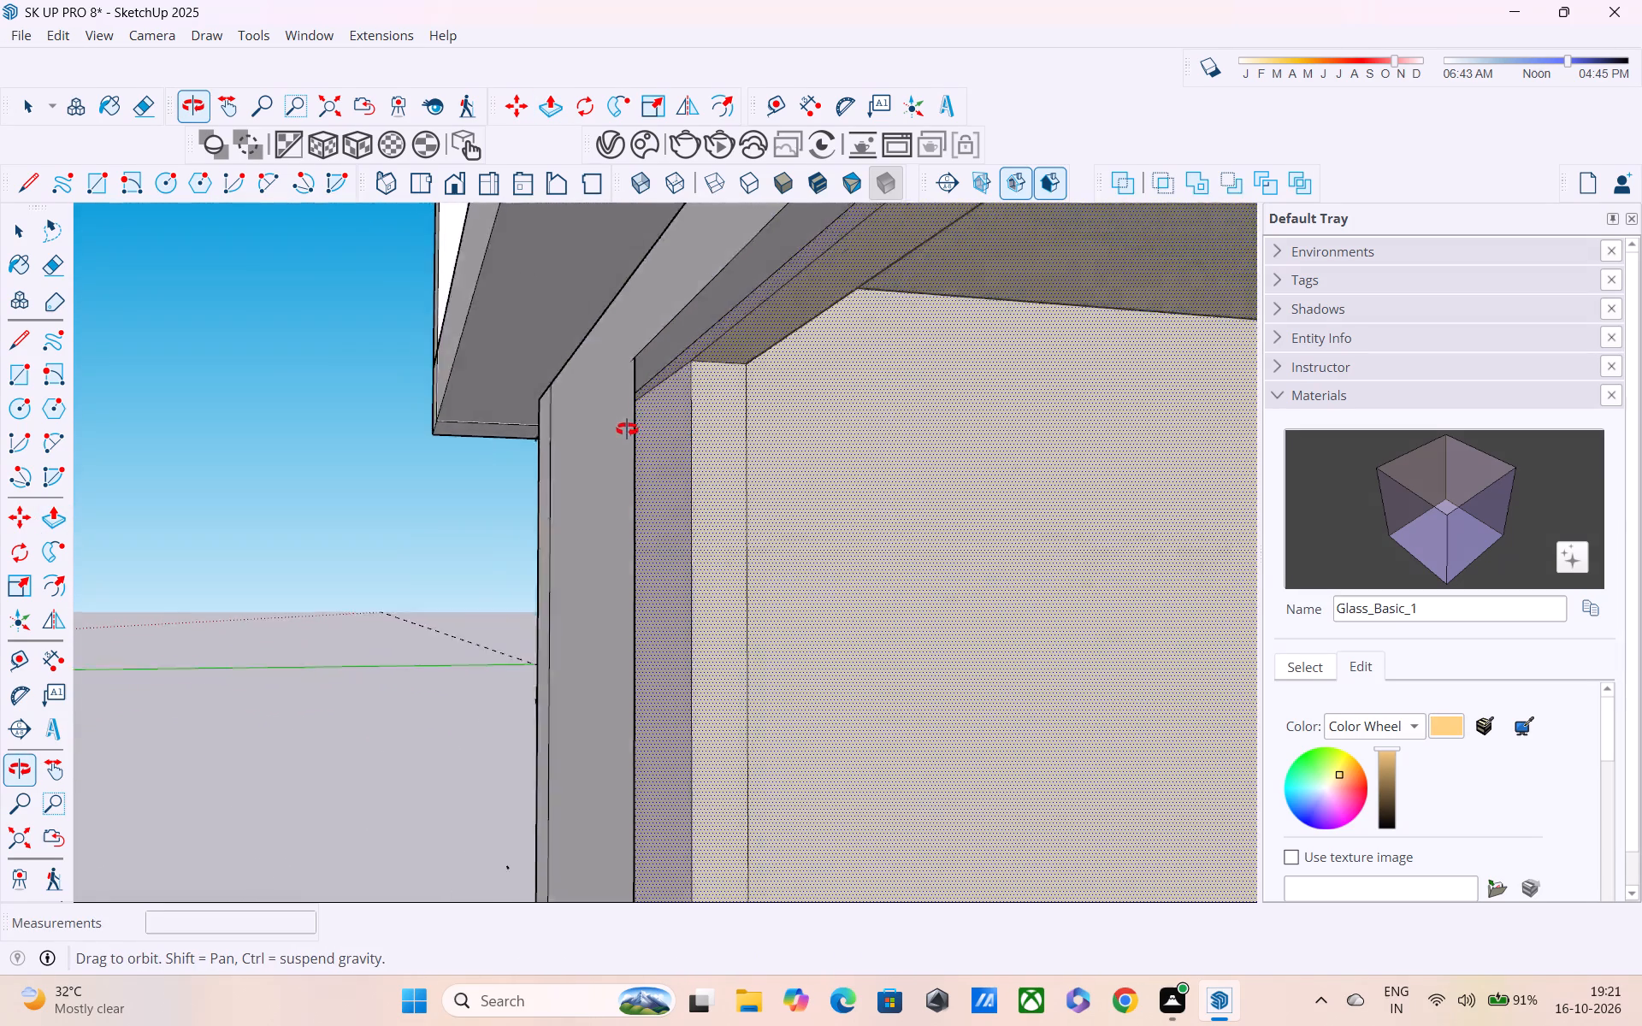
middle_click_drag(627, 429, 487, 426)
scroll(623, 455, "up", 2)
left_click(630, 447)
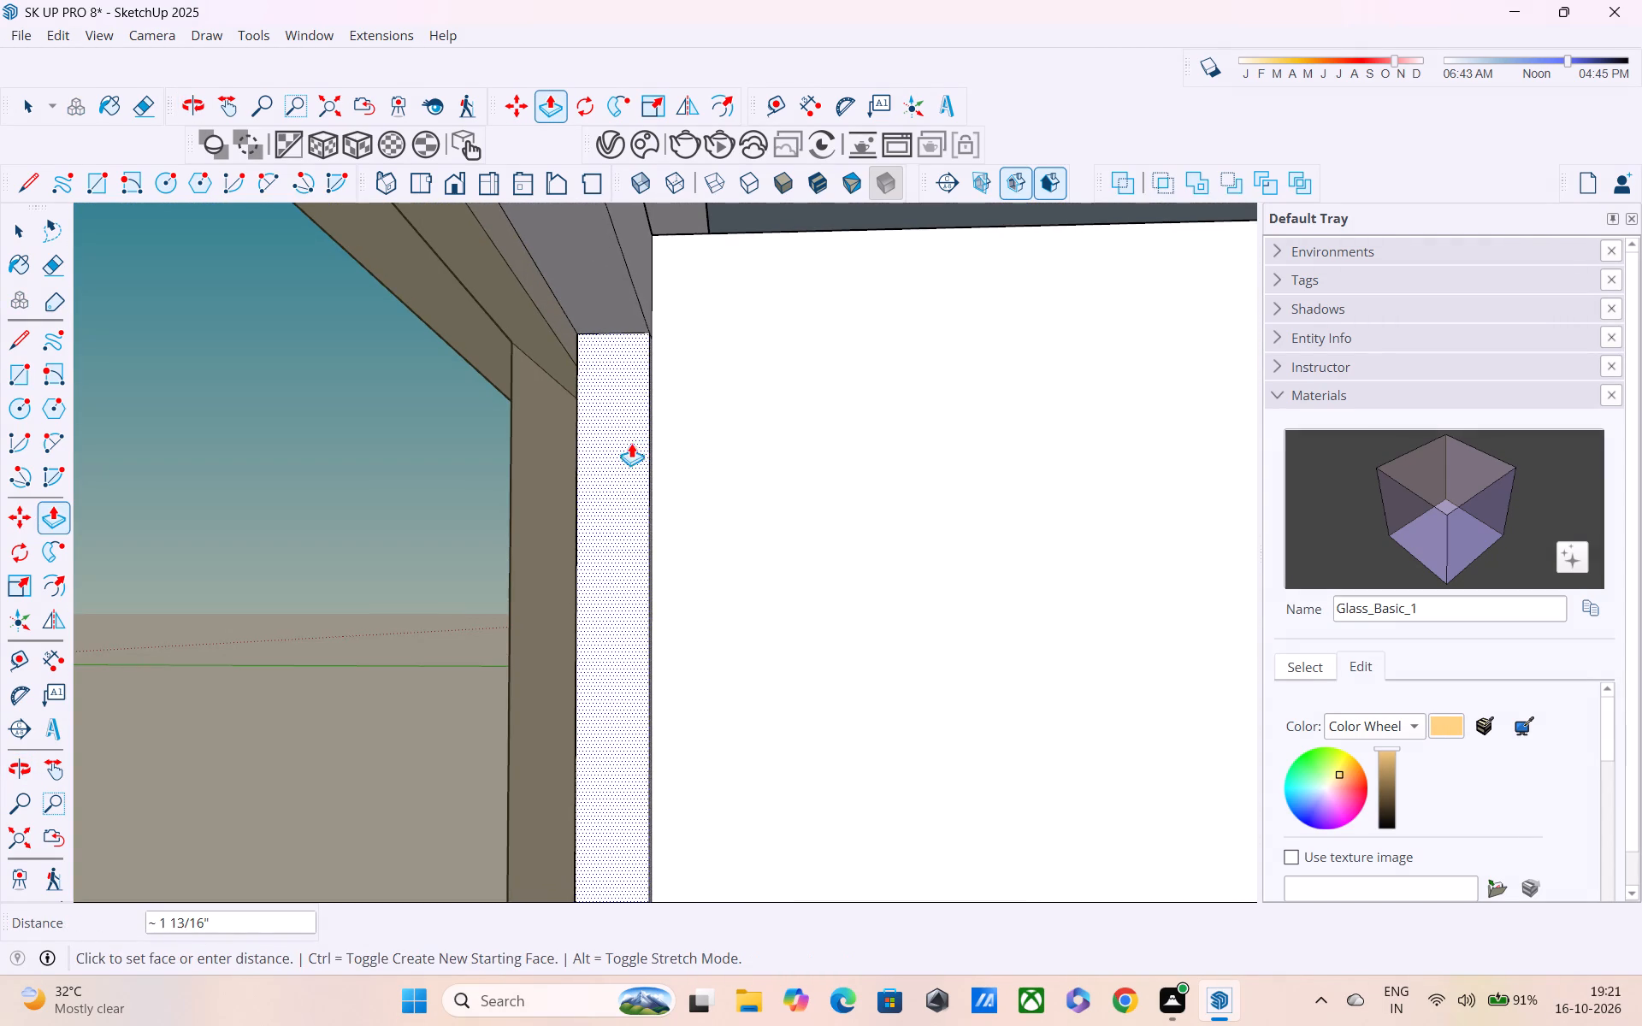
left_click_drag(638, 451, 676, 505)
Push/Pull the large white wall face beside that narrow strip by about 4' 3 7/16".
left_click(729, 549)
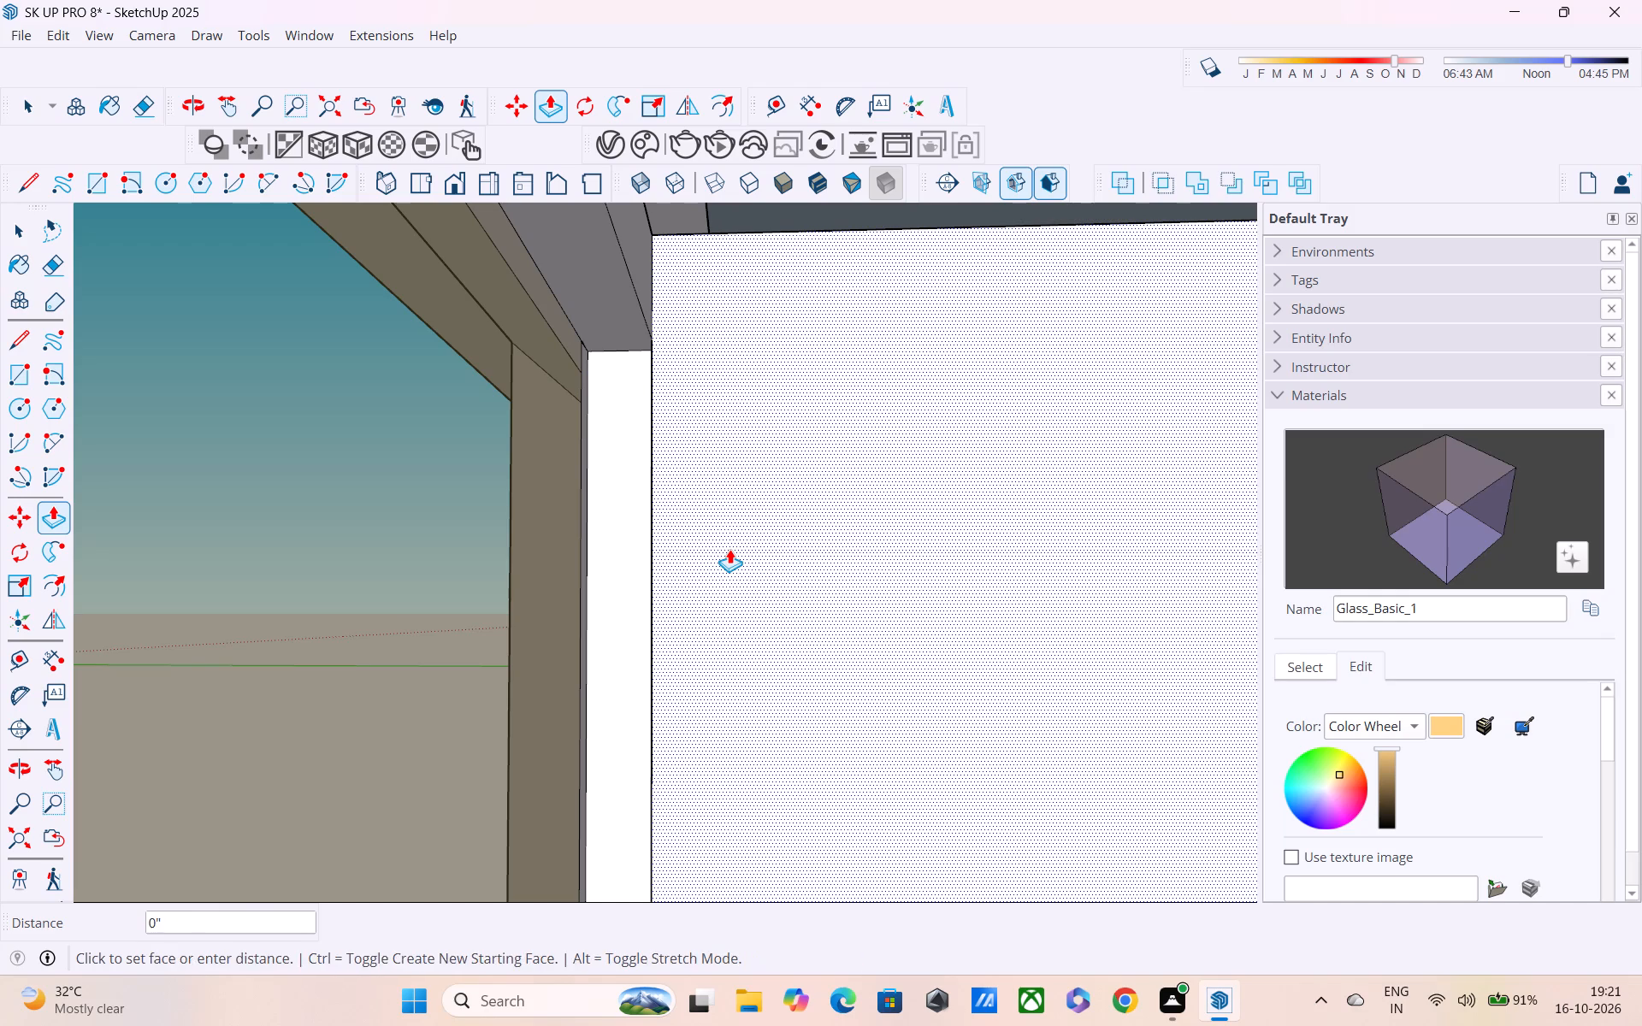
left_click_drag(729, 549, 766, 605)
left_click_drag(735, 629, 719, 584)
scroll(827, 712, "down", 5)
middle_click_drag(717, 681, 735, 700)
scroll(724, 683, "down", 6)
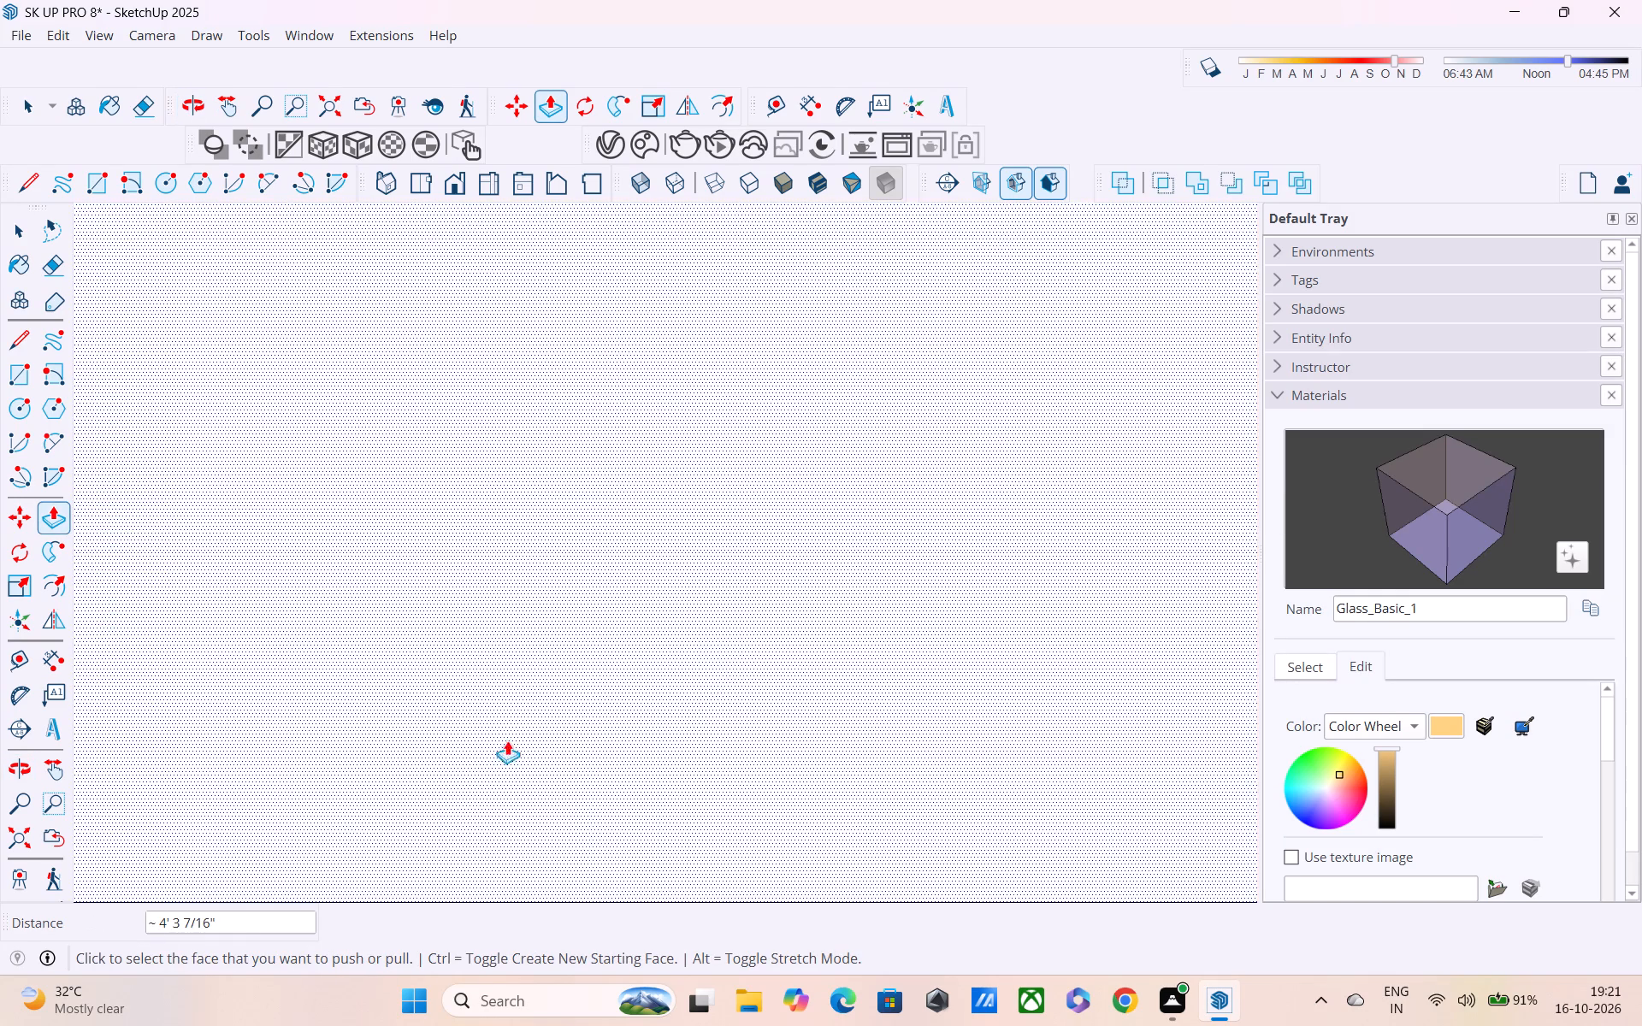
left_click(17, 834)
scroll(112, 835, "down", 4)
middle_click_drag(236, 851, 310, 858)
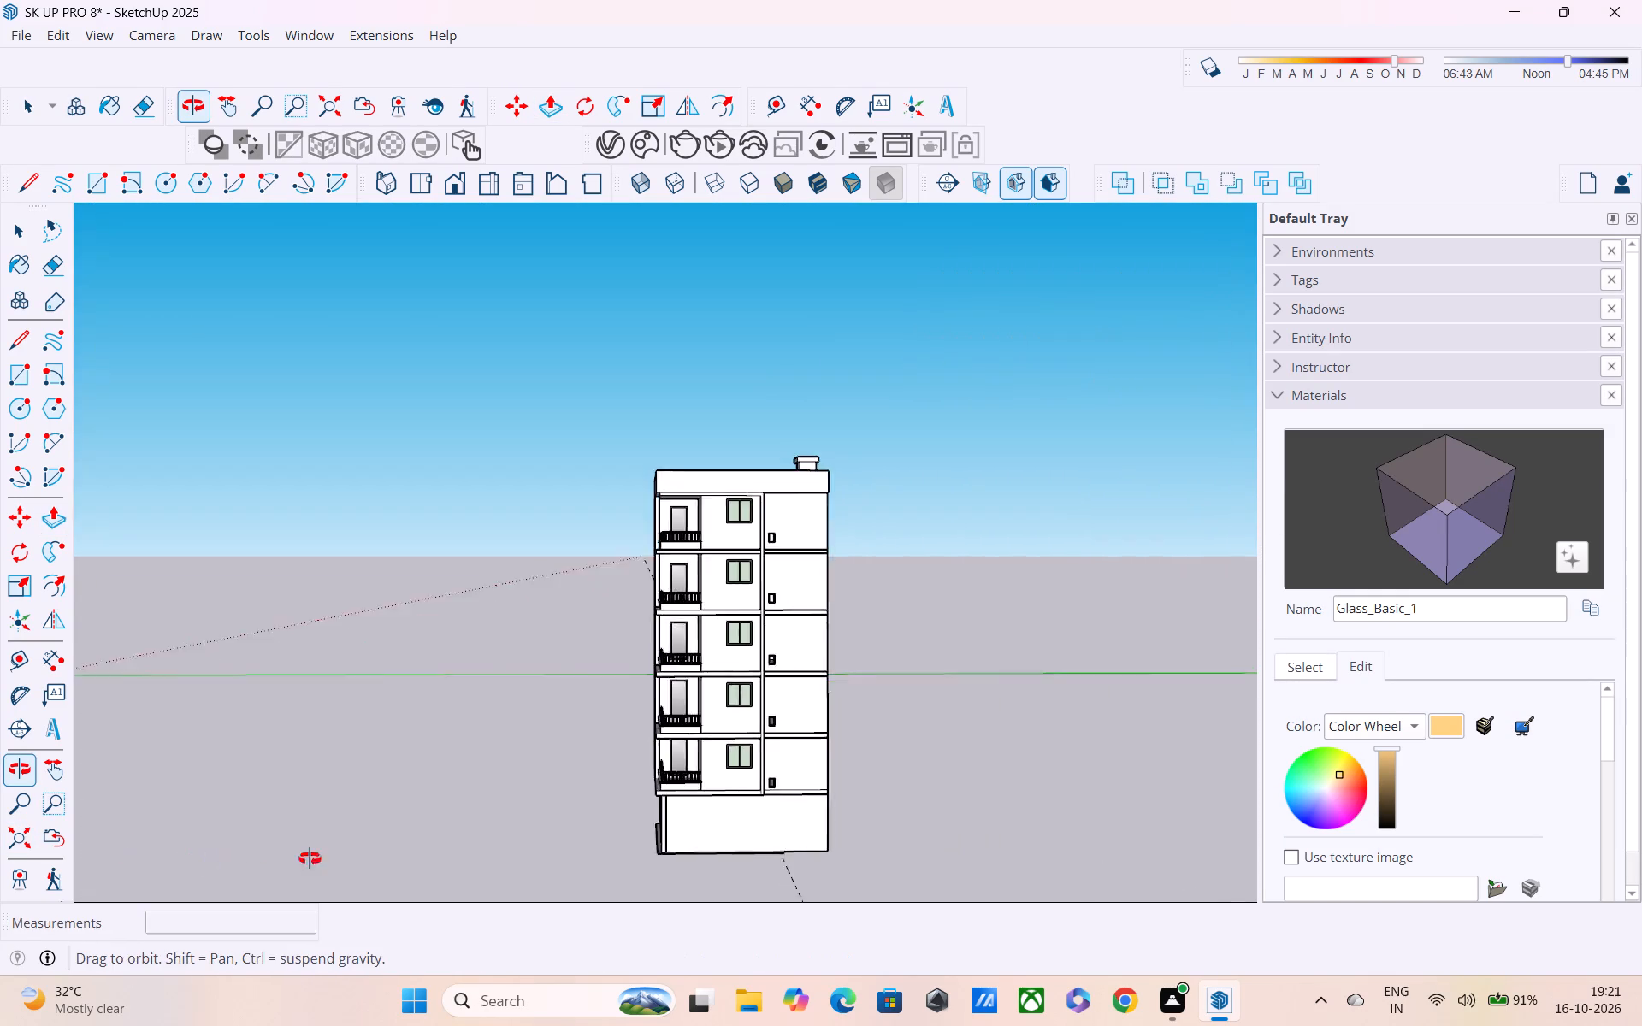
Draw a horizontal line about 3' 8 3/8" long from the larger ground-floor opening's top corner across the white wall to the corner strip.
middle_click_drag(310, 858, 836, 828)
scroll(706, 796, "up", 4)
middle_click_drag(676, 785, 572, 739)
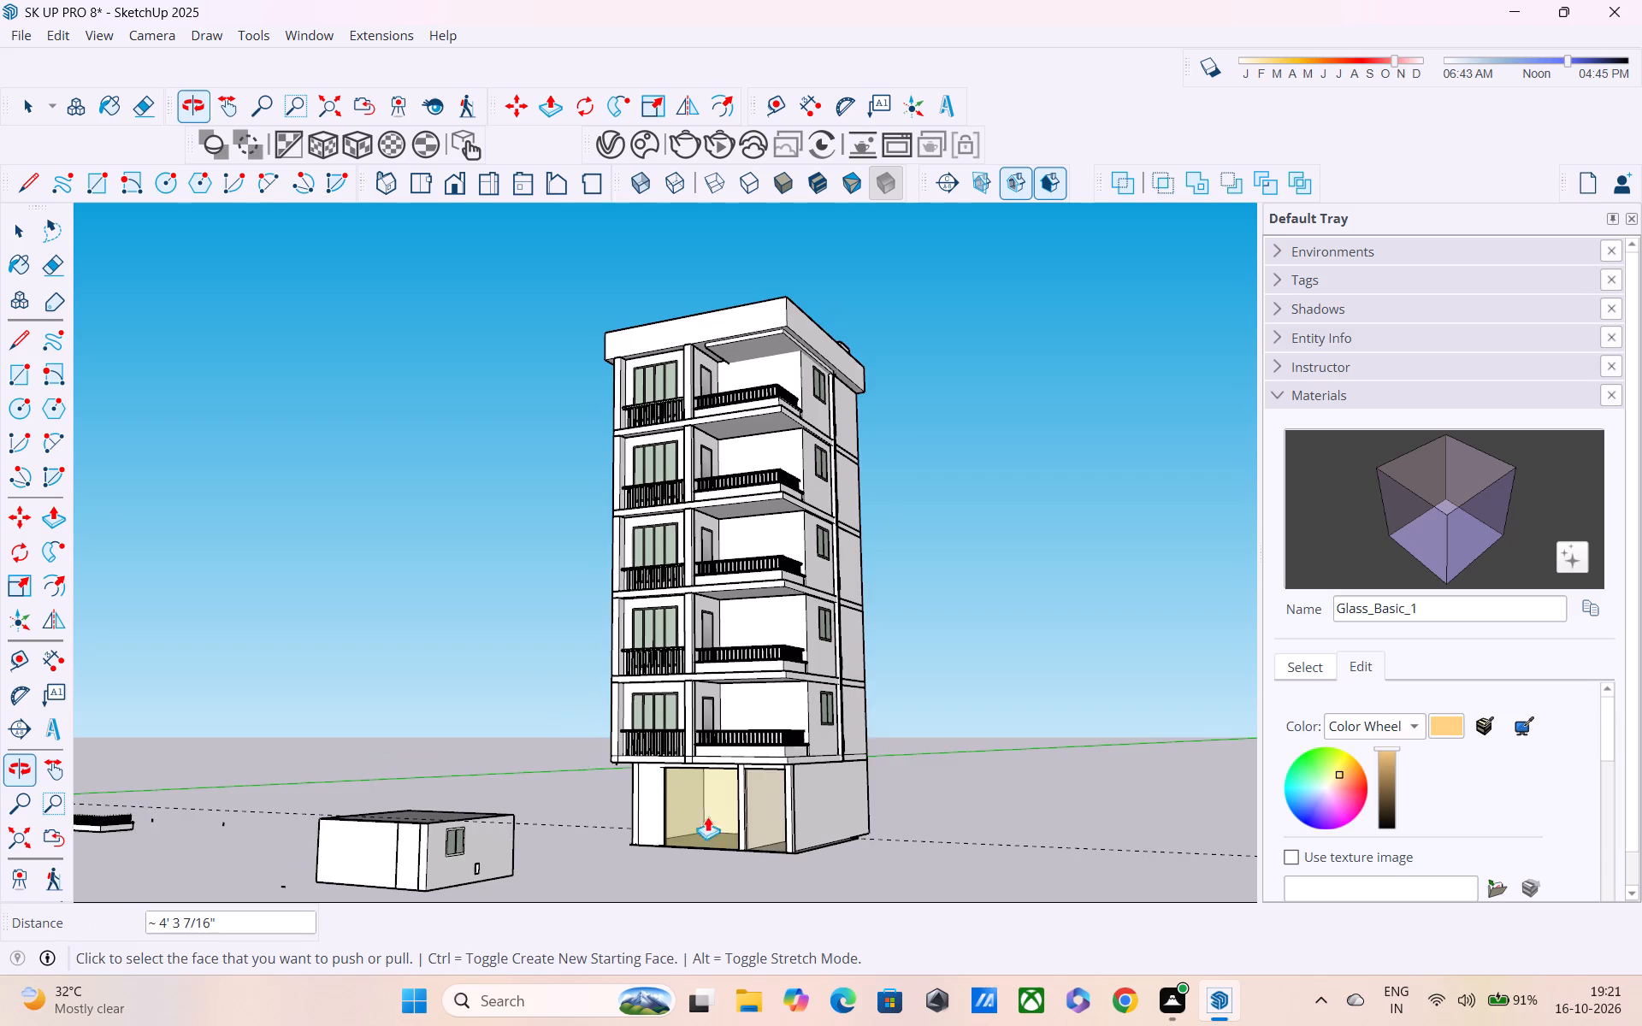
scroll(733, 828, "up", 4)
scroll(628, 794, "up", 4)
key("space")
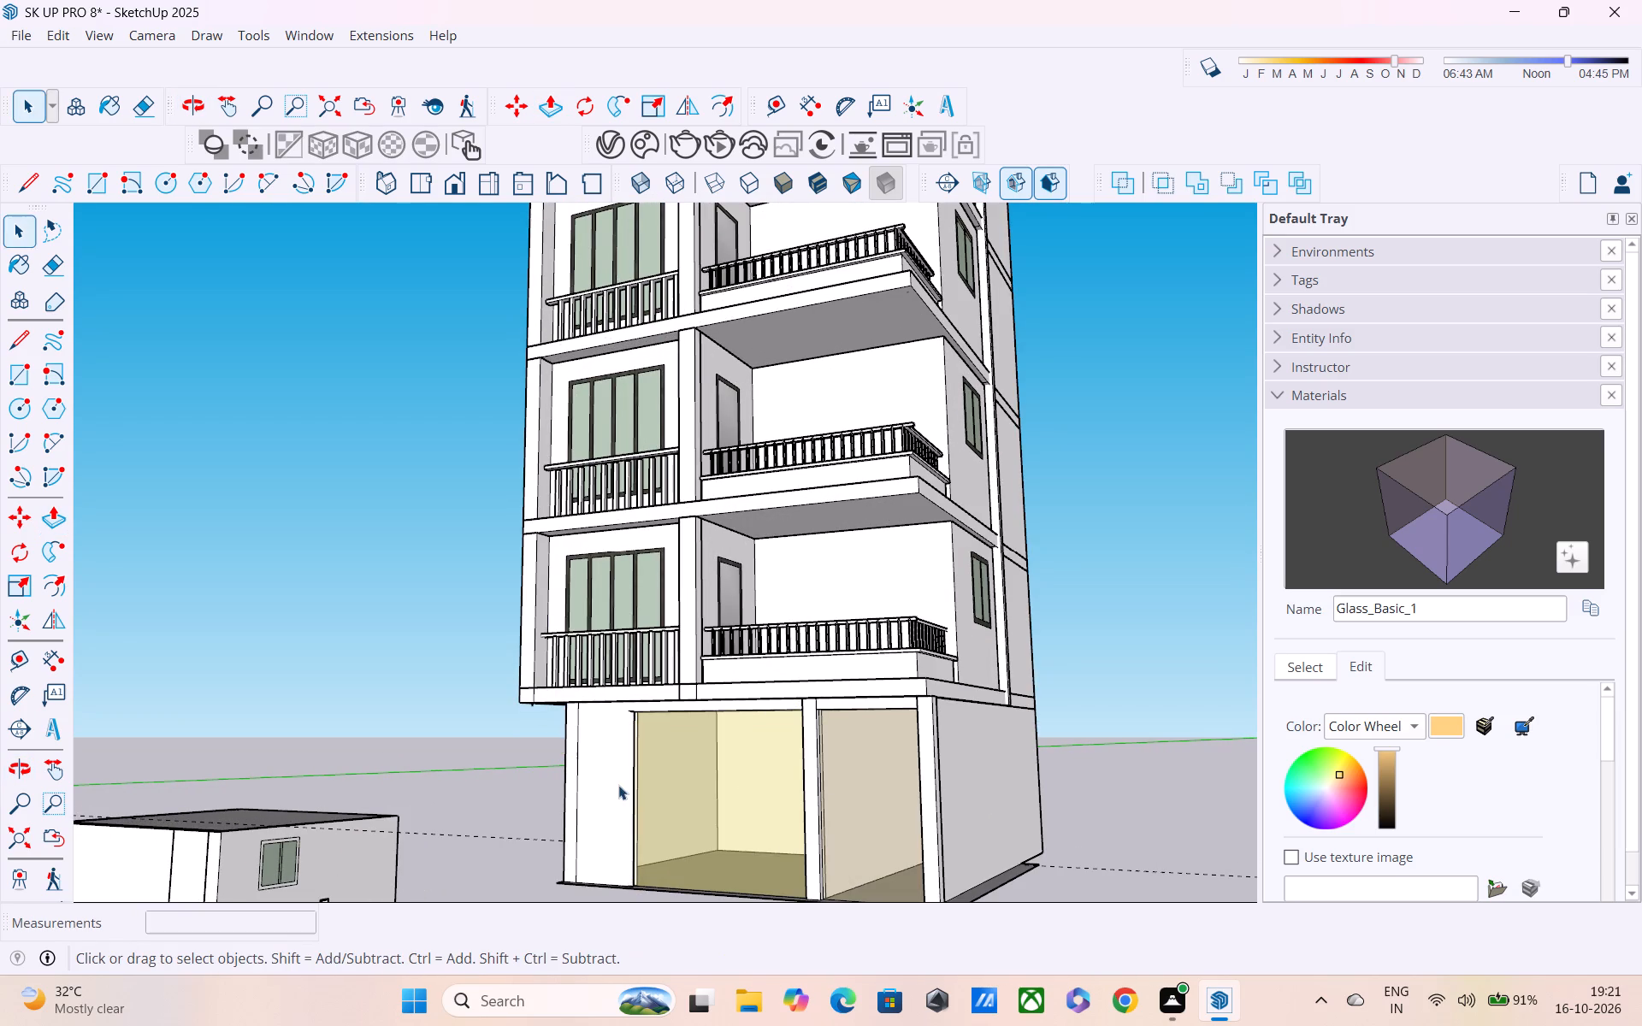
key("space")
key("l")
scroll(598, 716, "up", 4)
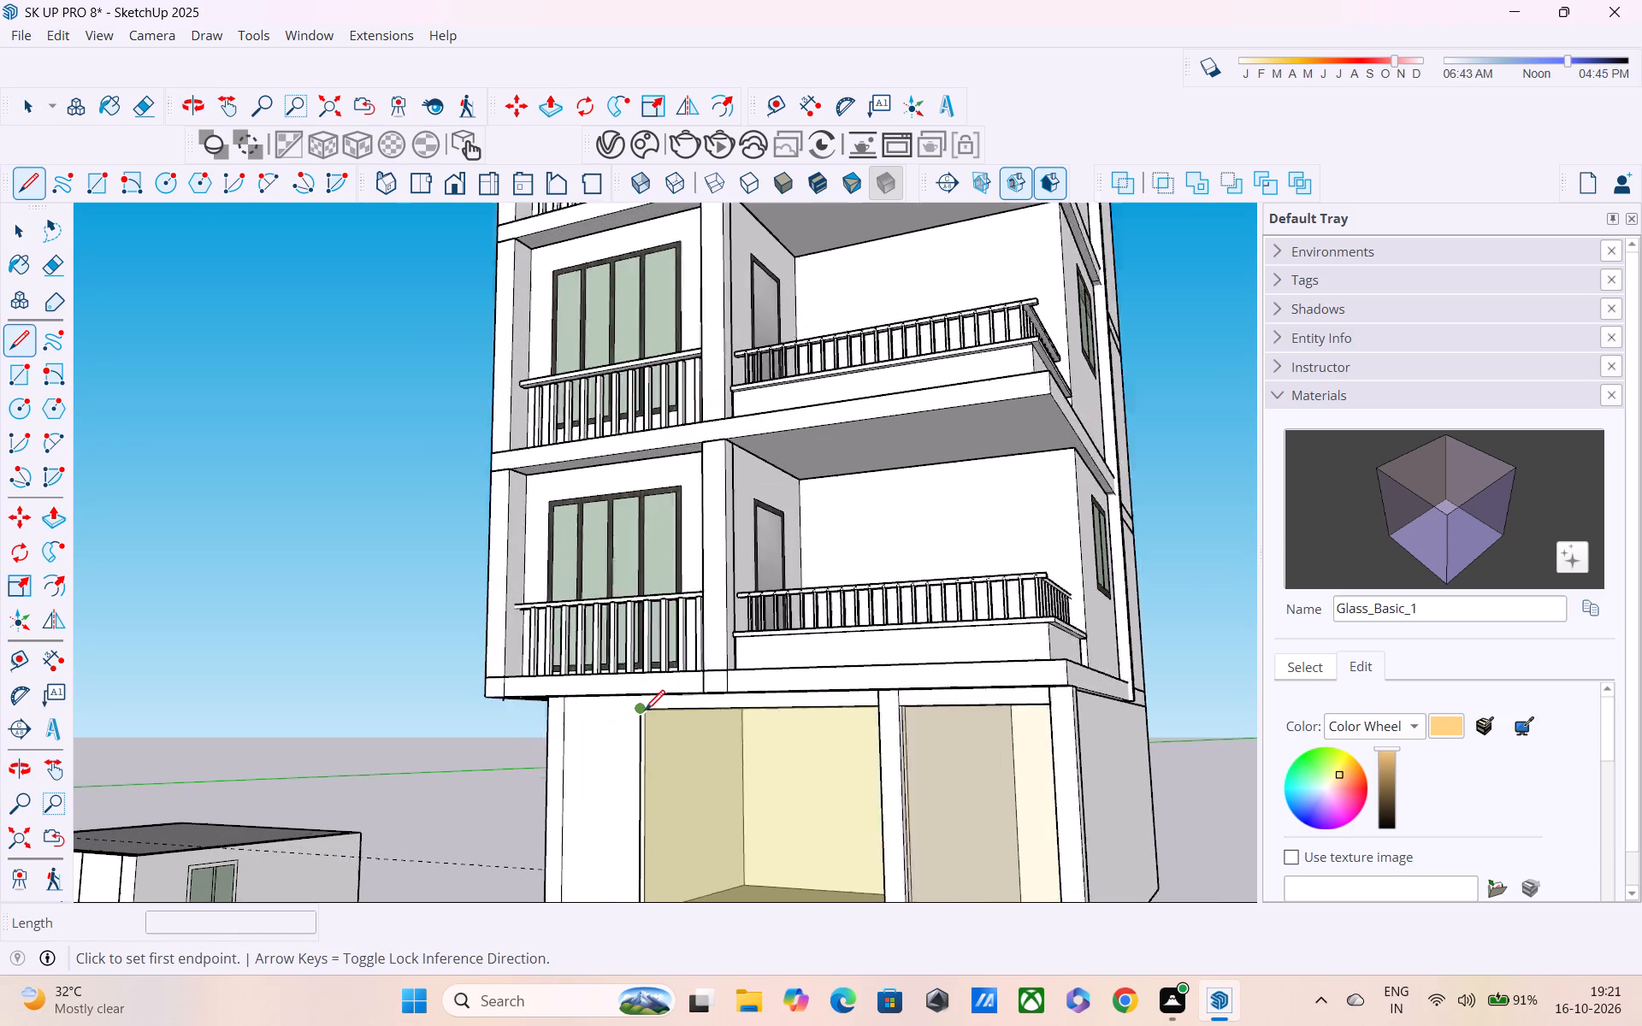
scroll(645, 712, "up", 2)
key("space")
double_click(588, 728)
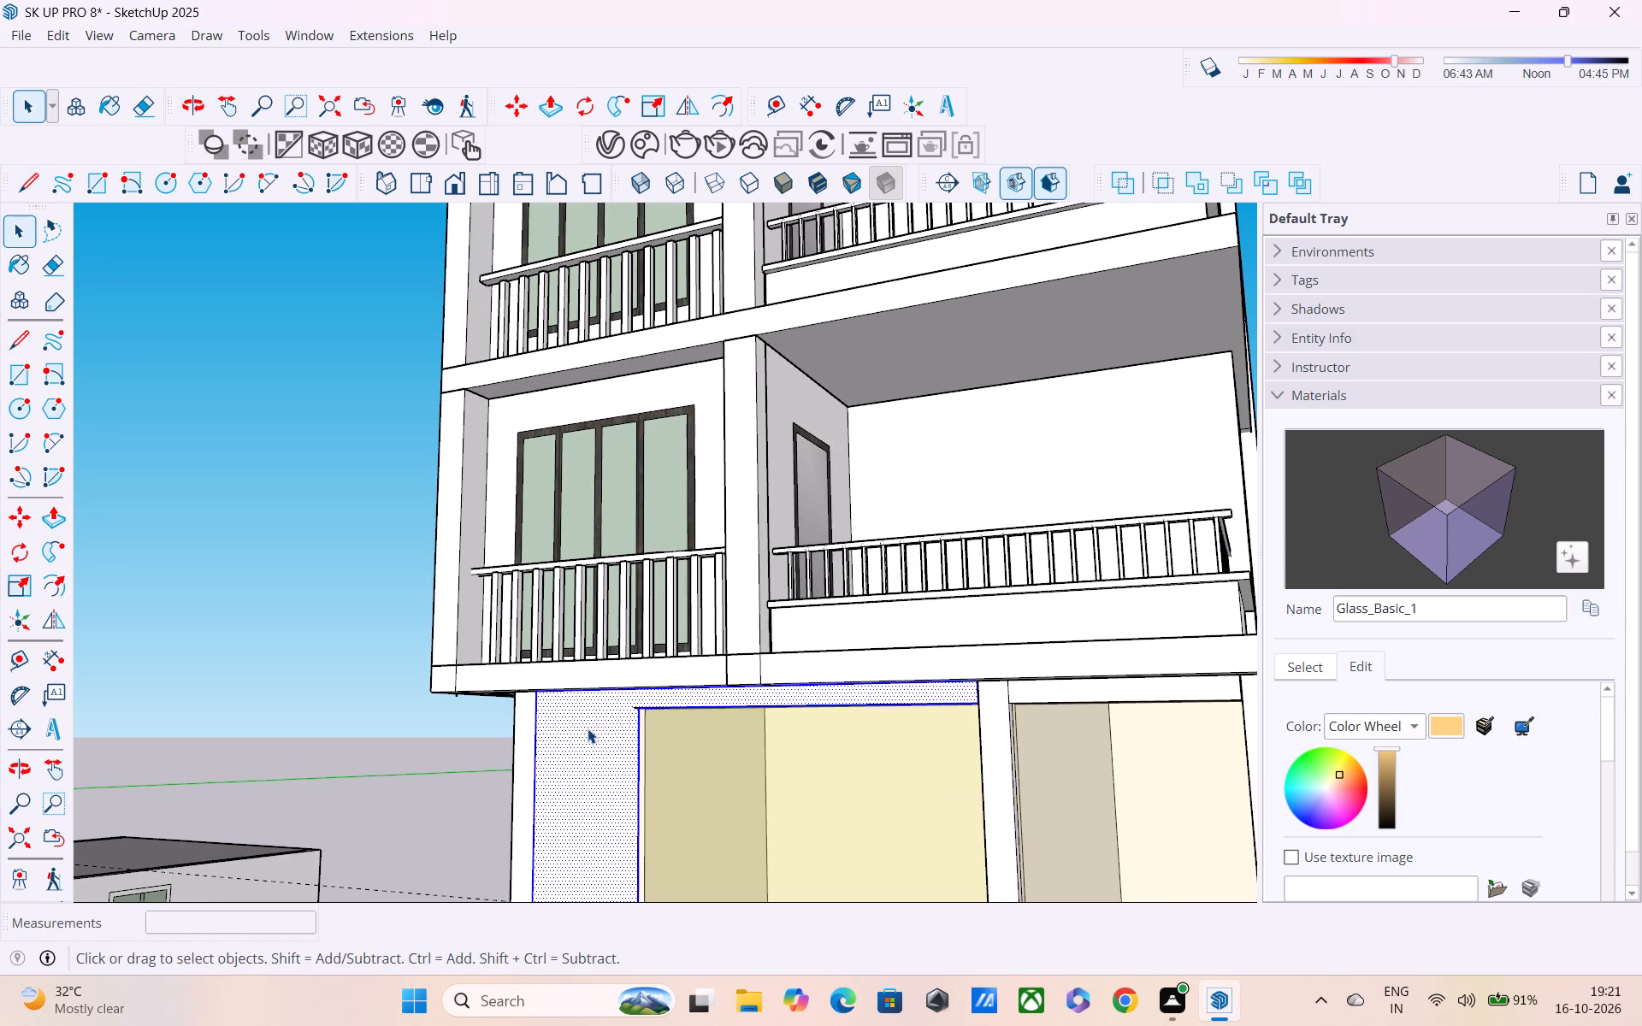
double_click(515, 766)
left_click(523, 769)
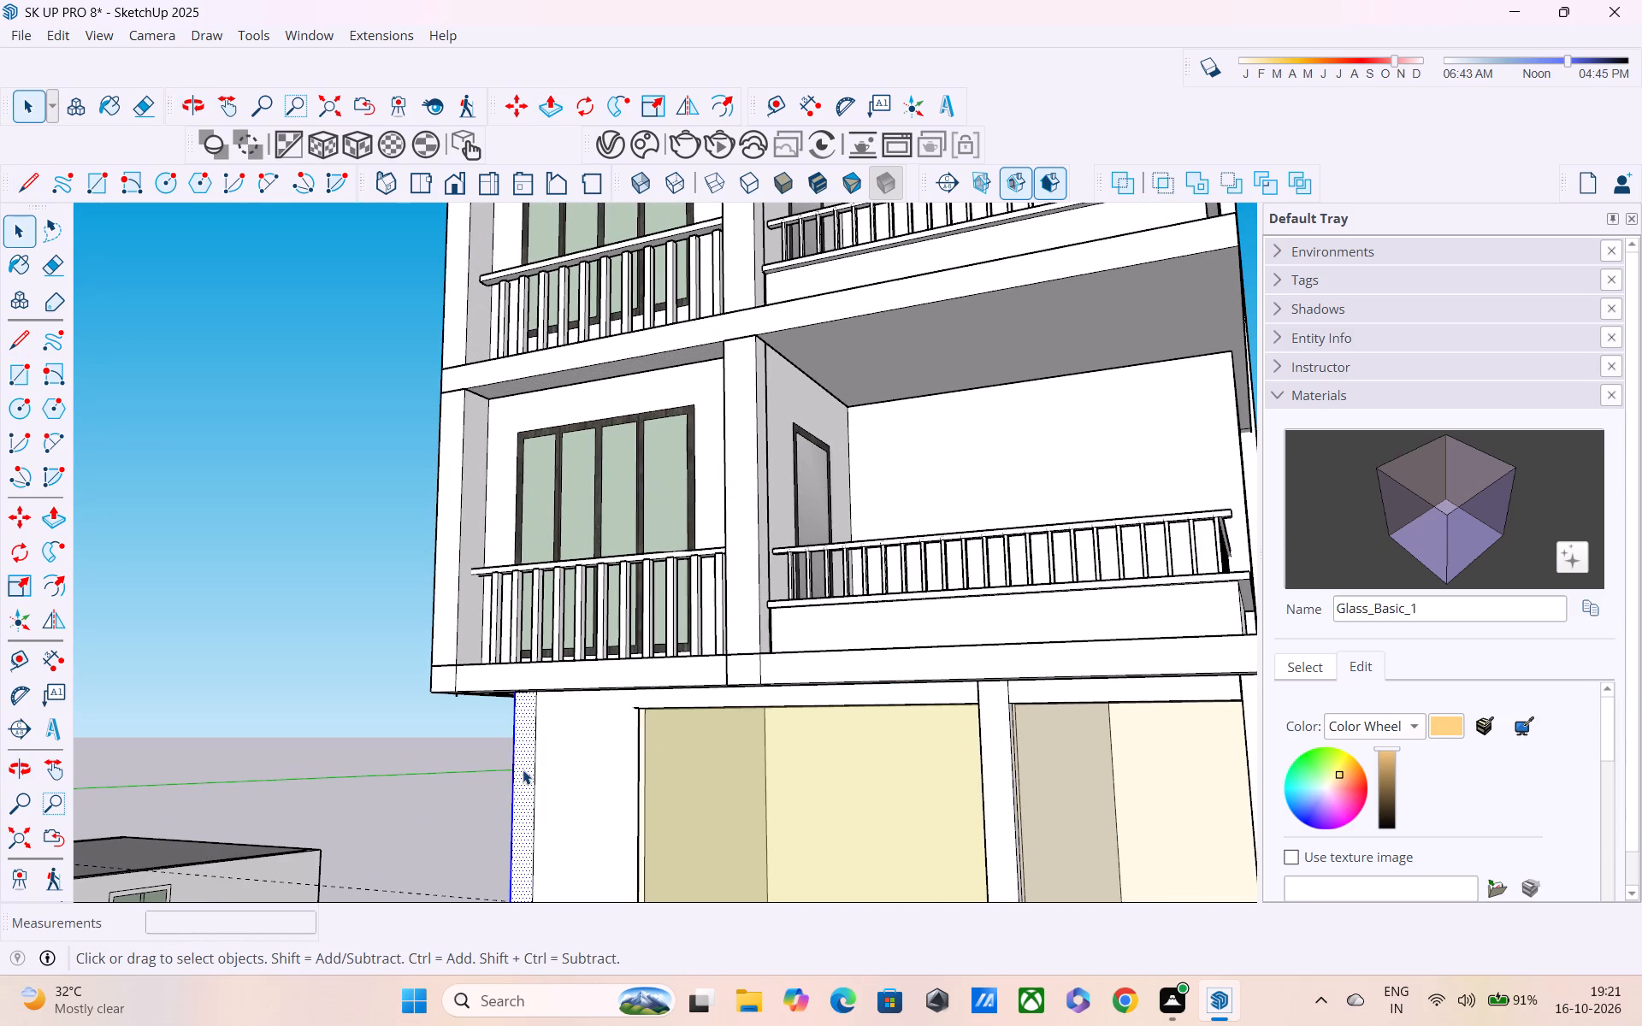
key("l")
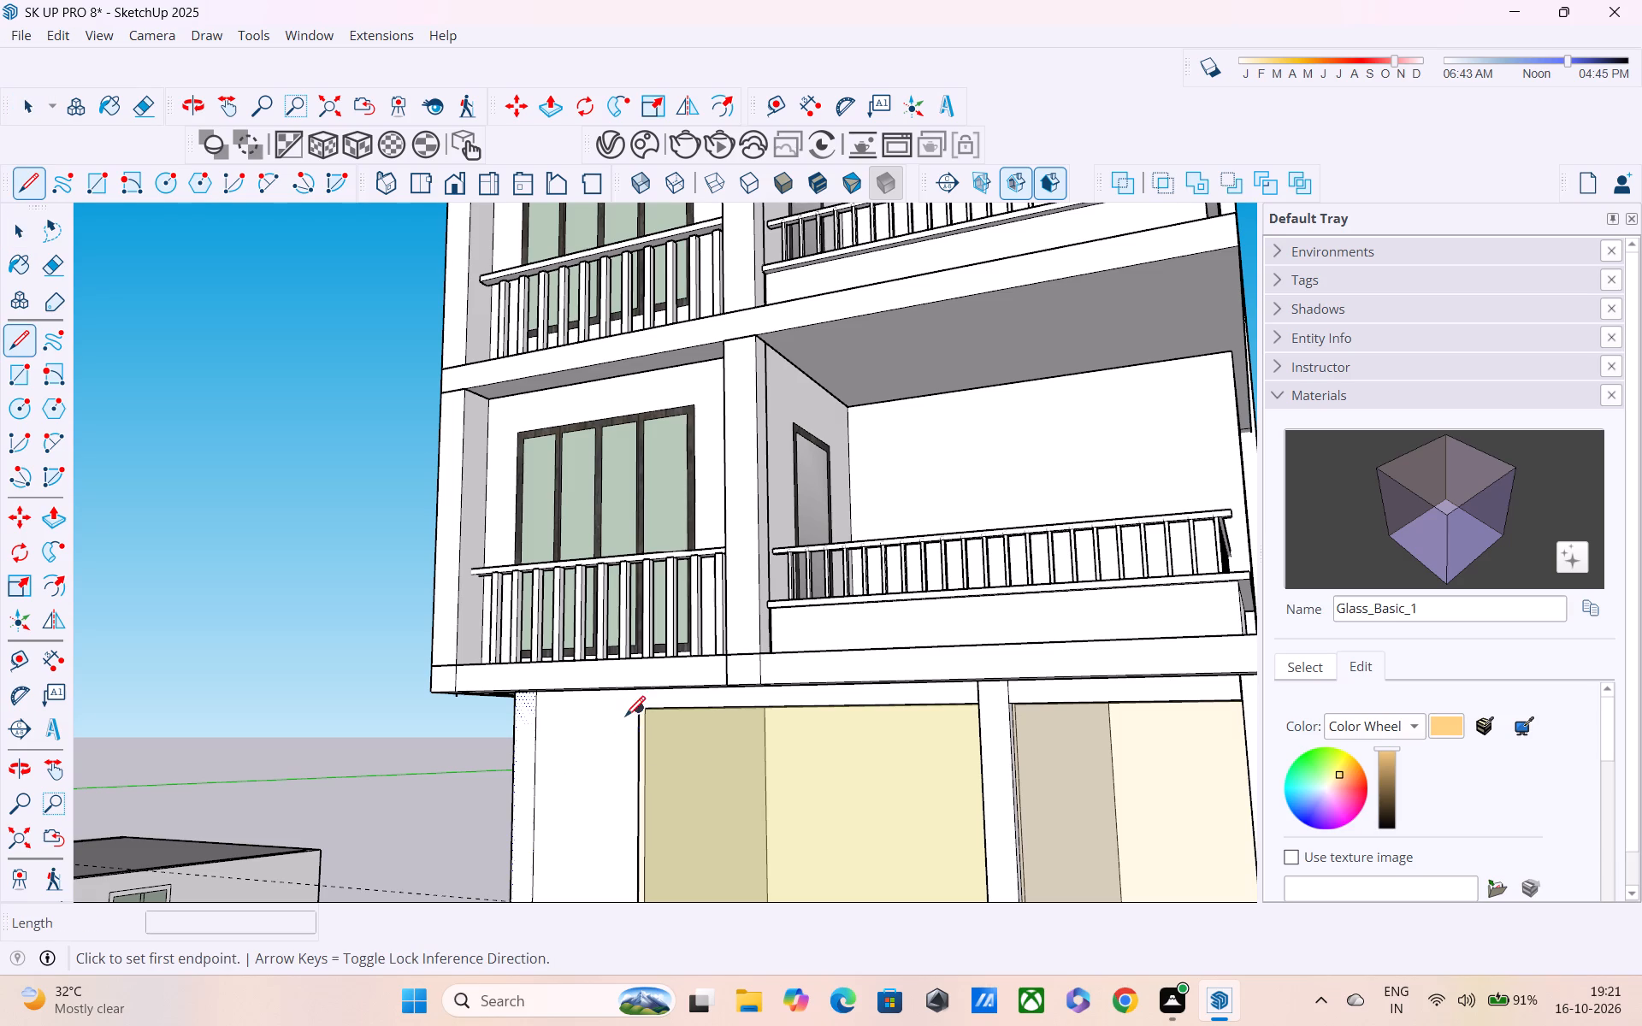
left_click(640, 711)
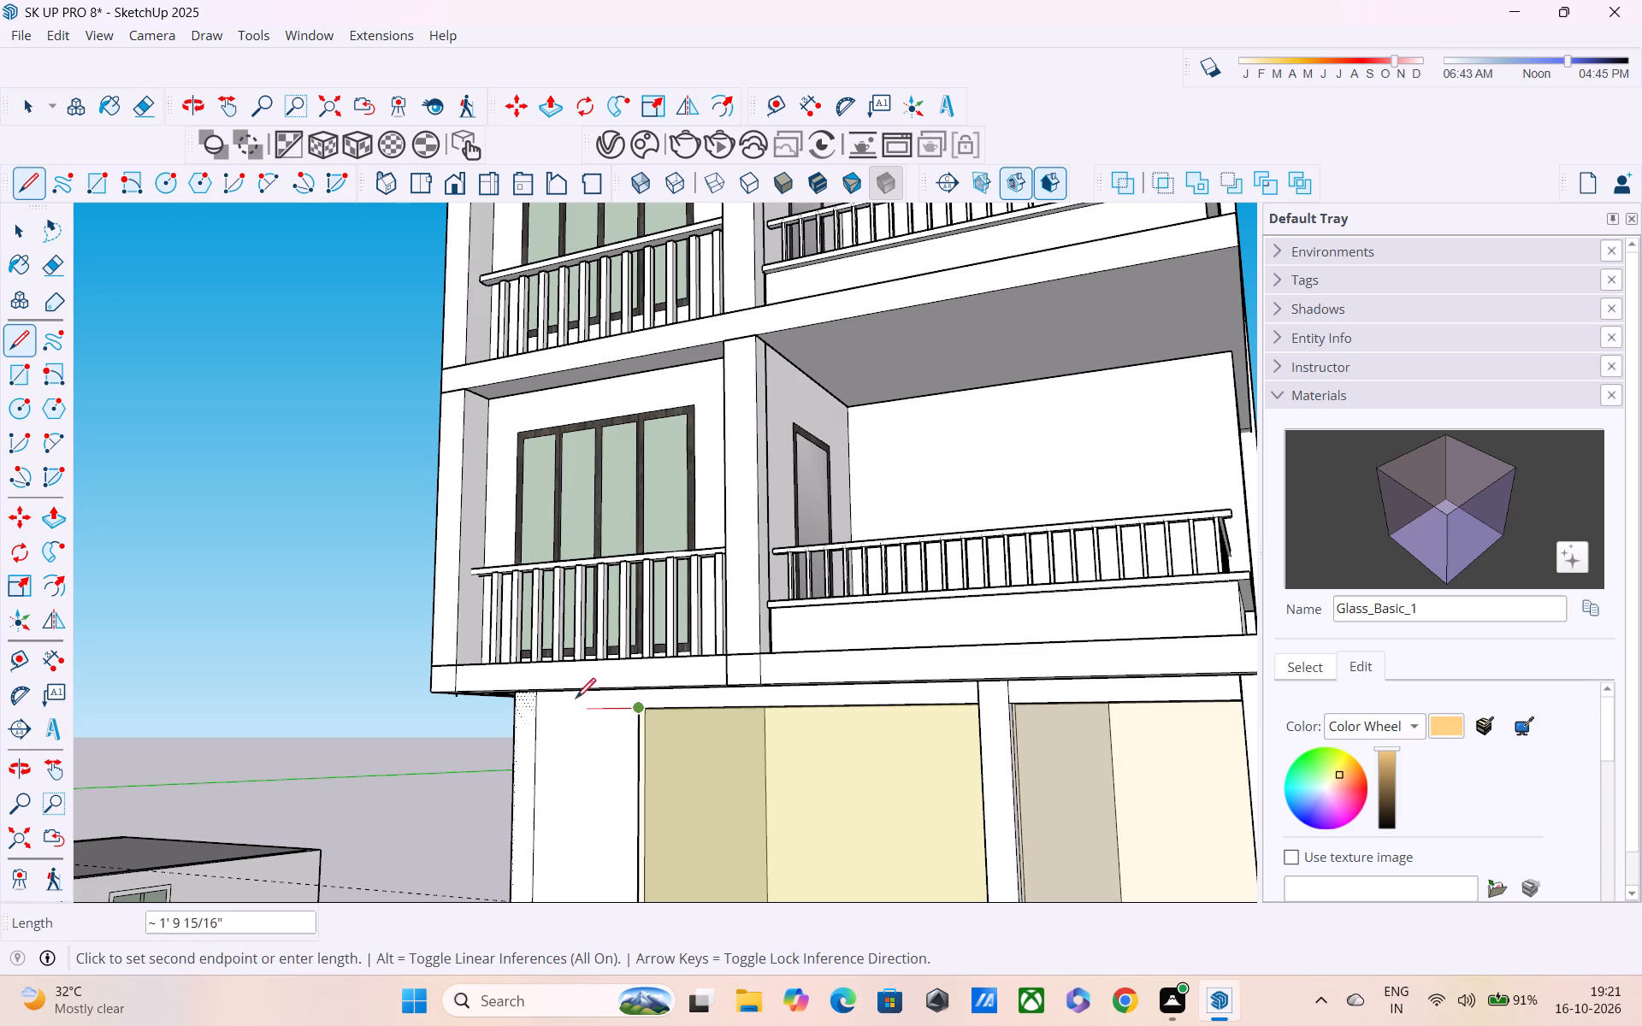
left_click(540, 715)
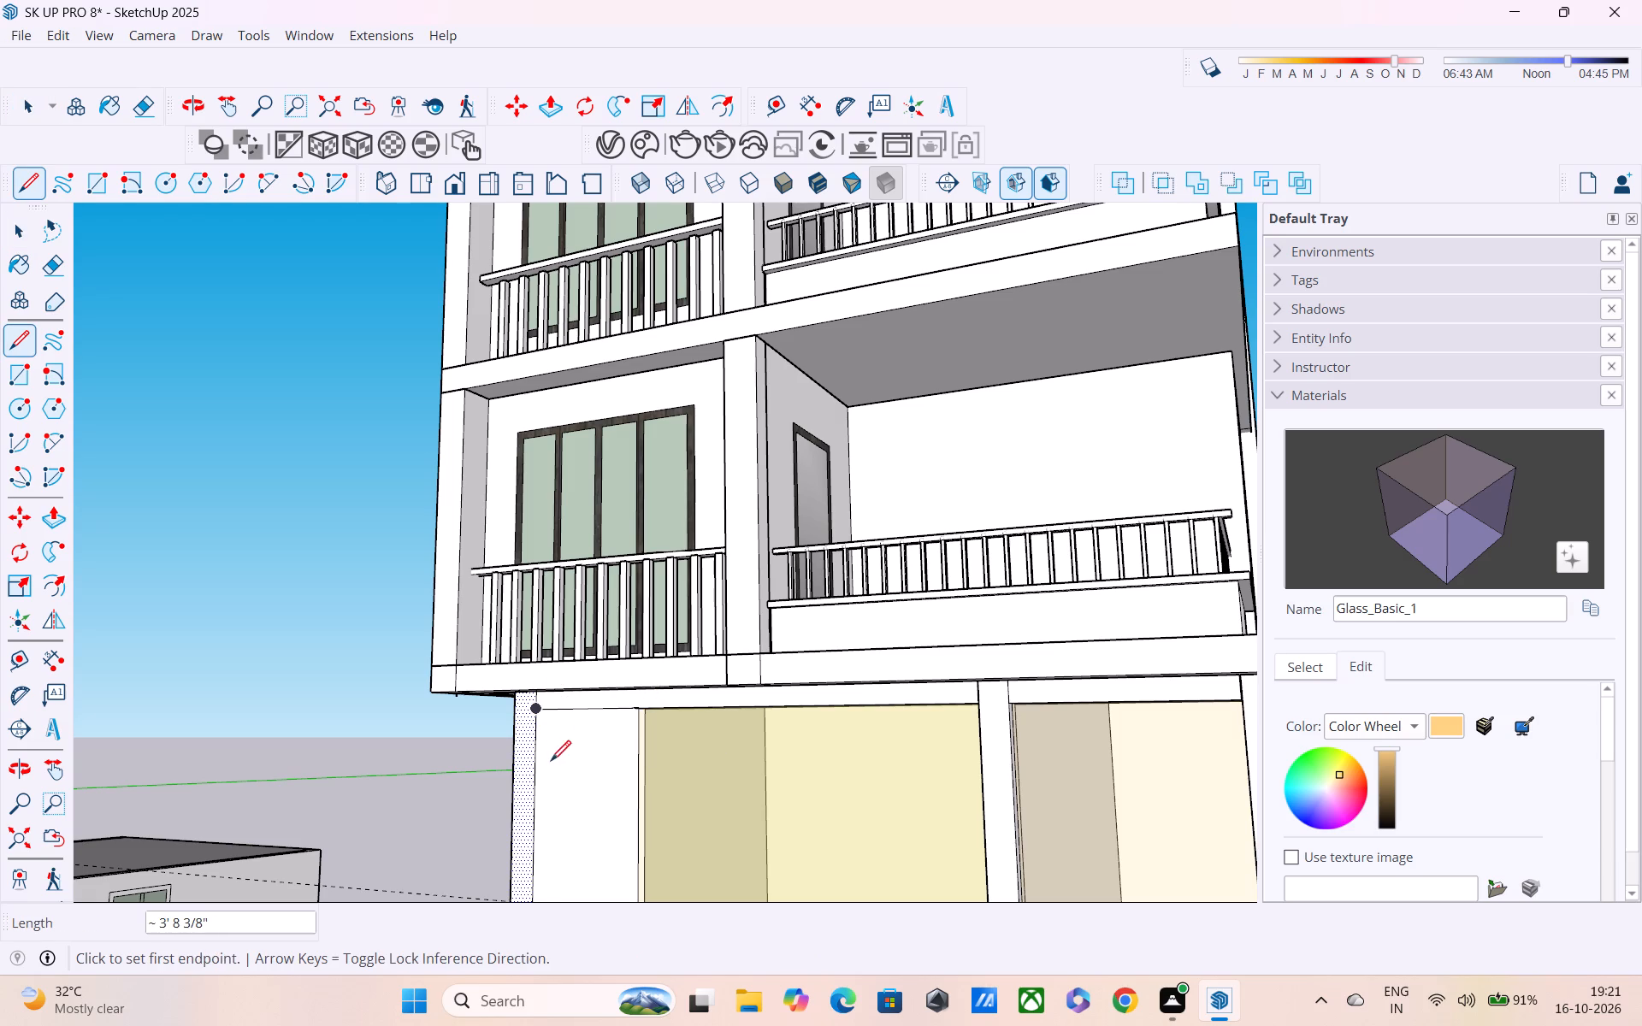
Delete the white wall face below the new line and the blue faces layered behind it.
key("space")
left_click(564, 797)
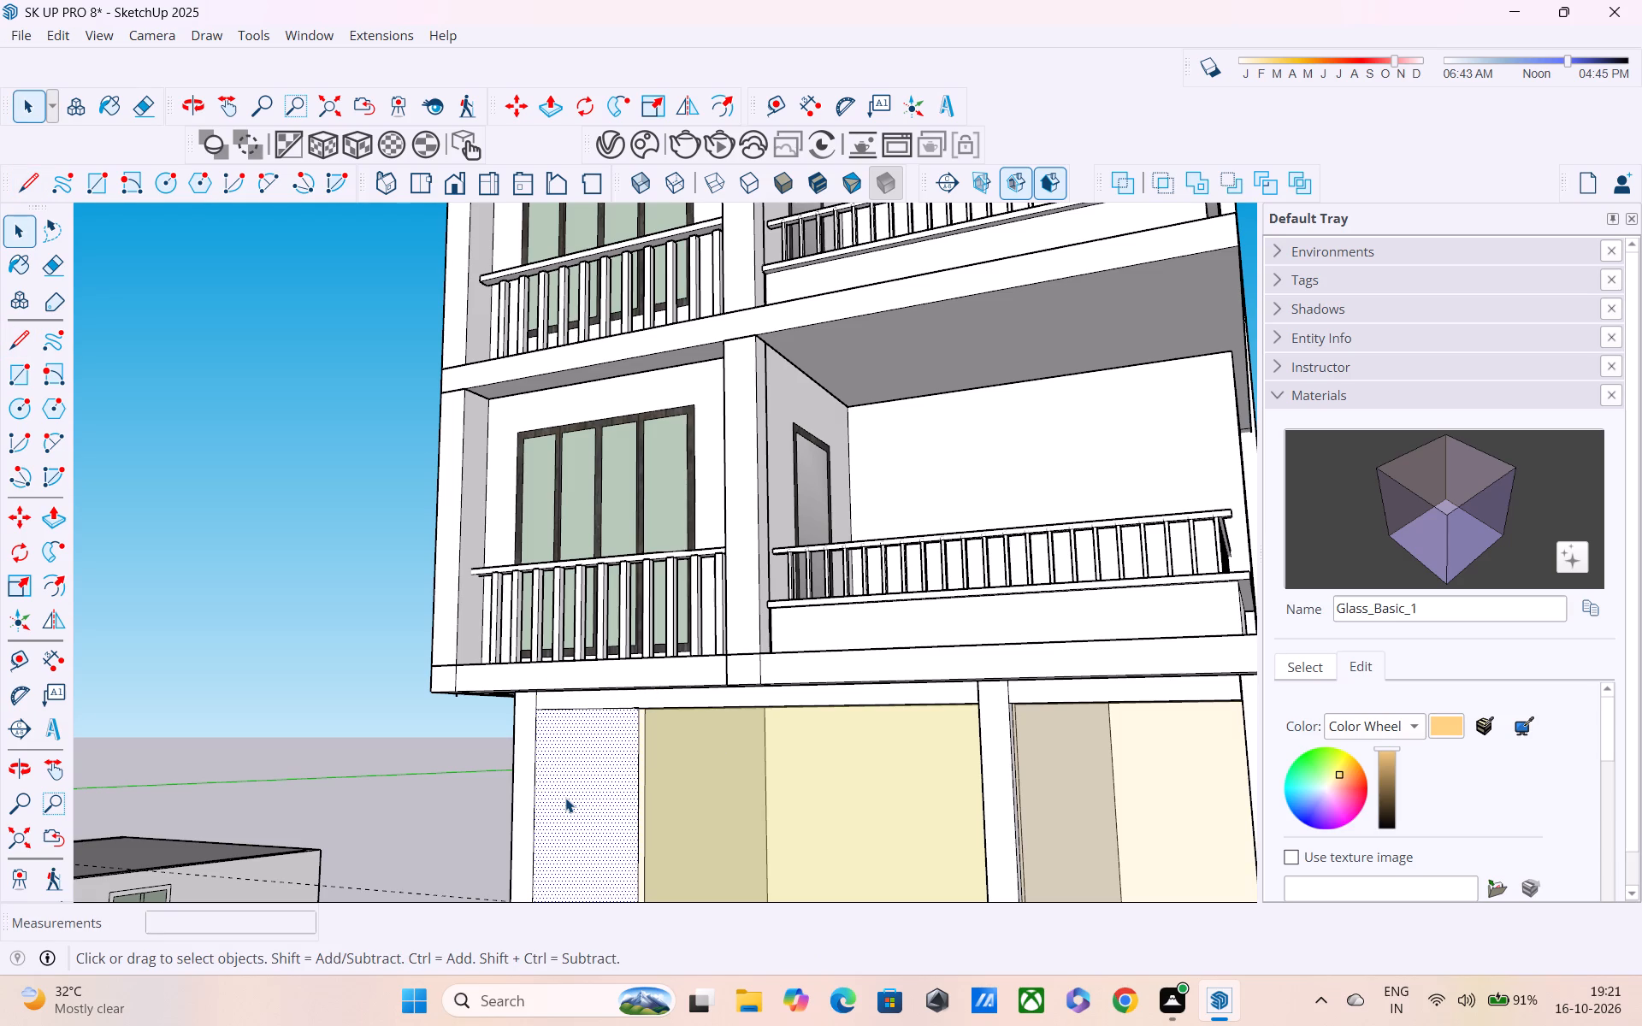
key("Delete")
left_click(580, 801)
key("Delete")
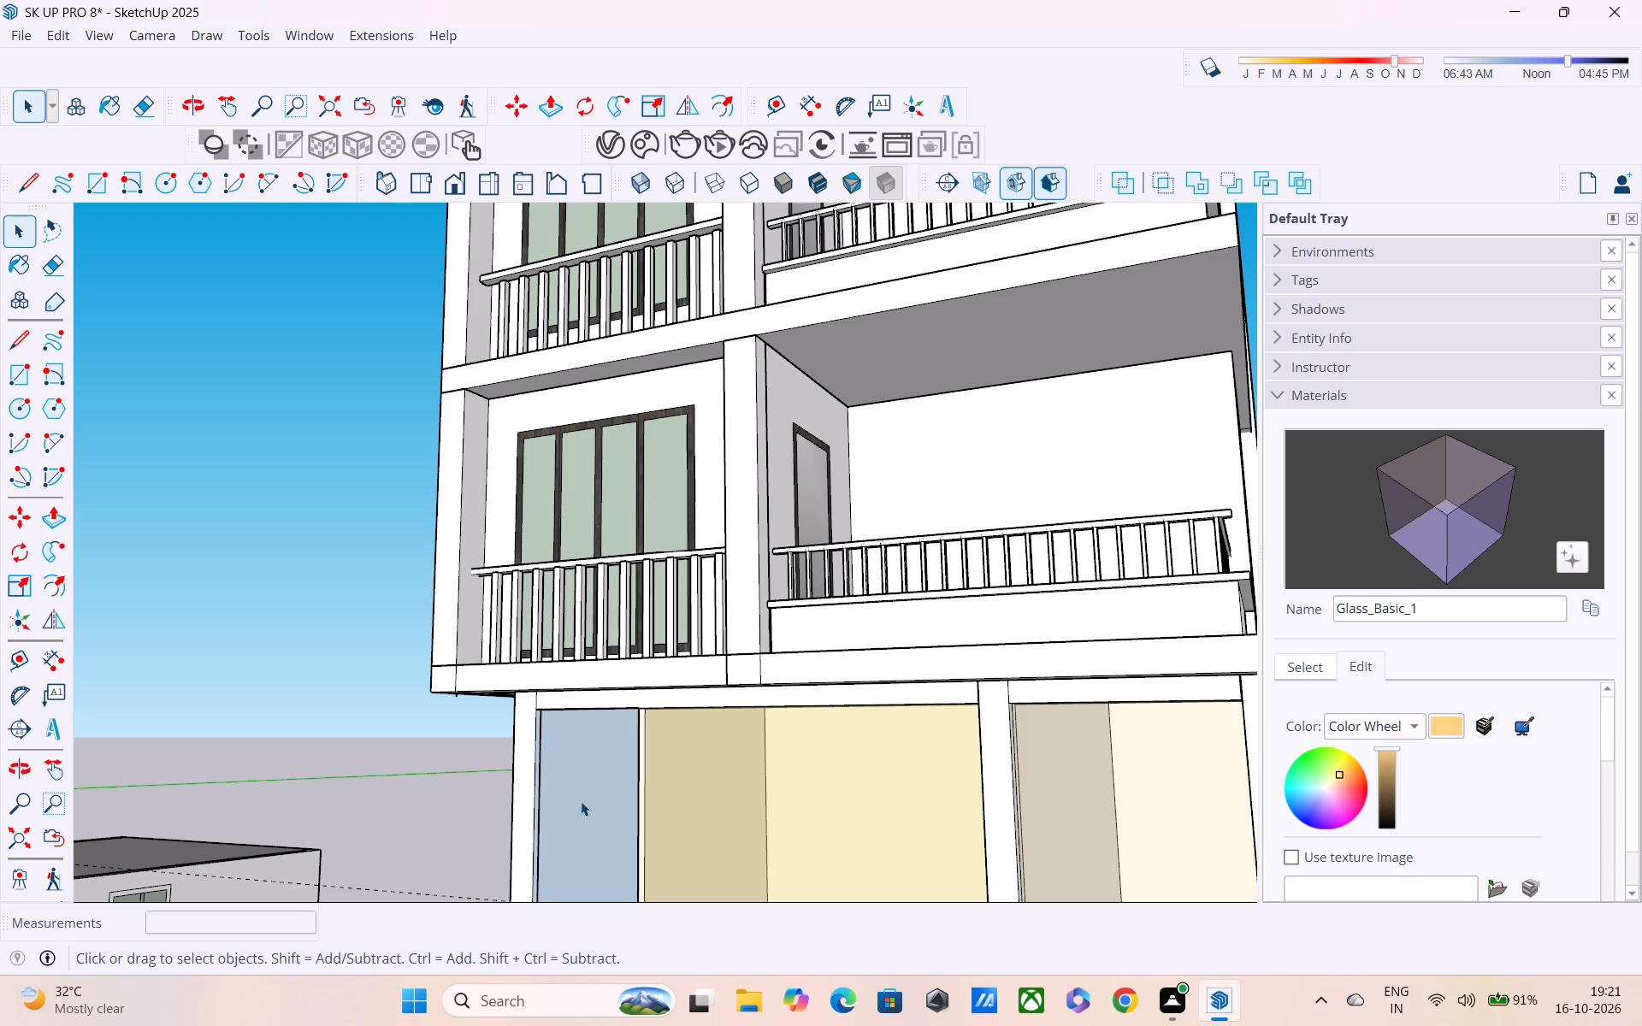
scroll(581, 801, "down", 3)
middle_click_drag(594, 807, 745, 825)
scroll(653, 817, "up", 4)
middle_click_drag(650, 802, 805, 866)
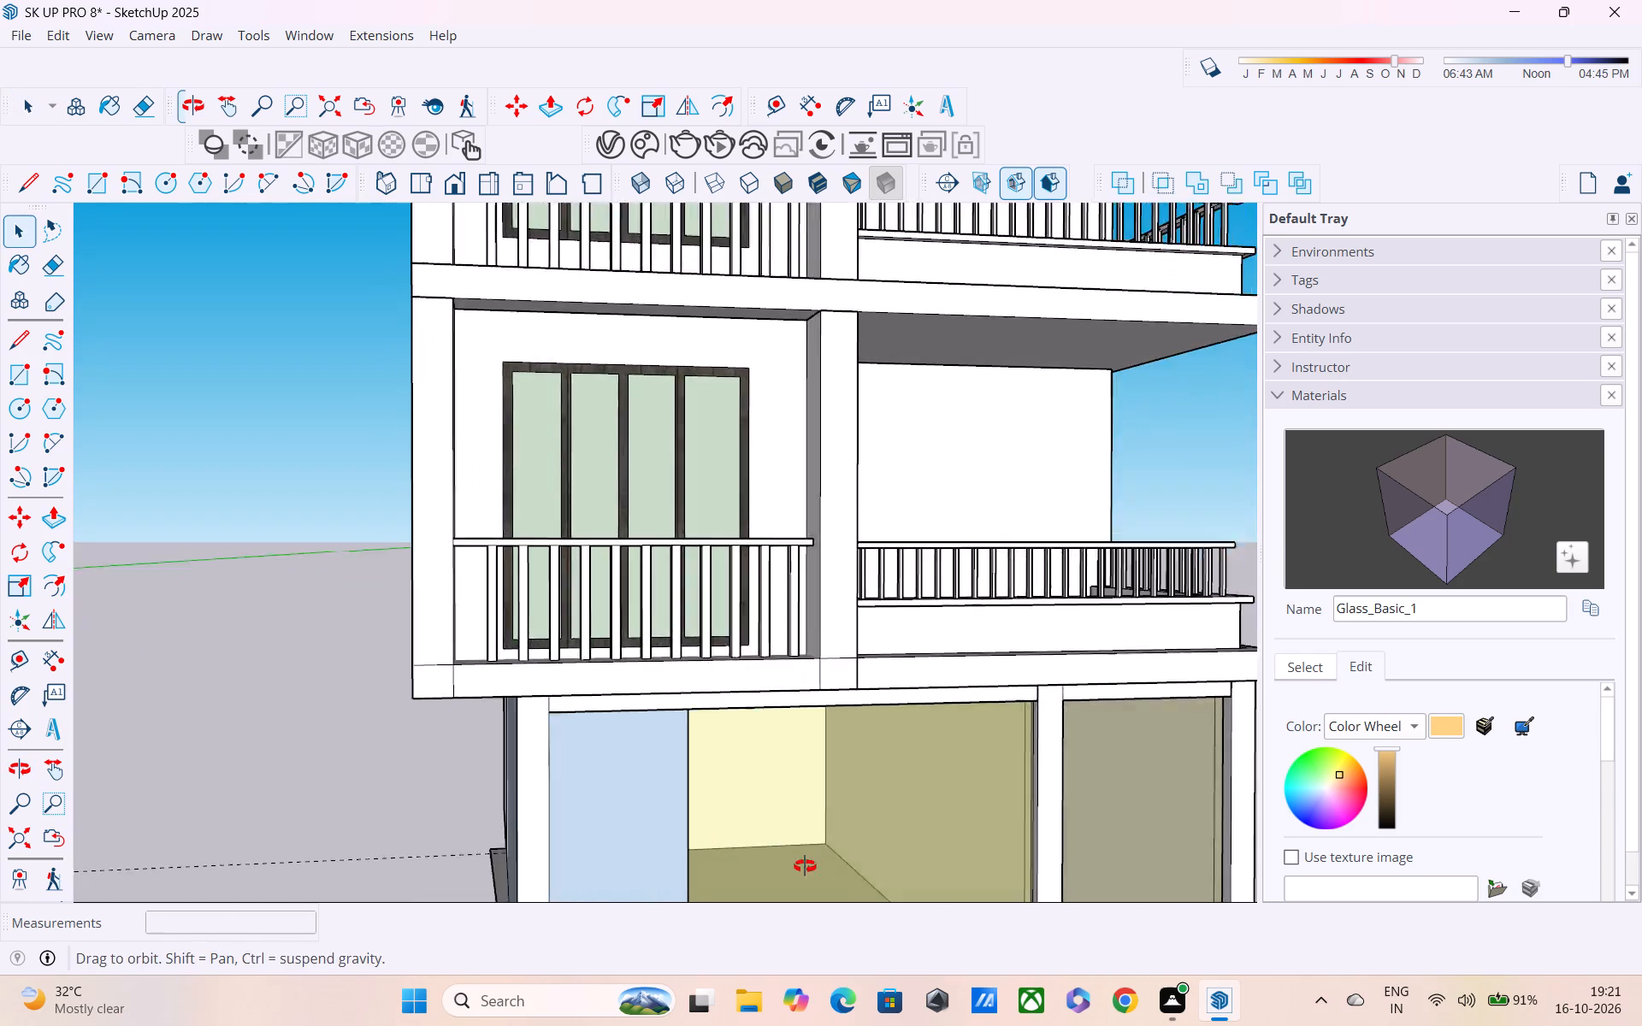
middle_click_drag(805, 866, 940, 810)
scroll(740, 778, "up", 3)
left_click(653, 764)
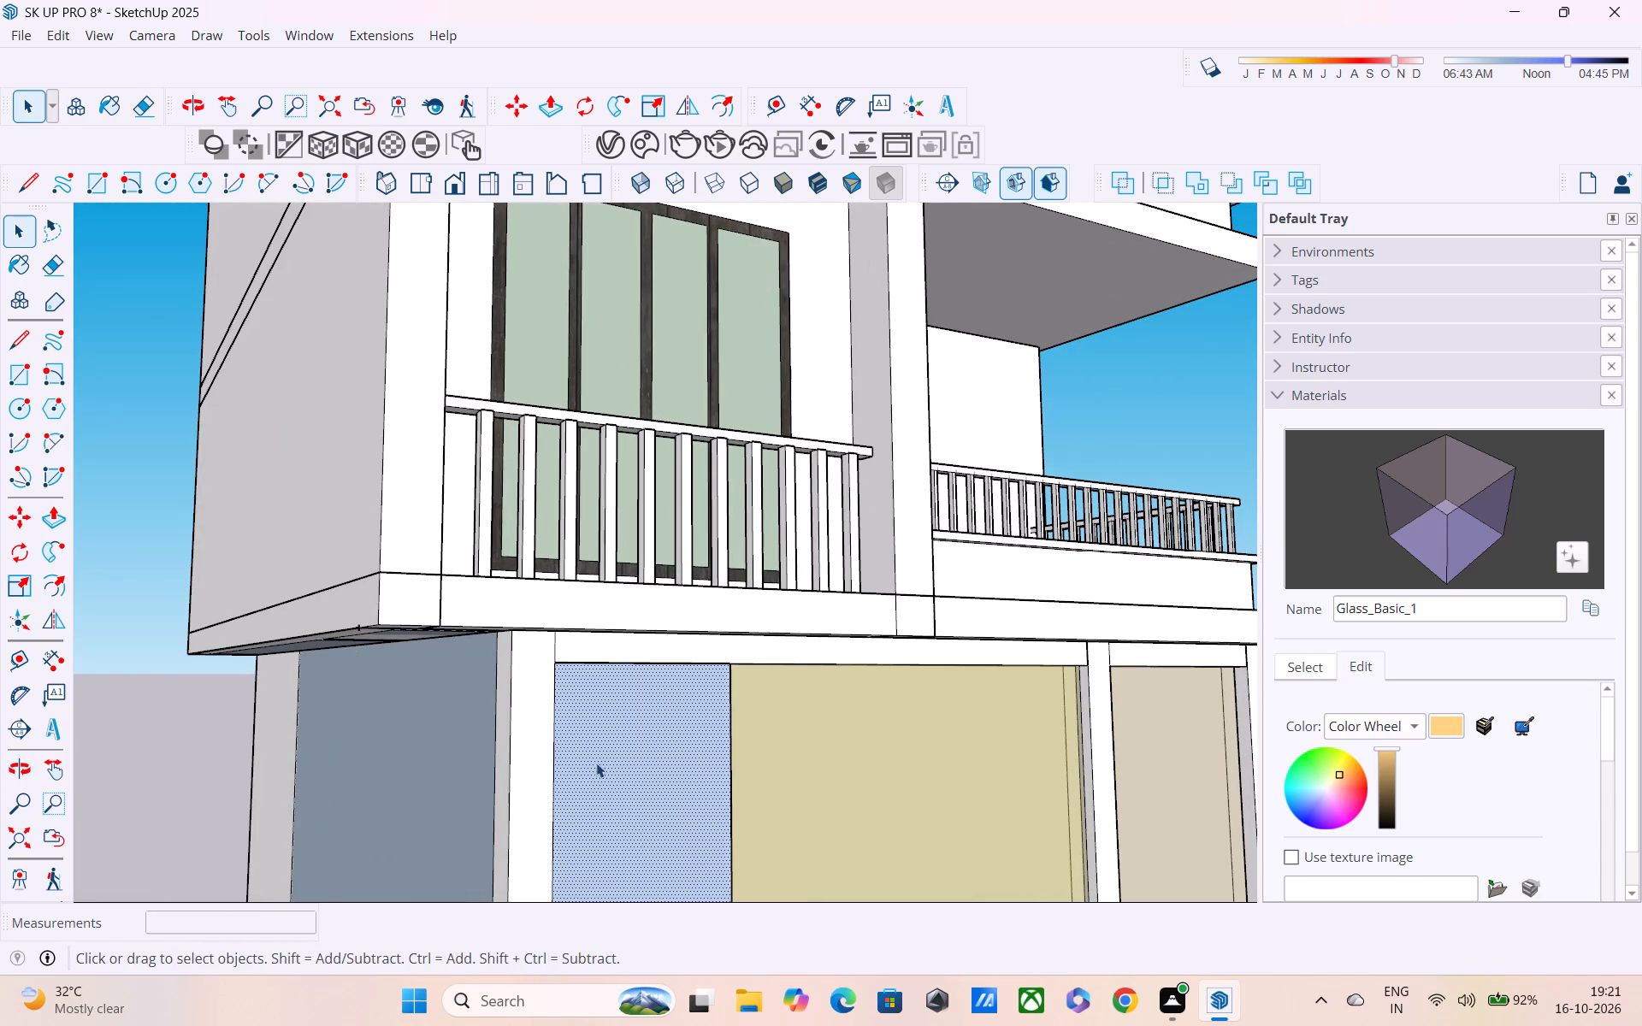
key("Delete")
Examine the enlarged ground-floor front opening from several angles.
scroll(595, 760, "down", 1)
scroll(670, 771, "down", 2)
middle_click_drag(679, 782, 305, 726)
scroll(376, 757, "up", 2)
scroll(557, 755, "down", 2)
middle_click_drag(629, 734, 292, 770)
scroll(604, 740, "up", 1)
scroll(292, 770, "up", 1)
scroll(293, 772, "down", 1)
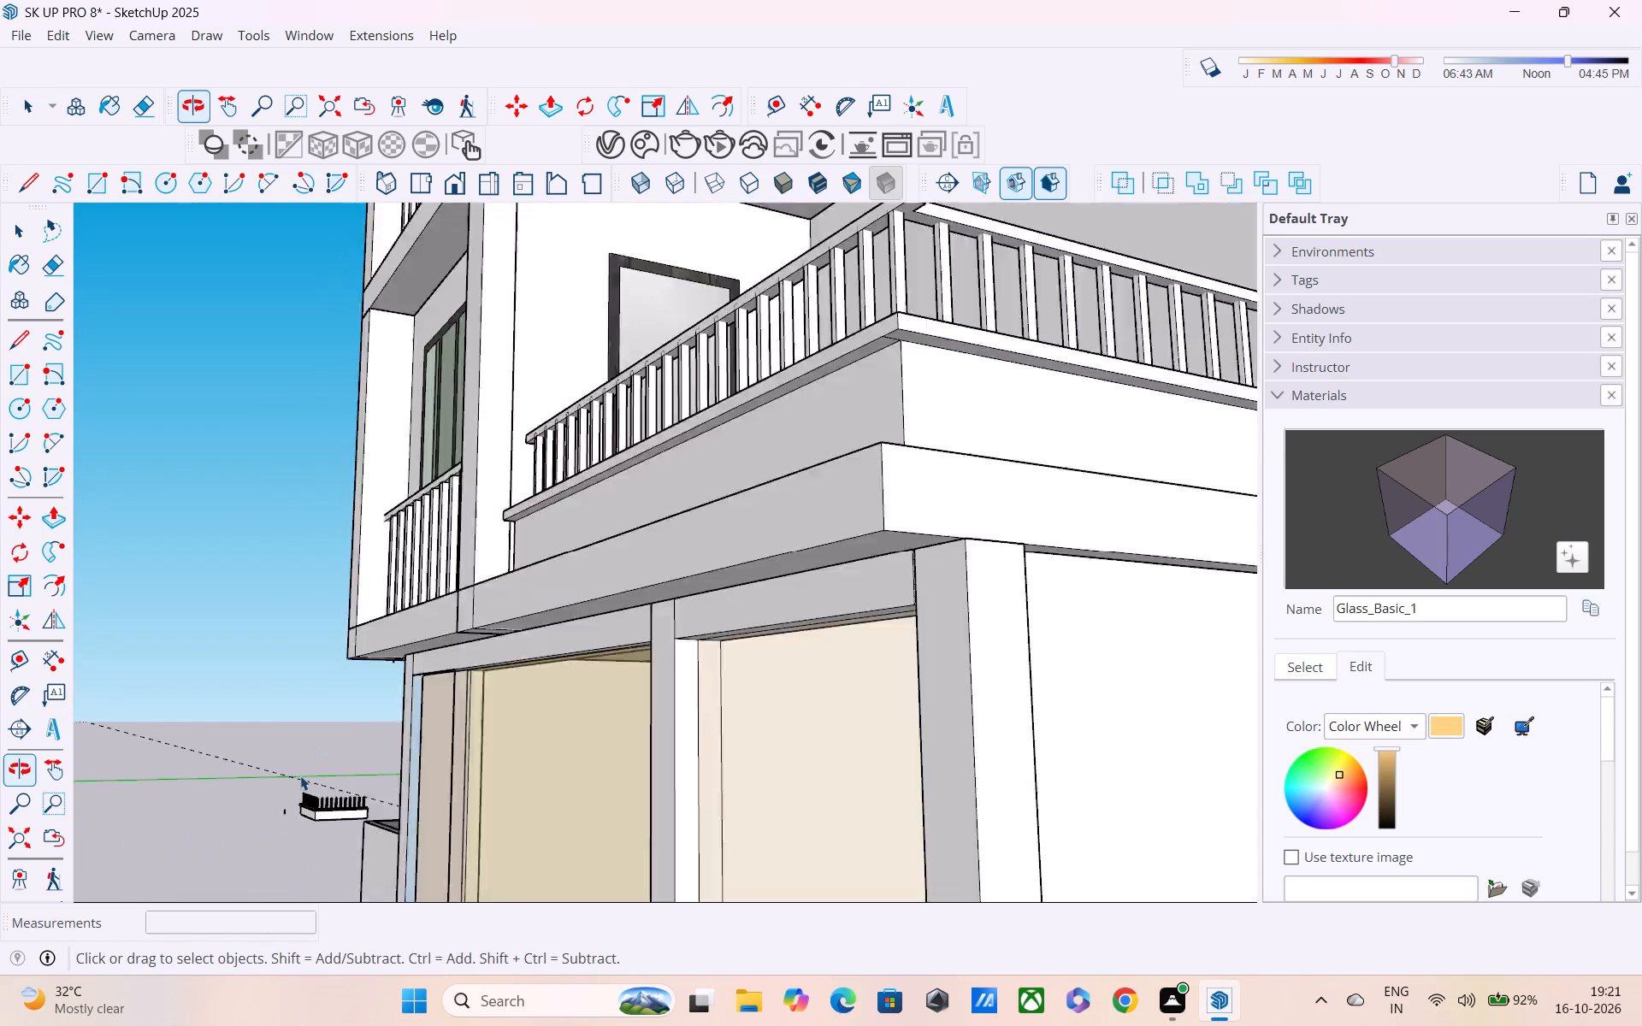
scroll(300, 775, "down", 3)
scroll(446, 776, "down", 1)
middle_click_drag(441, 818, 777, 828)
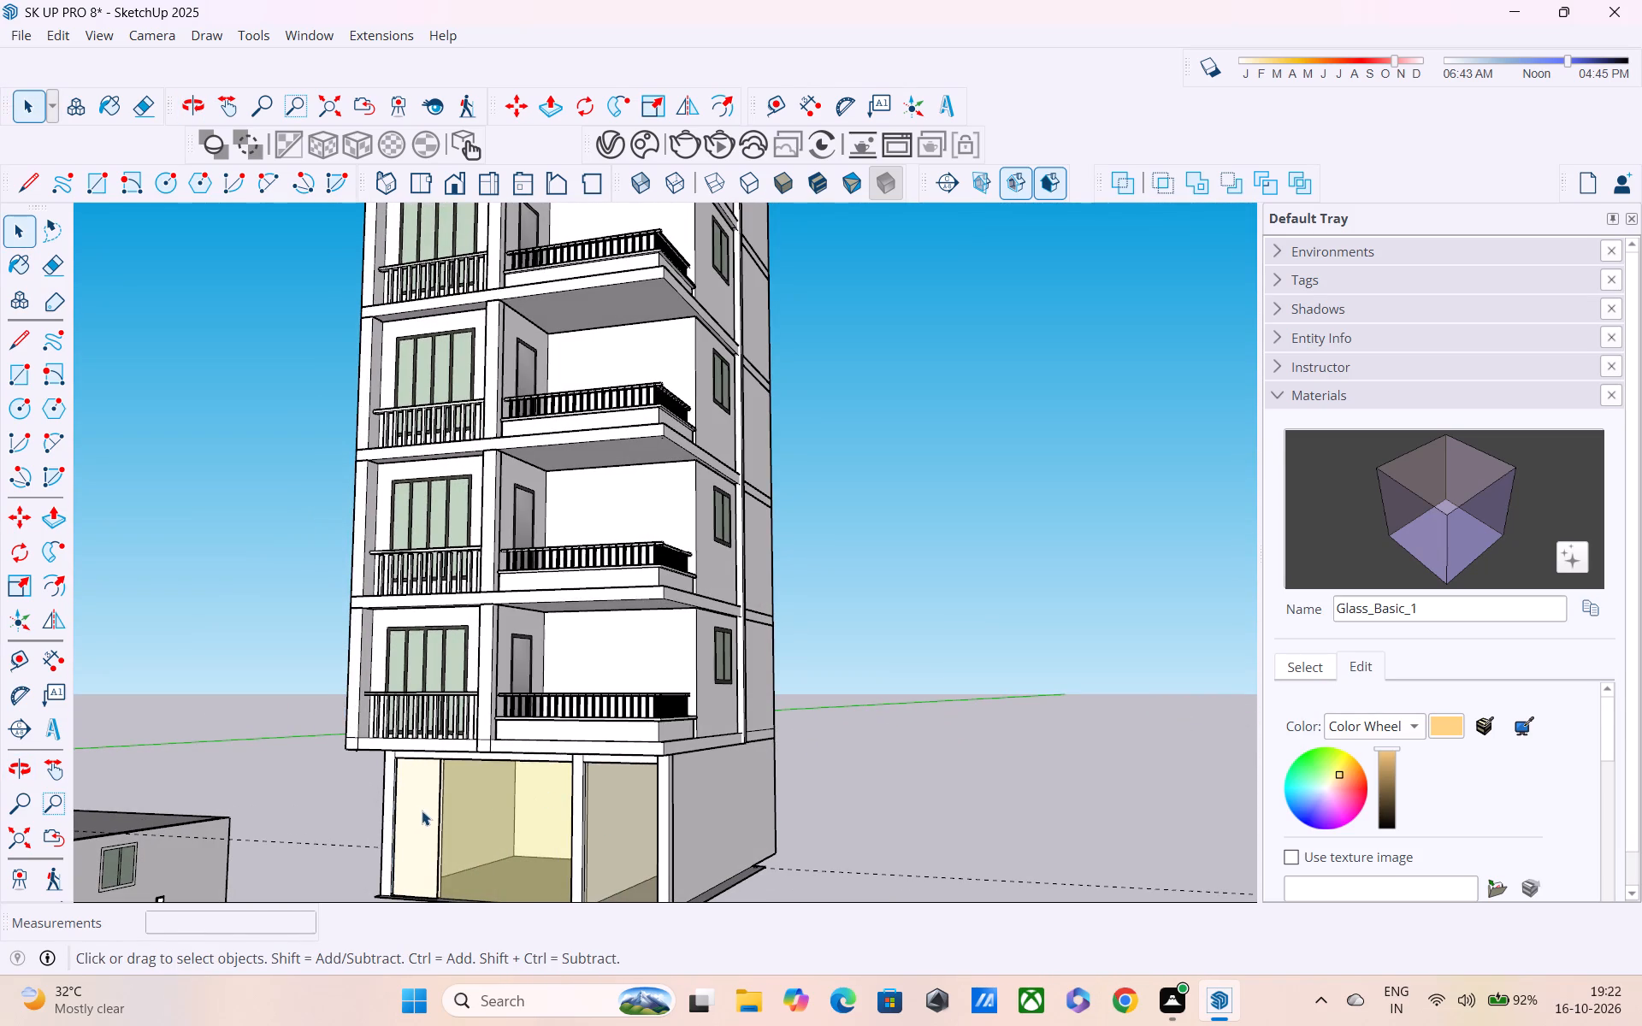
Scale the larger opening's tinted glass pane narrower from its outer edge, toward the middle pillar.
left_click(422, 811)
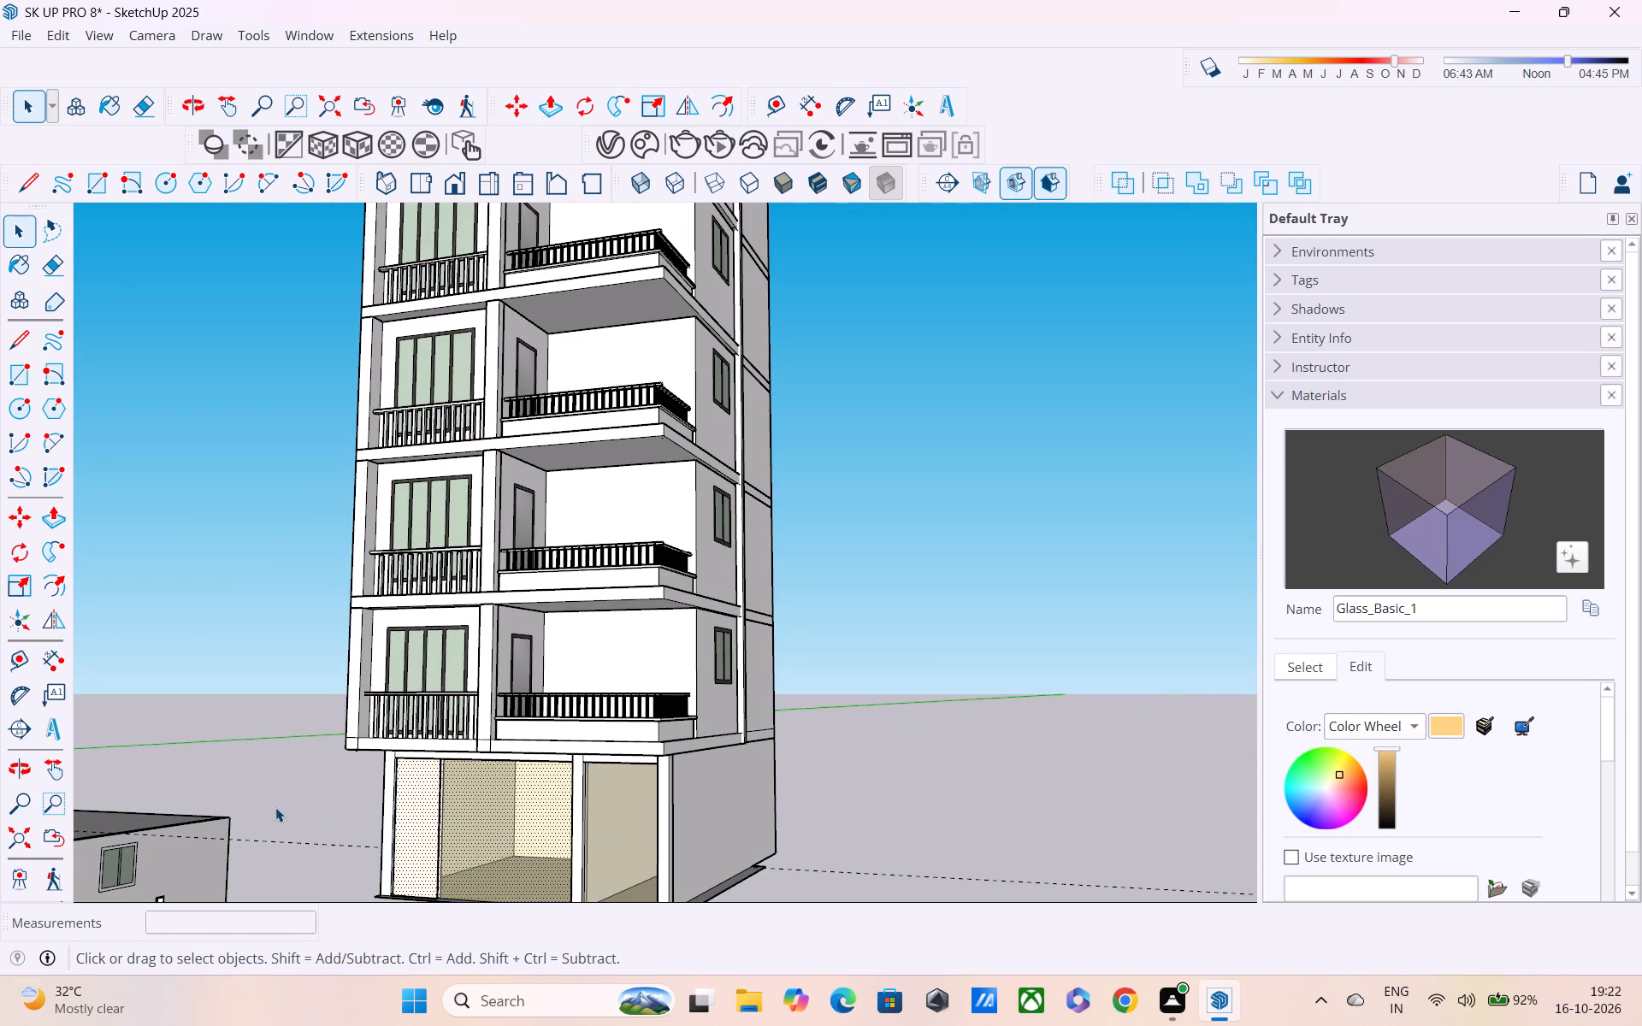
left_click(275, 807)
left_click(499, 825)
left_click(480, 818)
left_click(436, 805)
double_click(429, 804)
scroll(415, 803, "up", 4)
left_click(282, 741)
middle_click_drag(343, 766, 326, 763)
left_click(516, 792)
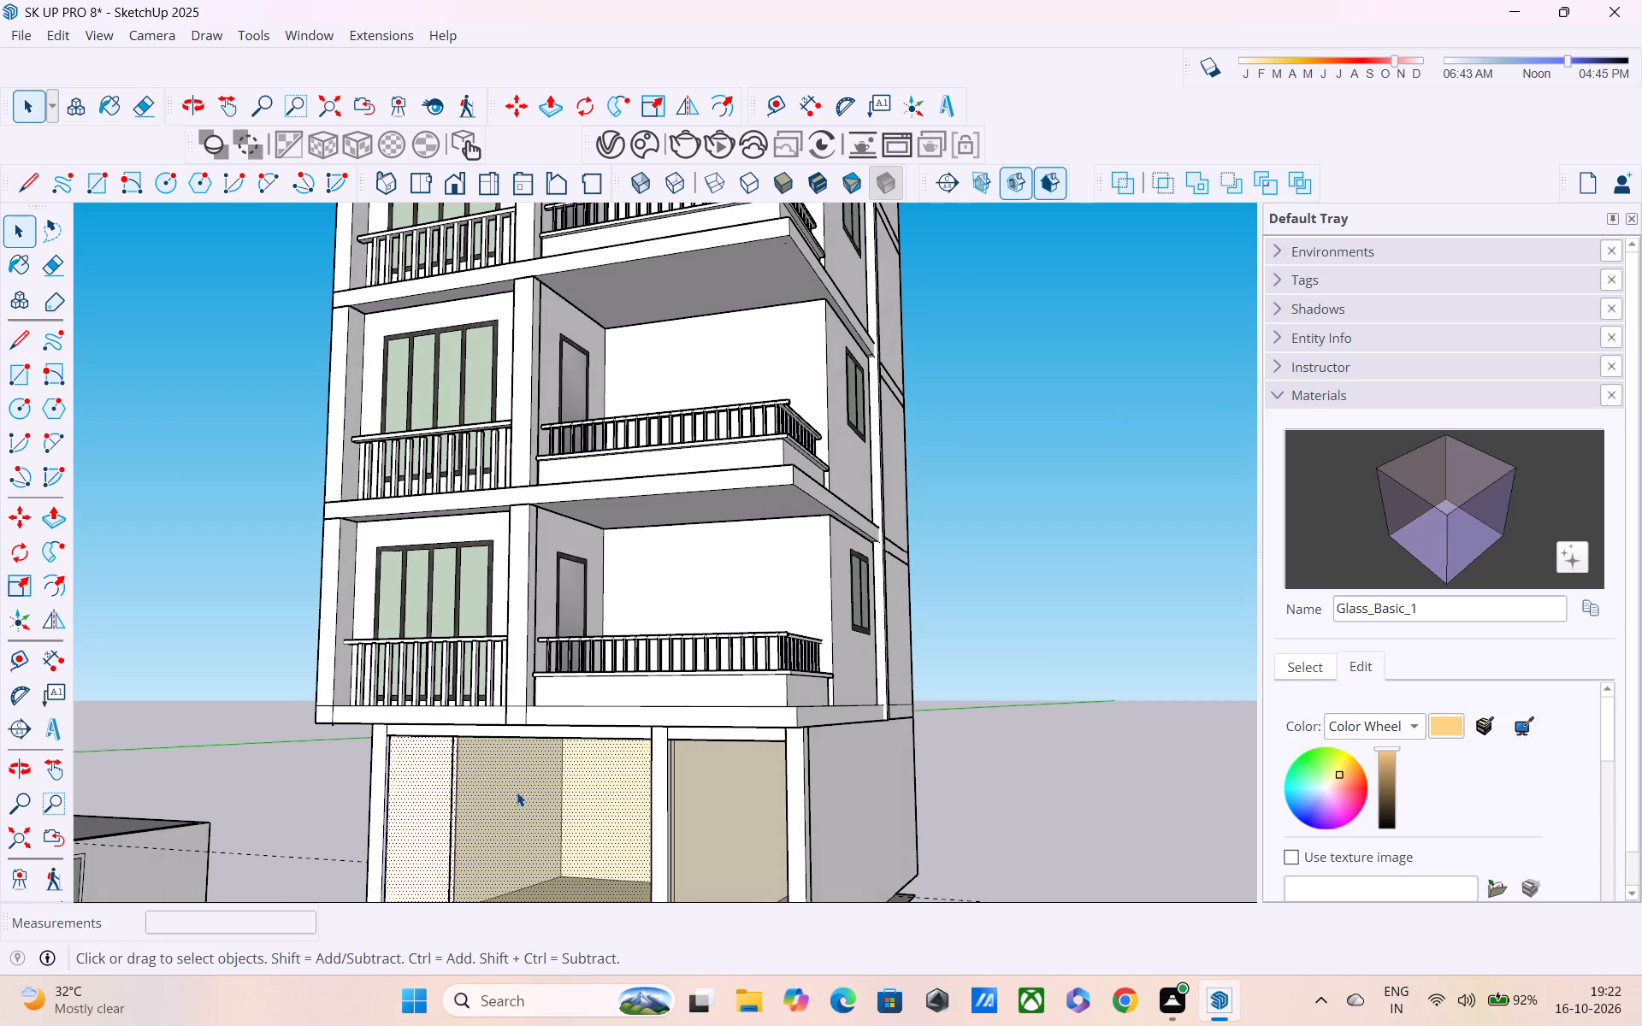
key("s")
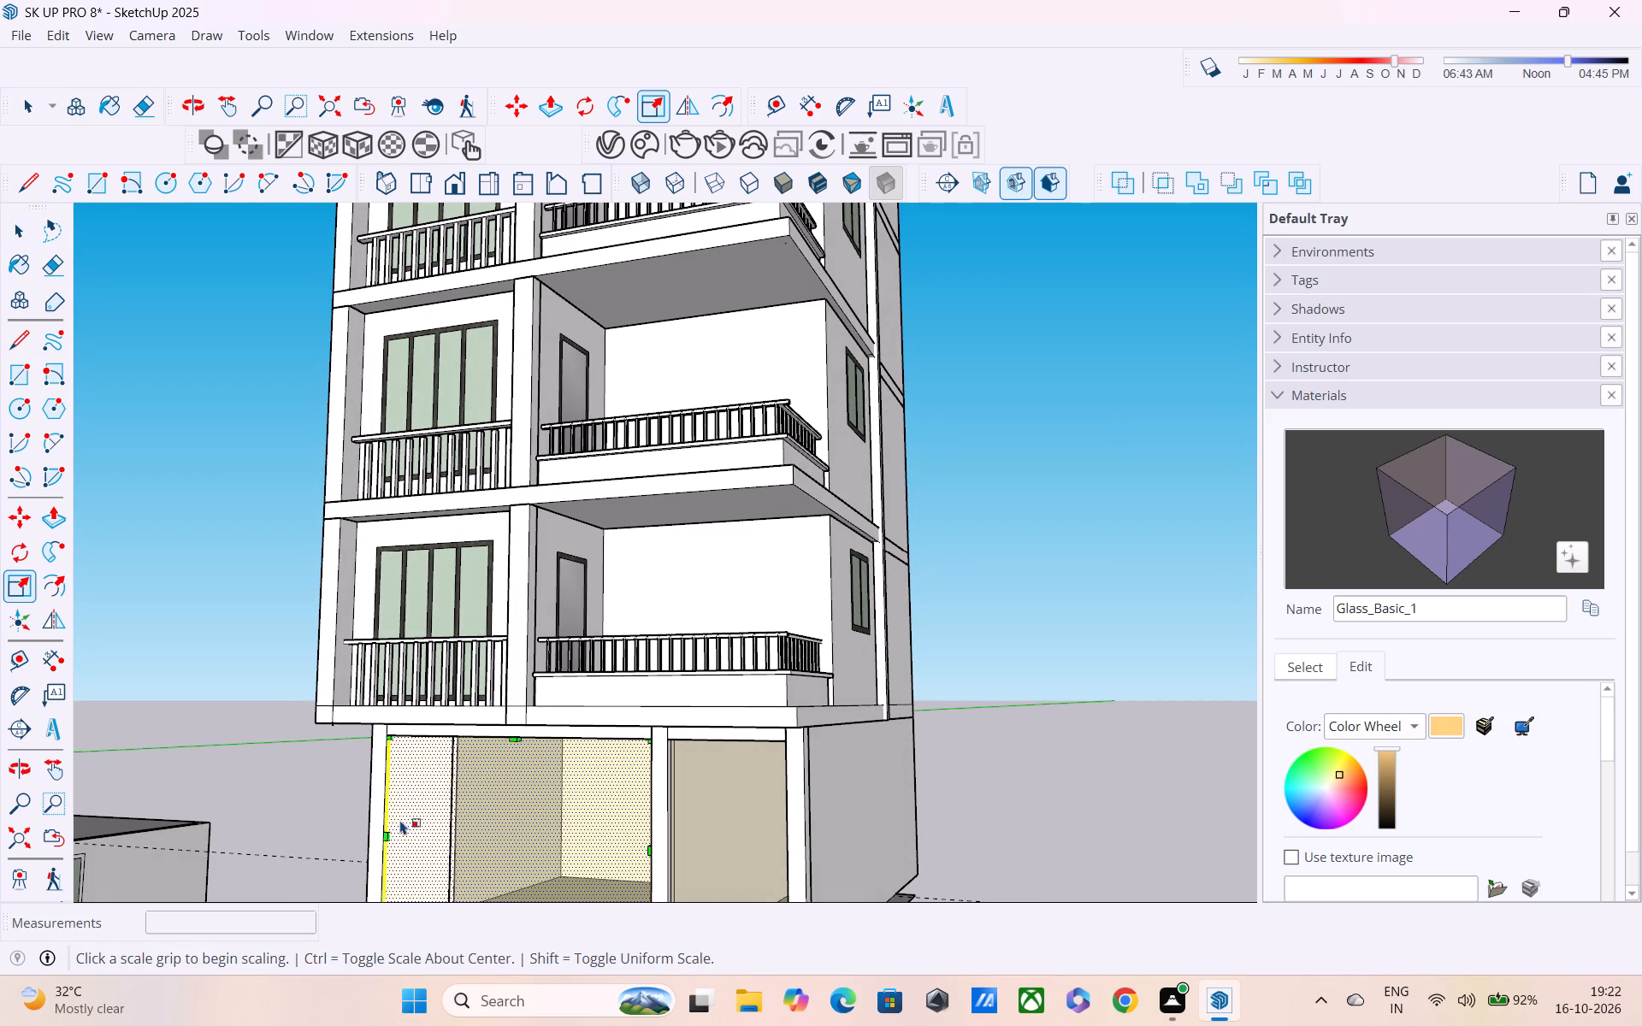
left_click(395, 840)
left_click(471, 852)
left_click_drag(518, 851, 568, 872)
Delete the blue face and the wider blue strip in the part of the opening uncovered by the tinted pane.
middle_click_drag(547, 848, 586, 864)
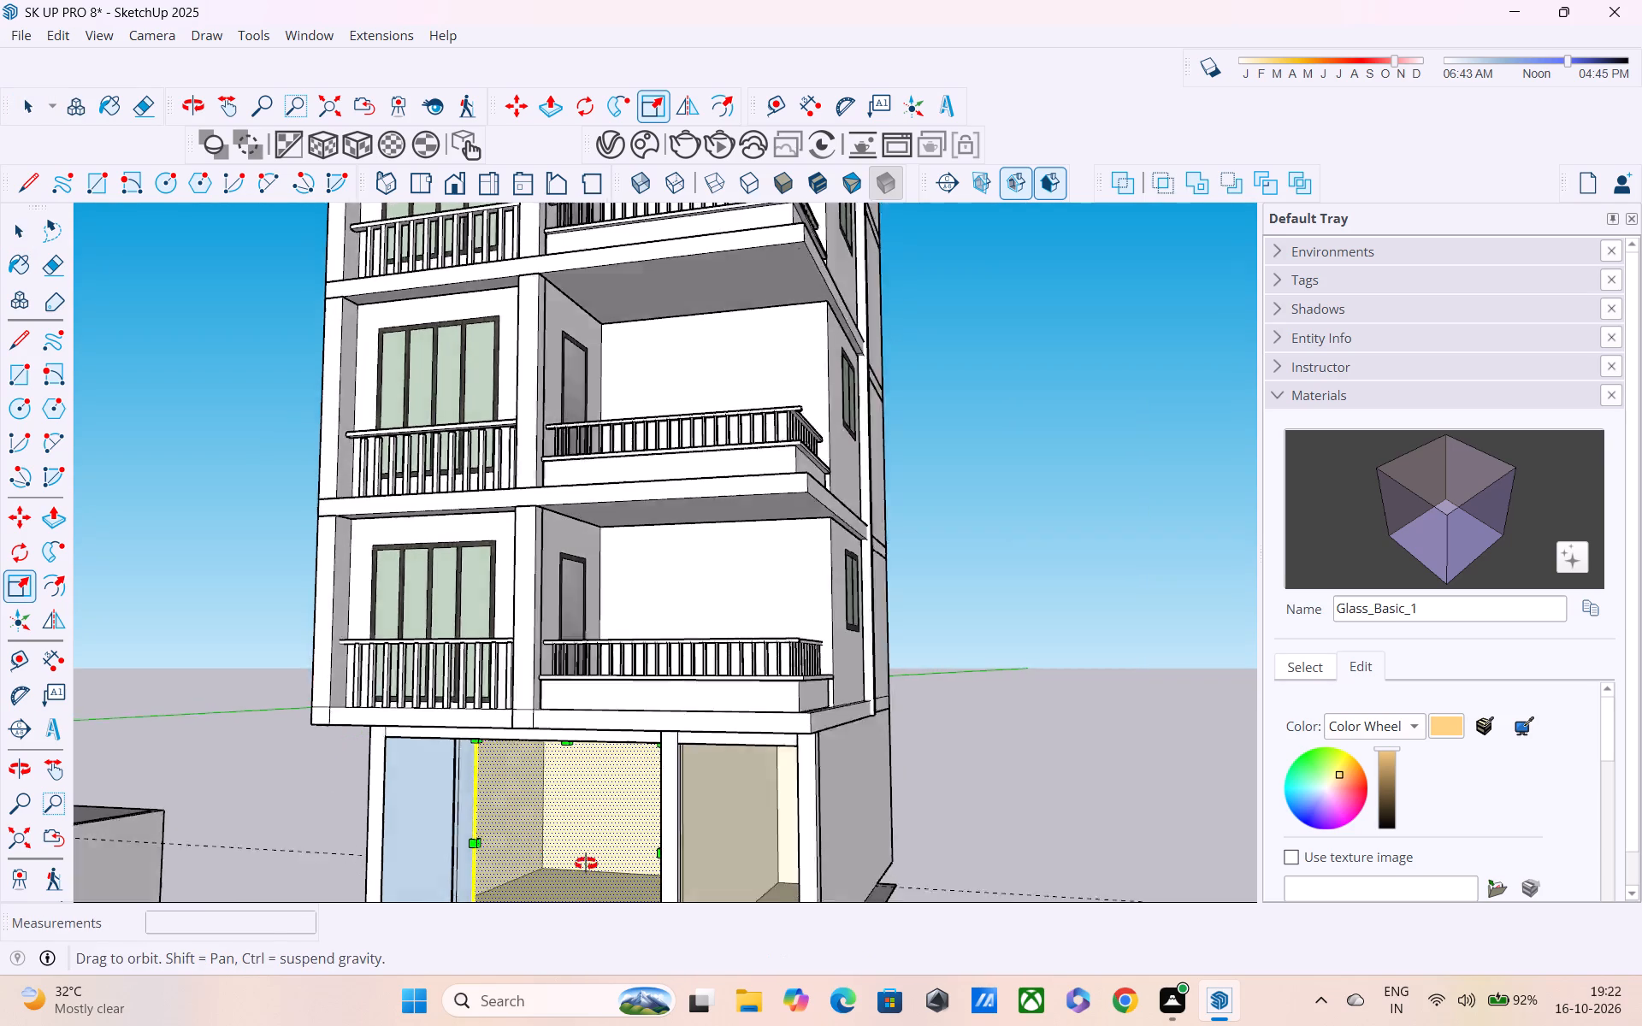
middle_click_drag(586, 864, 761, 883)
key("space")
left_click(452, 809)
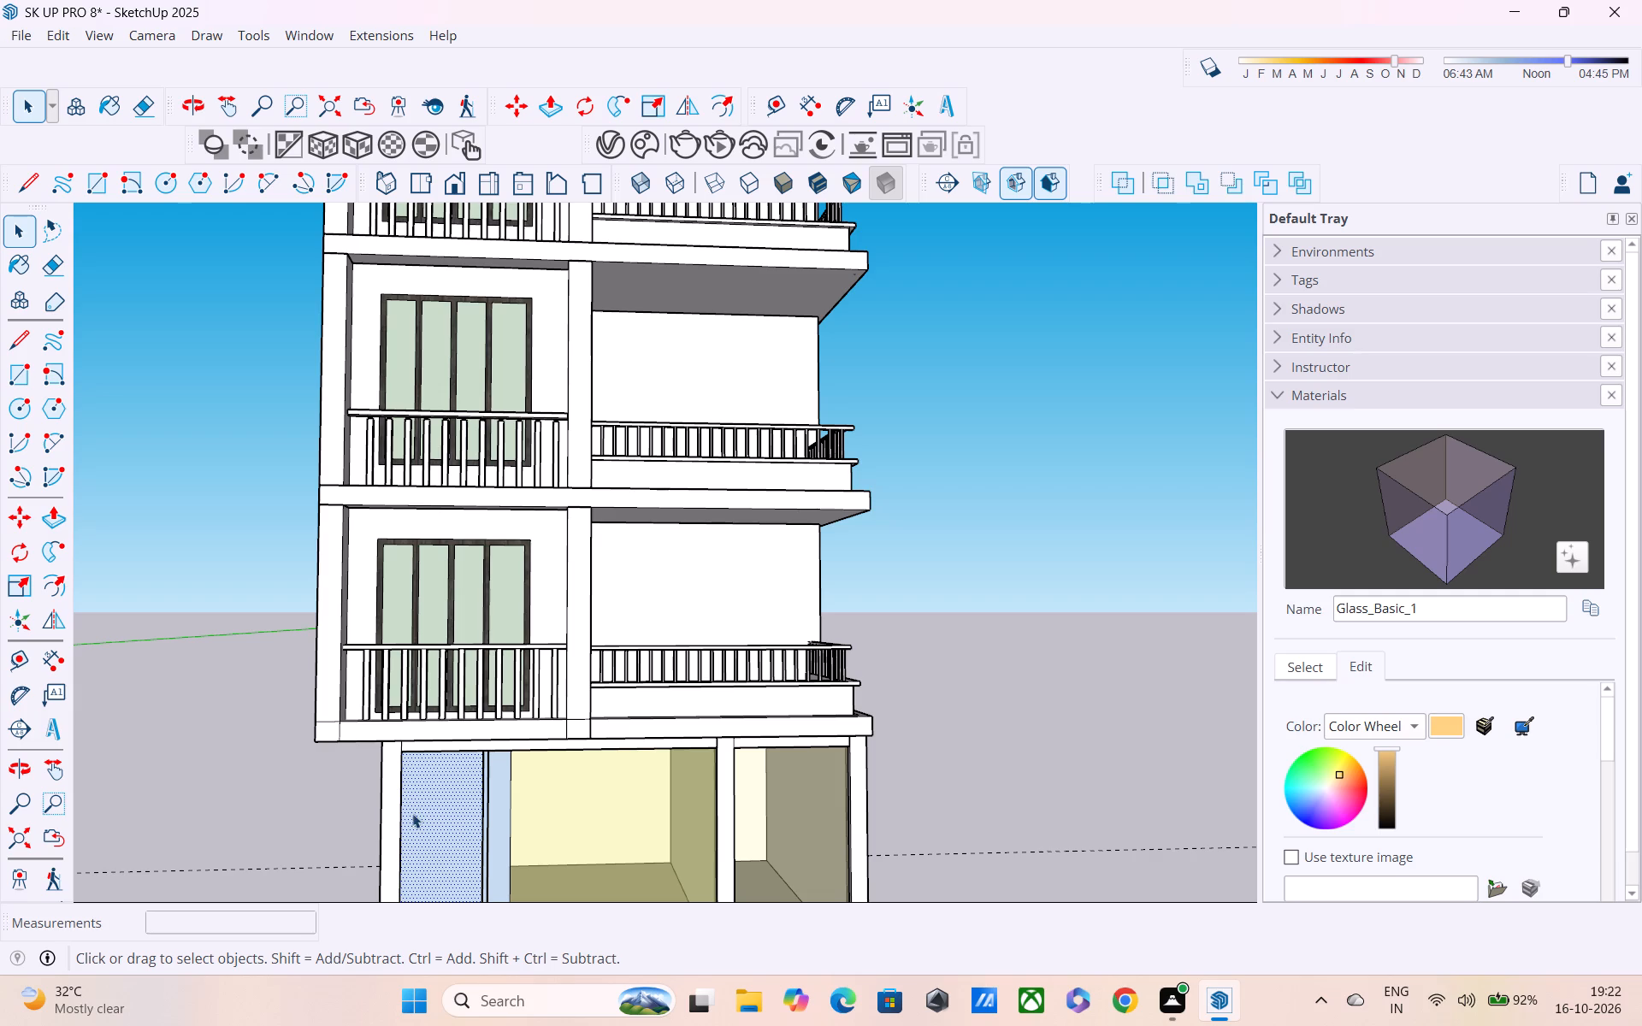
key("Delete")
left_click(491, 826)
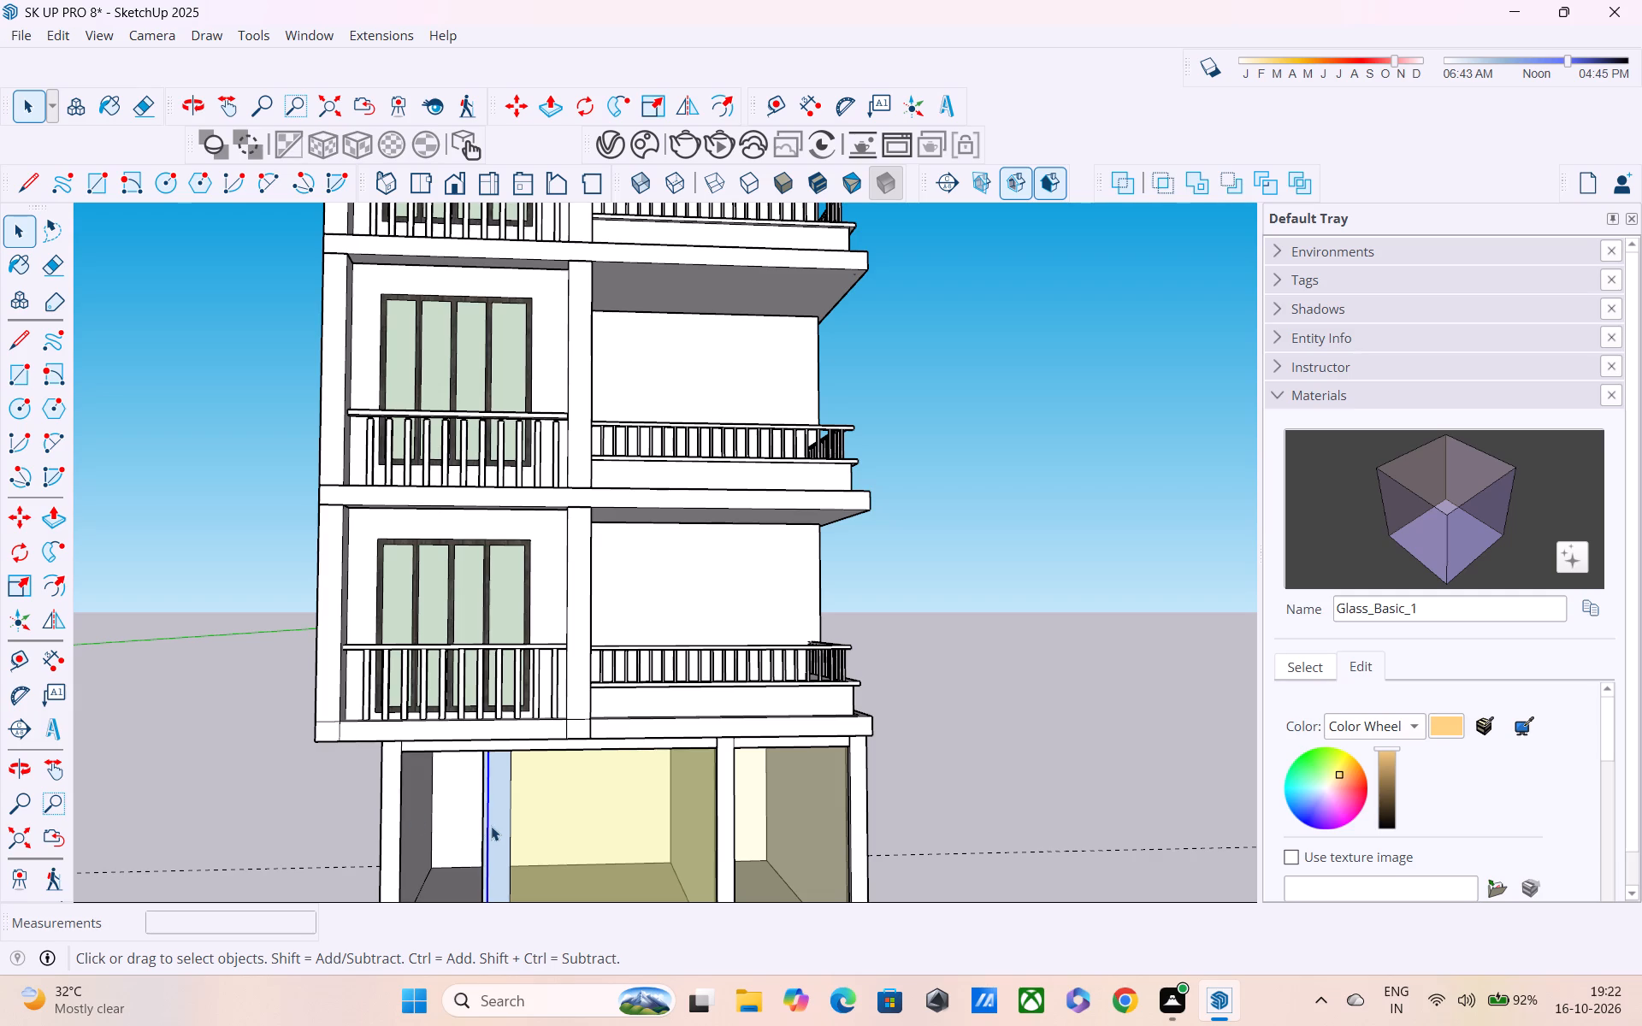
left_click(495, 829)
key("Delete")
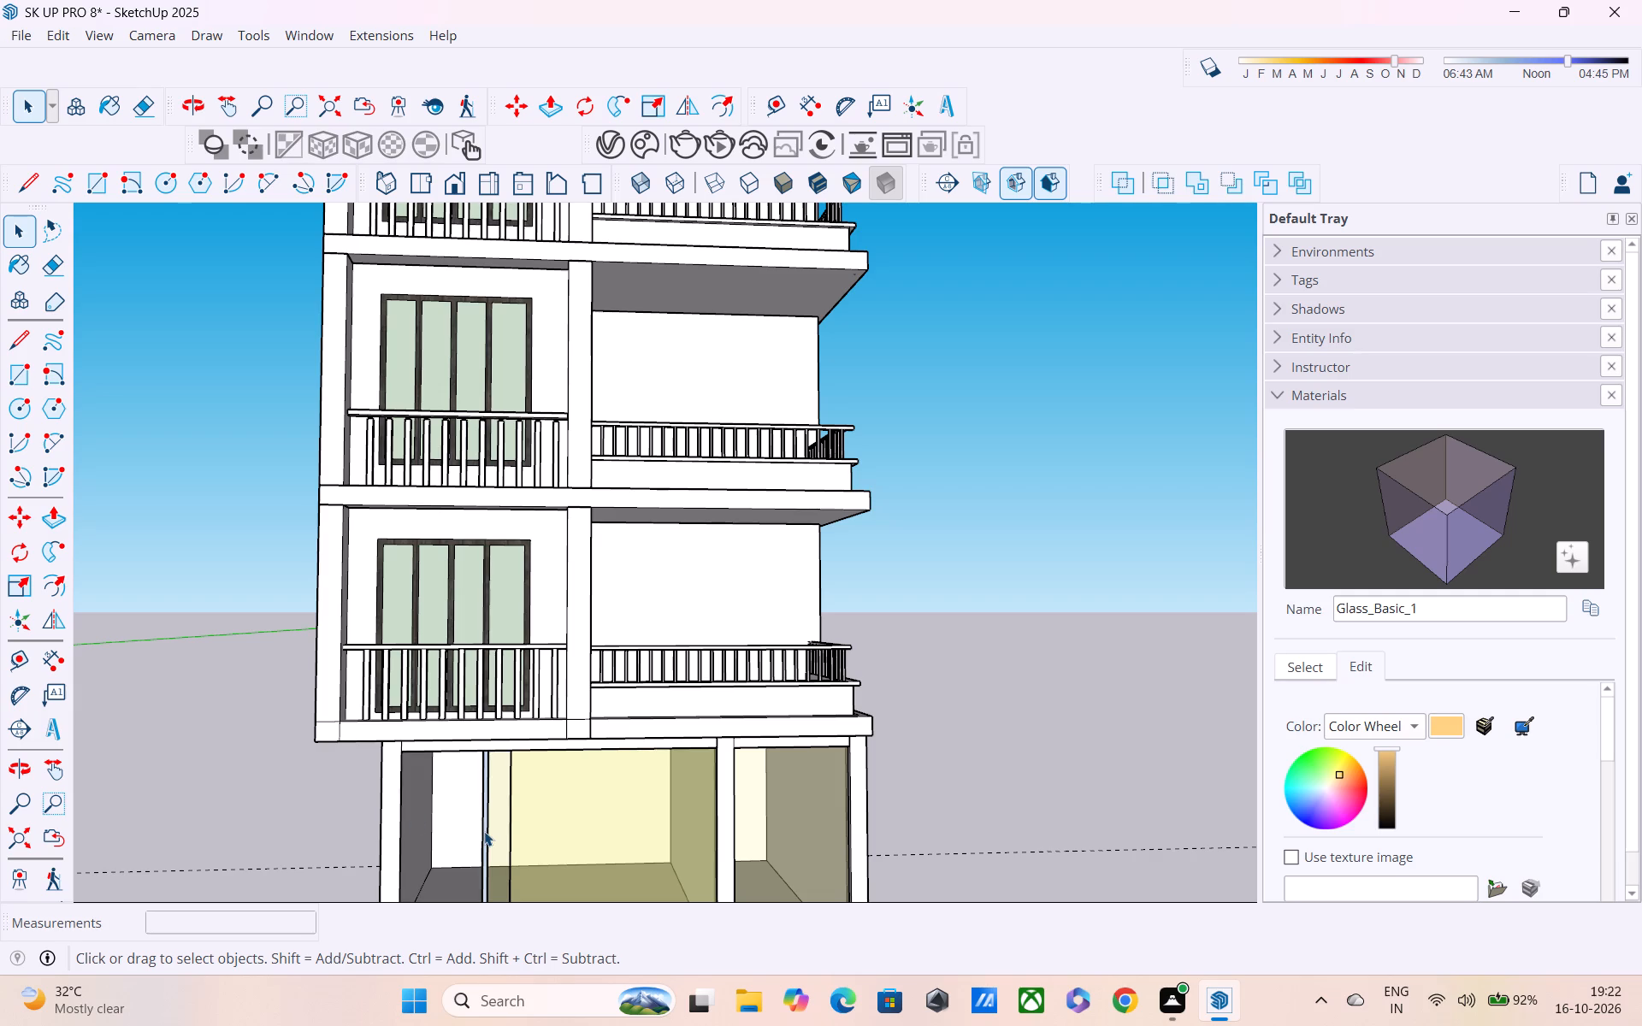
Delete the remaining narrow blue upright standing beside the tinted pane in the larger opening.
left_click(480, 826)
scroll(504, 816, "up", 3)
middle_click_drag(512, 817, 613, 817)
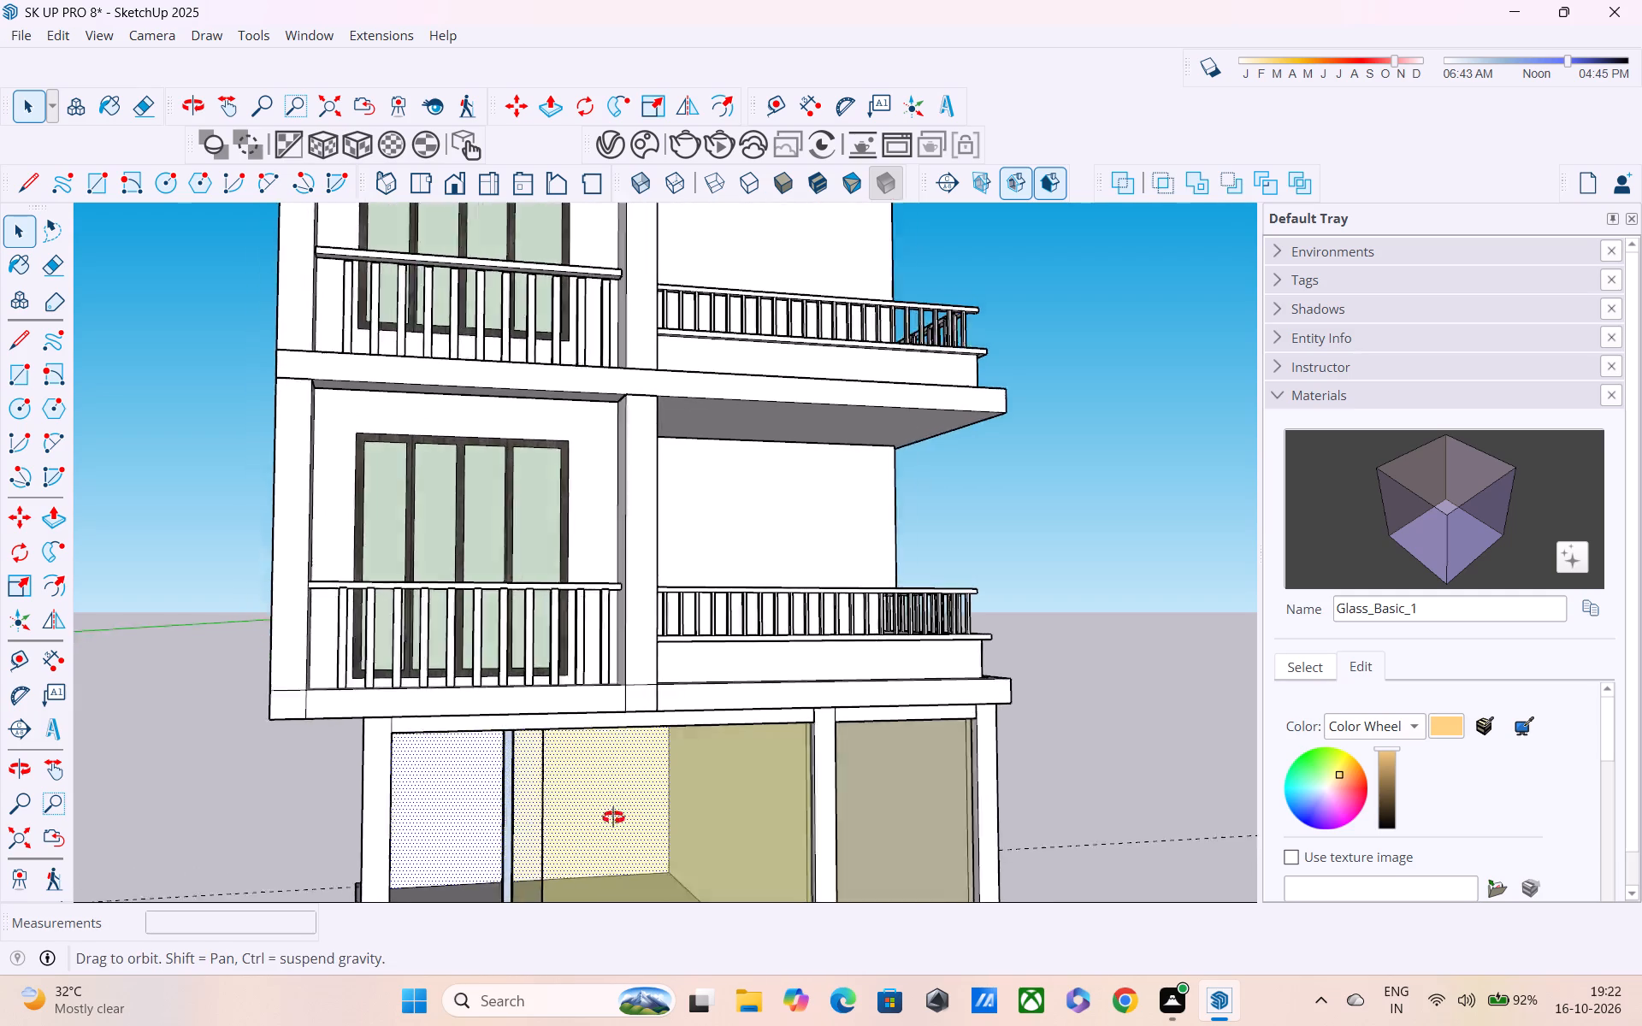
middle_click_drag(613, 817, 769, 723)
left_click(1108, 658)
scroll(549, 834, "up", 3)
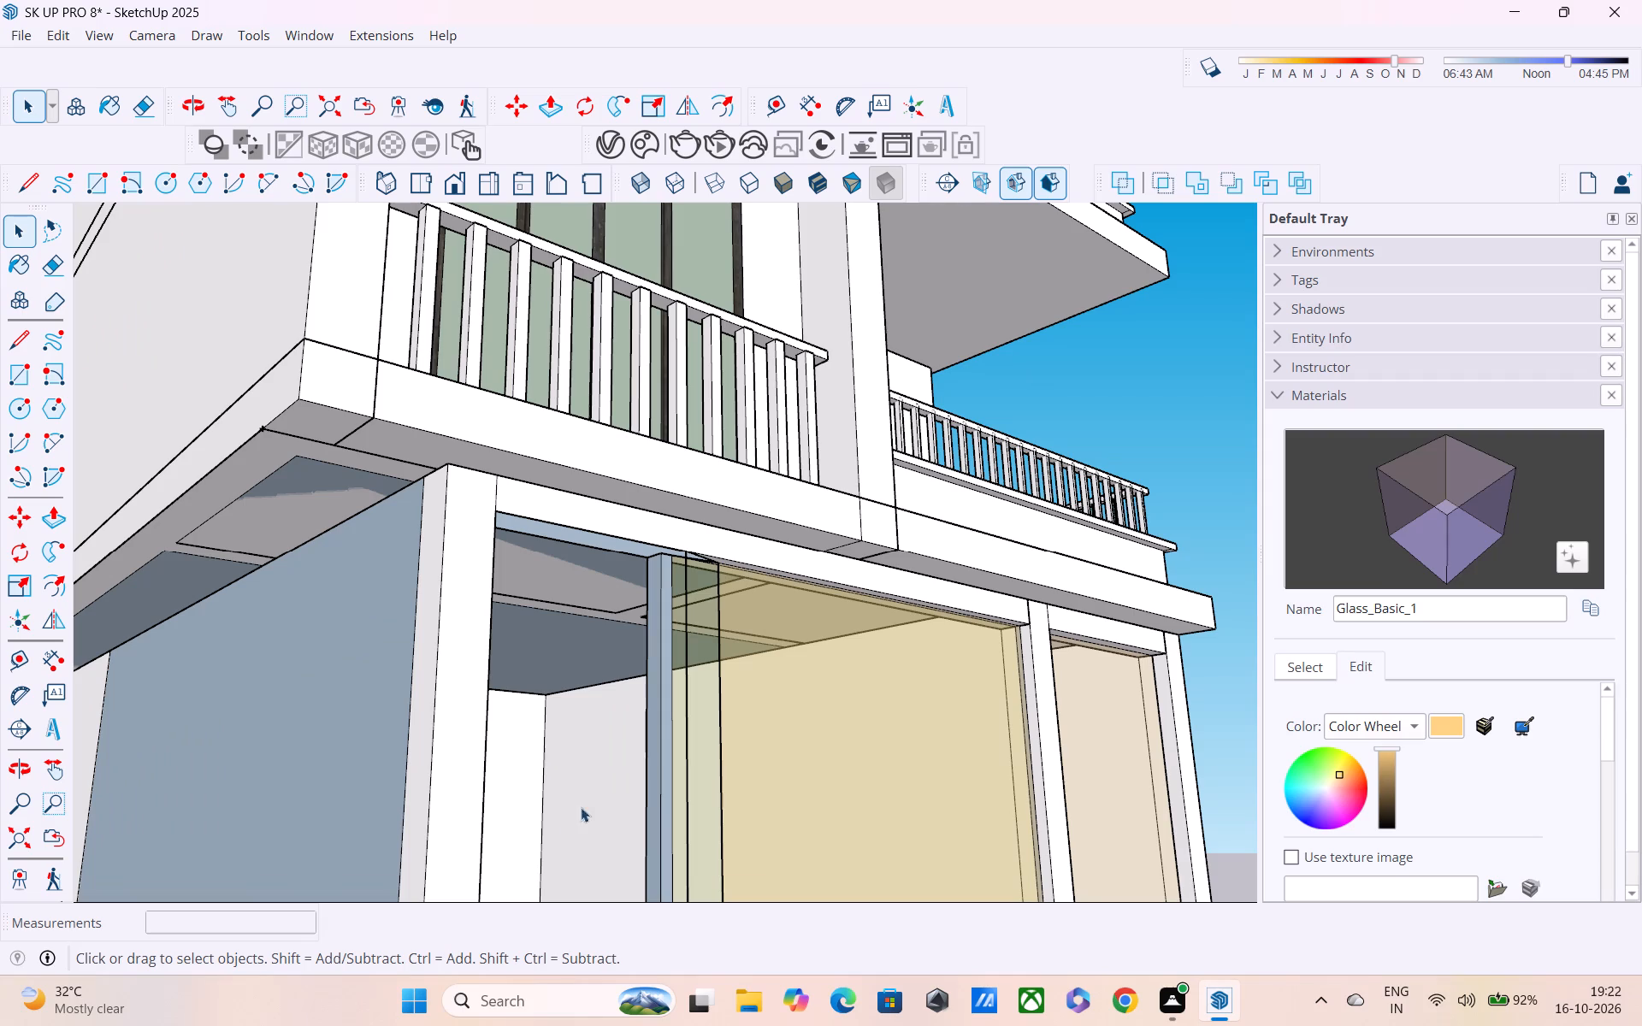
double_click(662, 736)
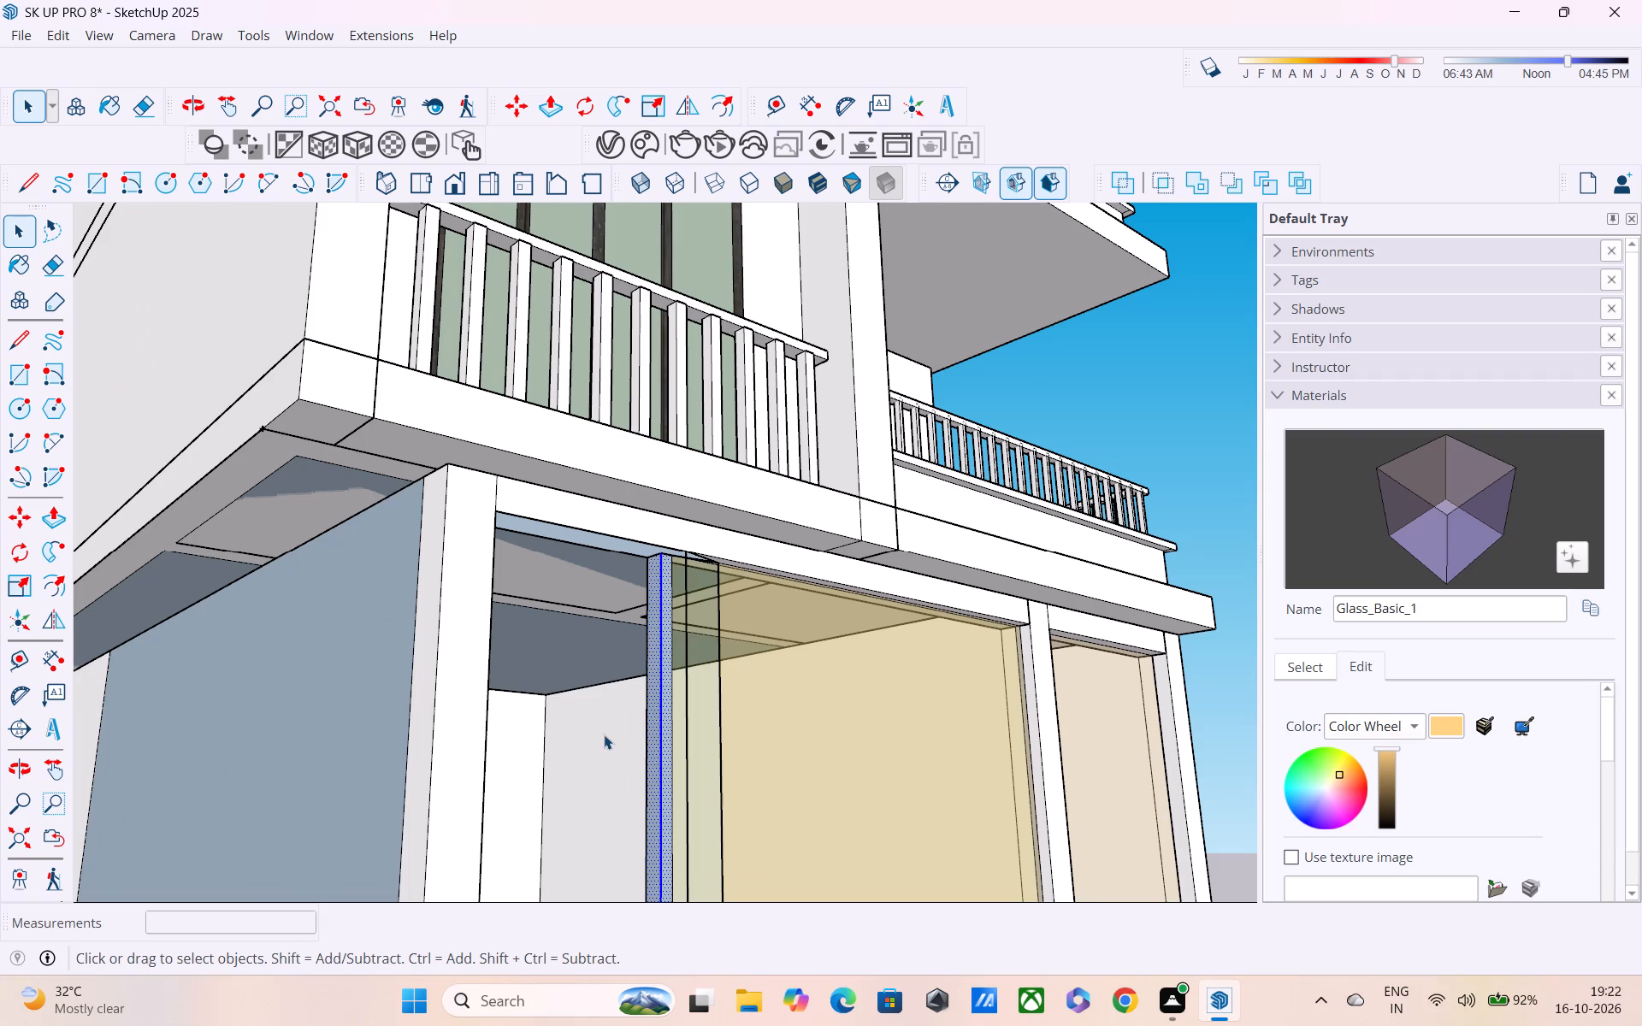
key("Delete")
Erase the leftover vertical edges and the extra tinted face beside the glass pane in the larger opening.
scroll(682, 669, "up", 1)
middle_click_drag(677, 662, 538, 657)
scroll(538, 657, "up", 2)
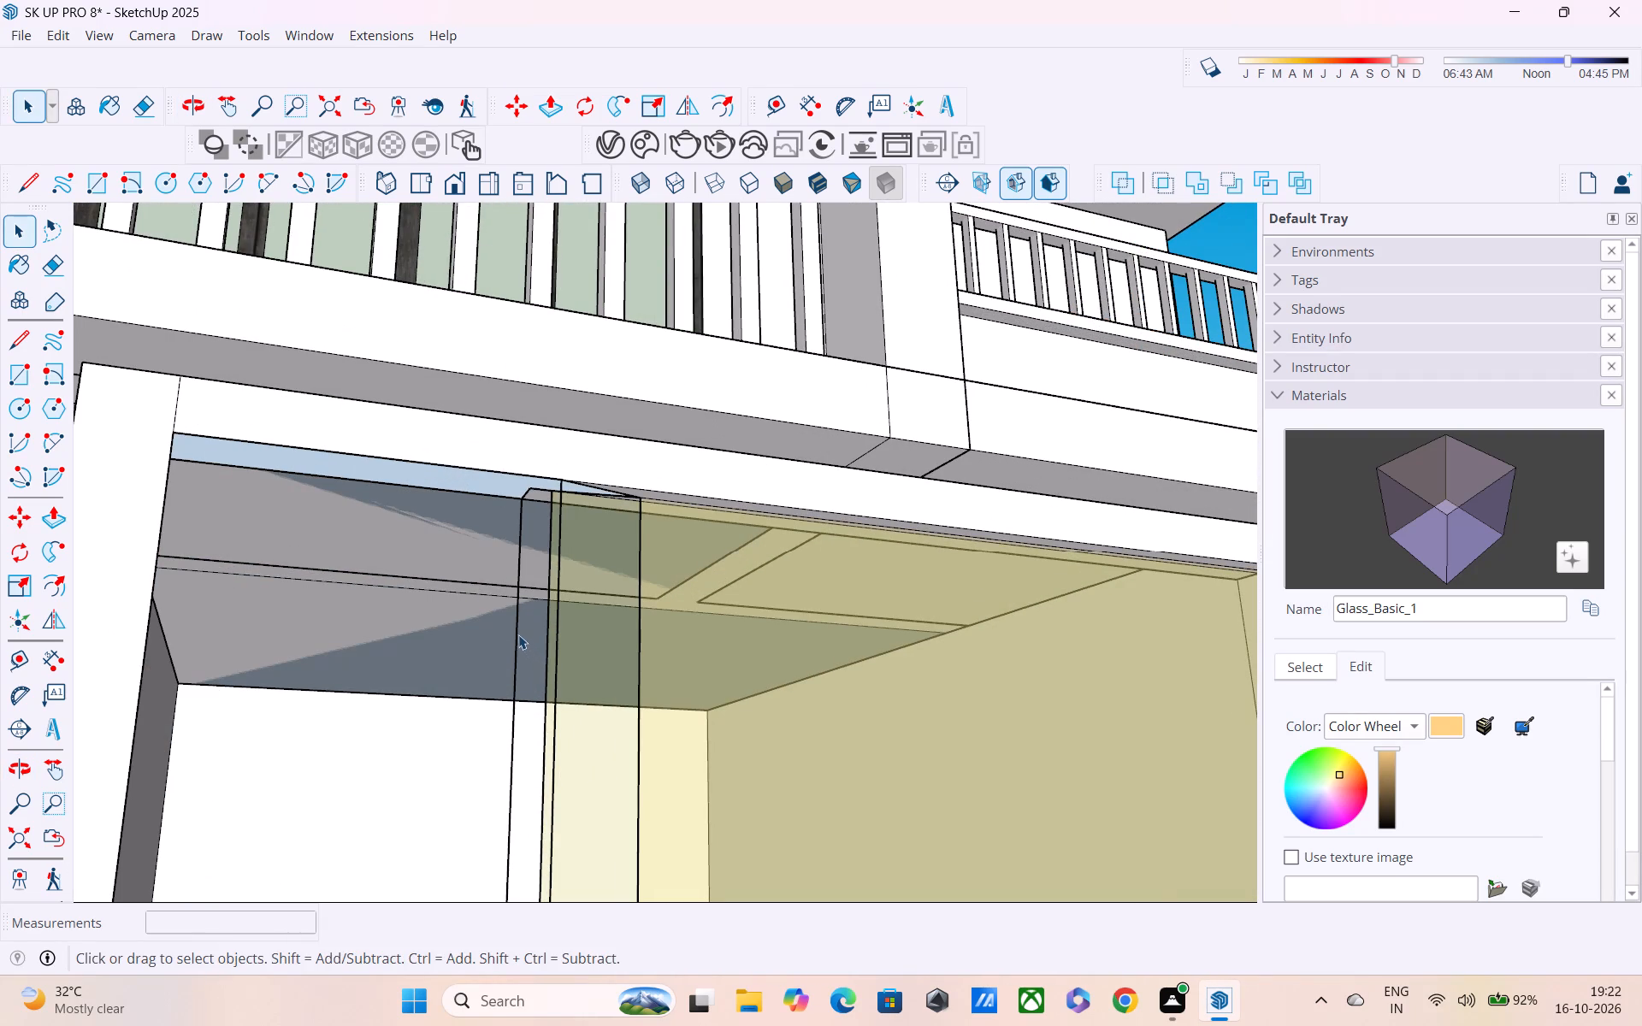
key("e")
left_click(512, 656)
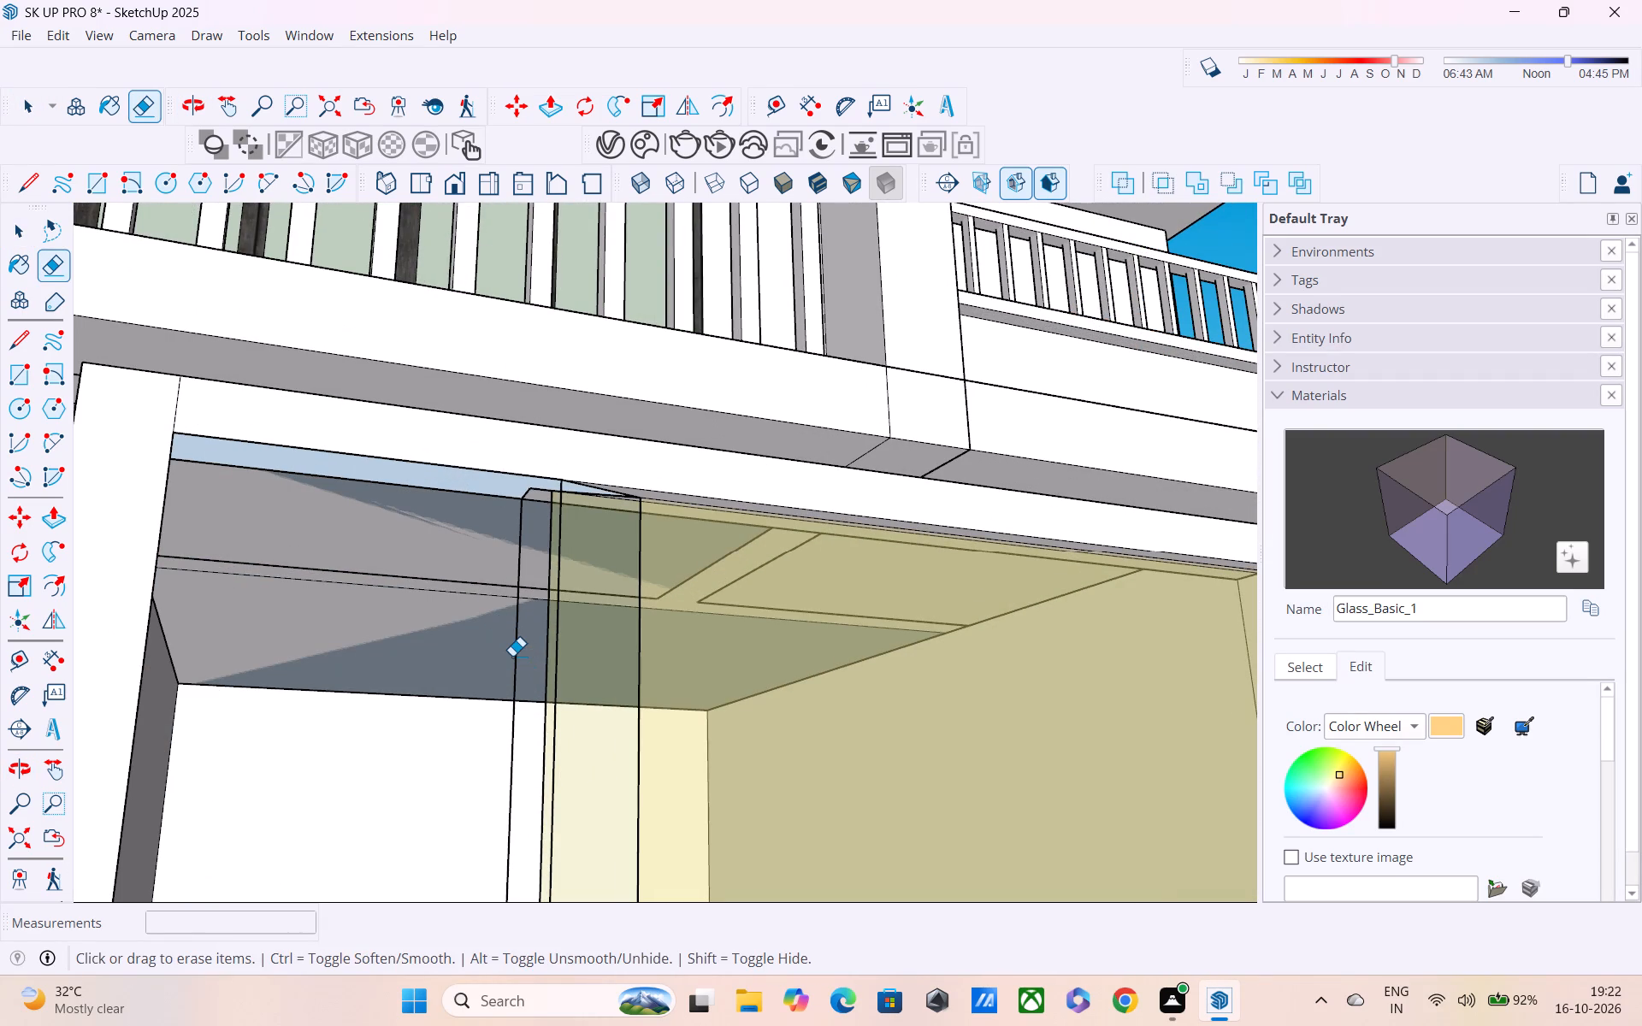
left_click(514, 646)
left_click(559, 626)
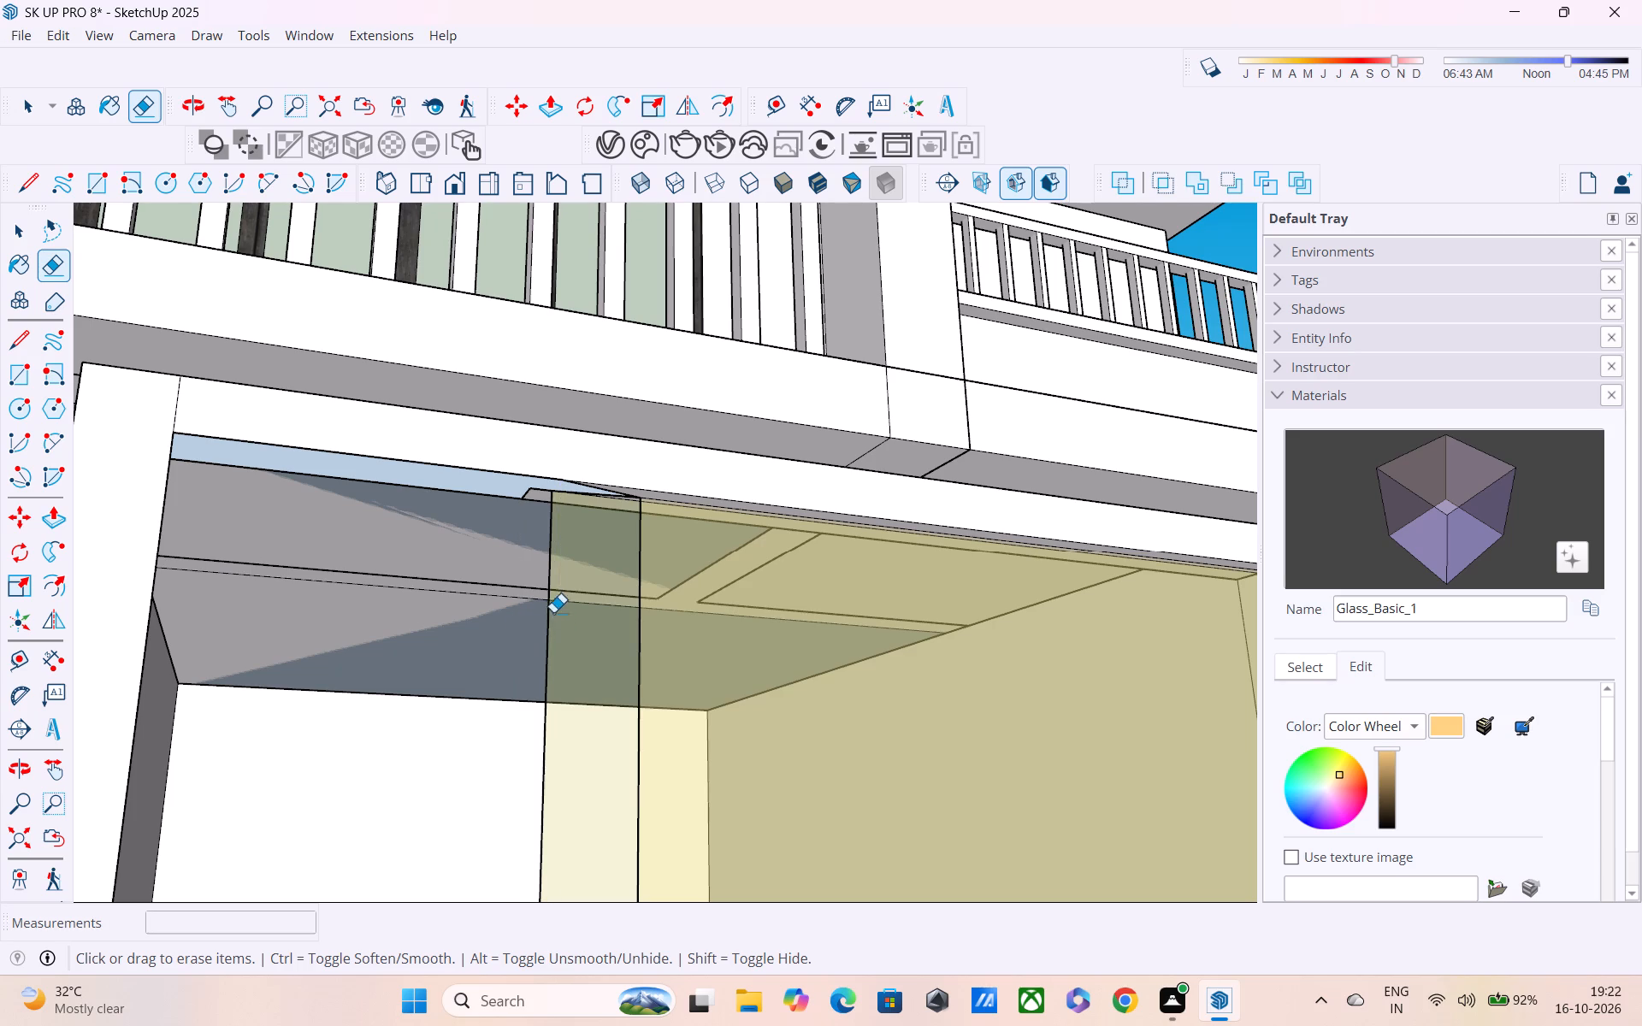
left_click(551, 609)
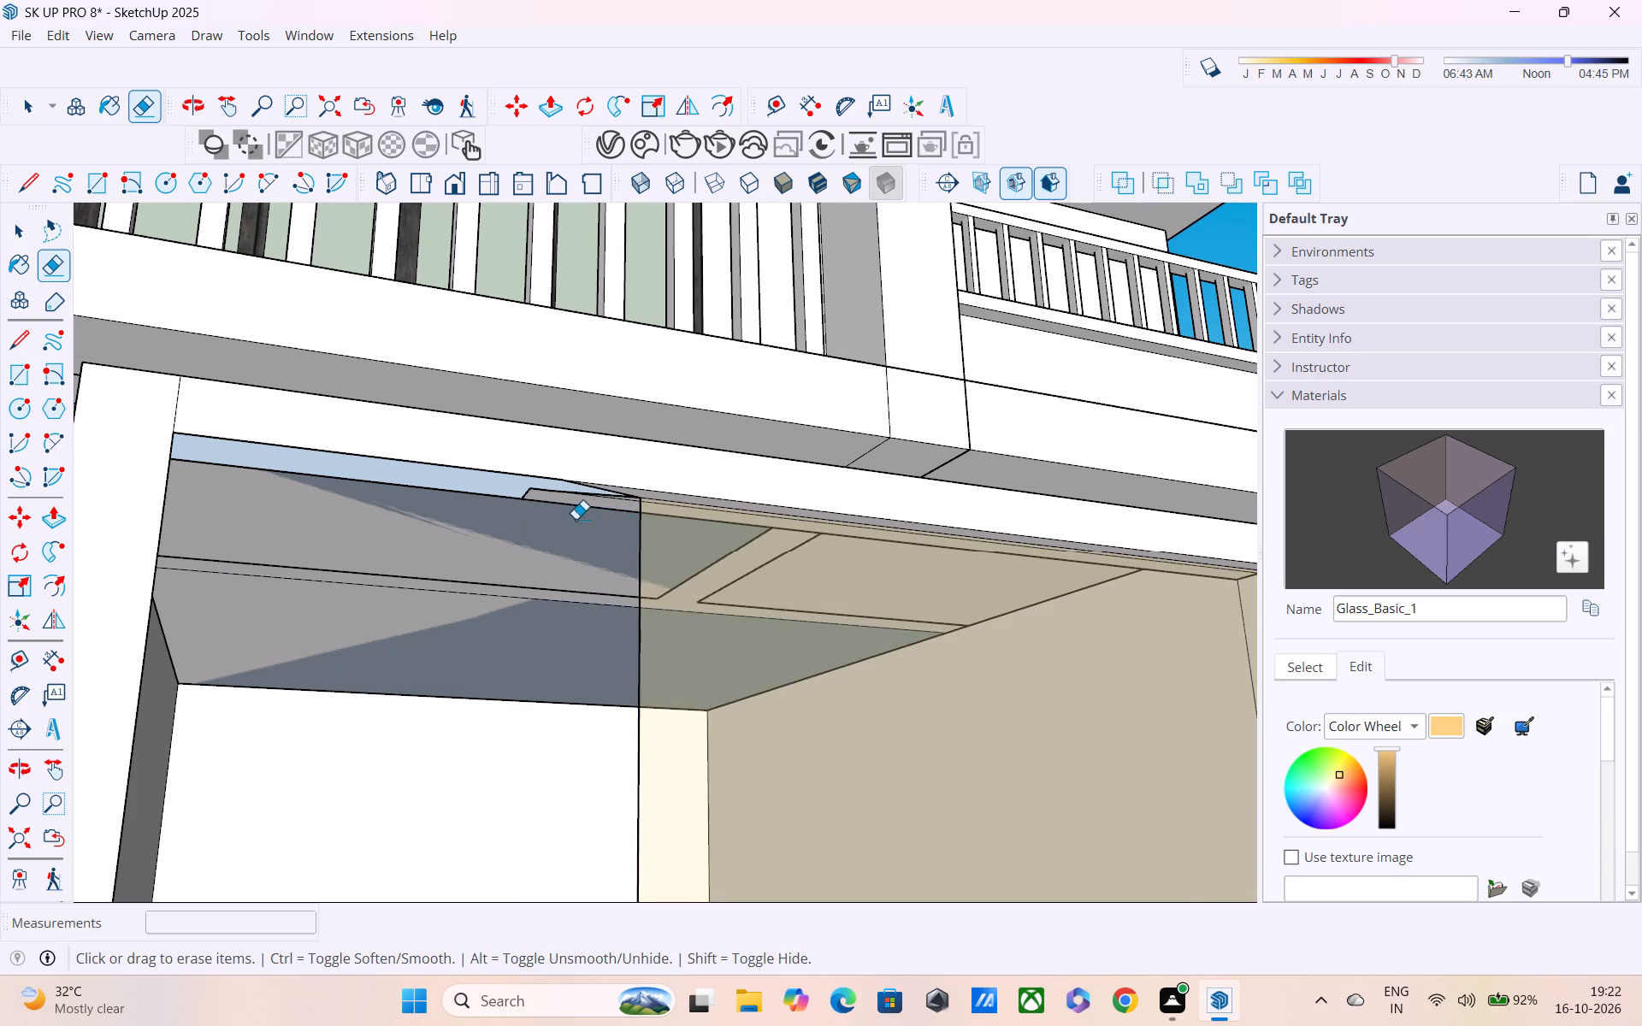
Scale the tinted glass pane along the red axis to reach the outer pillar and fill the larger opening's full width.
scroll(566, 527, "down", 2)
middle_click_drag(517, 591, 392, 655)
scroll(377, 640, "down", 5)
scroll(377, 640, "up", 1)
key("space")
left_click(523, 734)
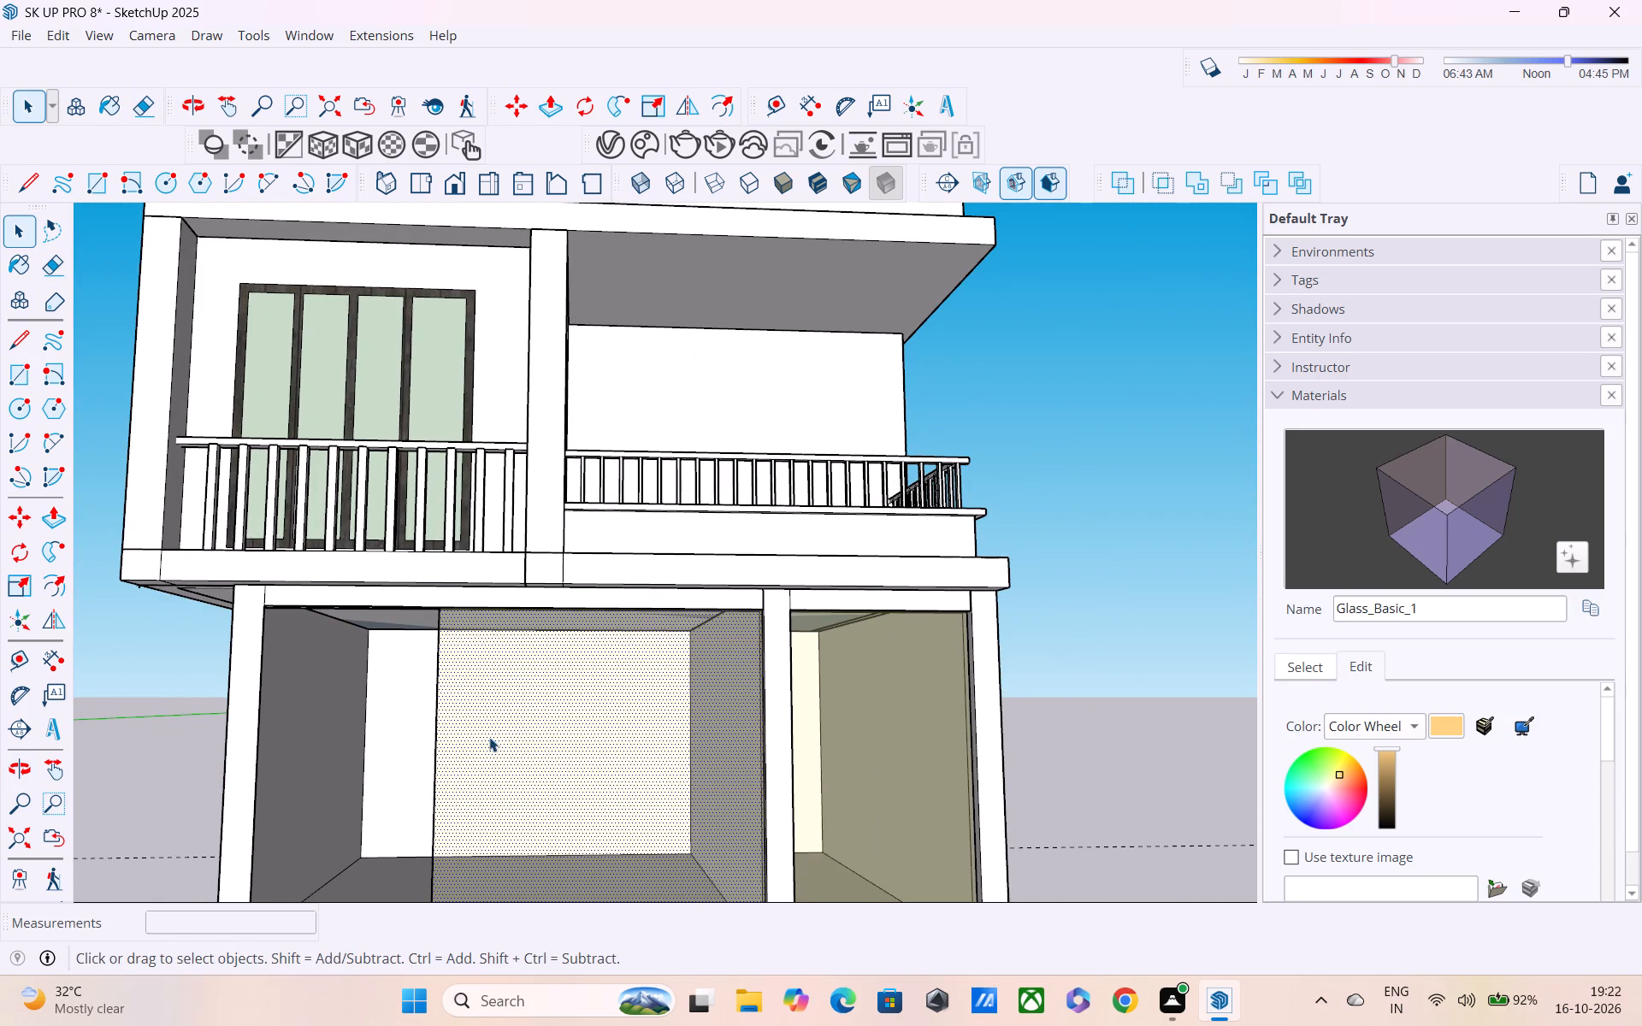
key("s")
left_click(435, 773)
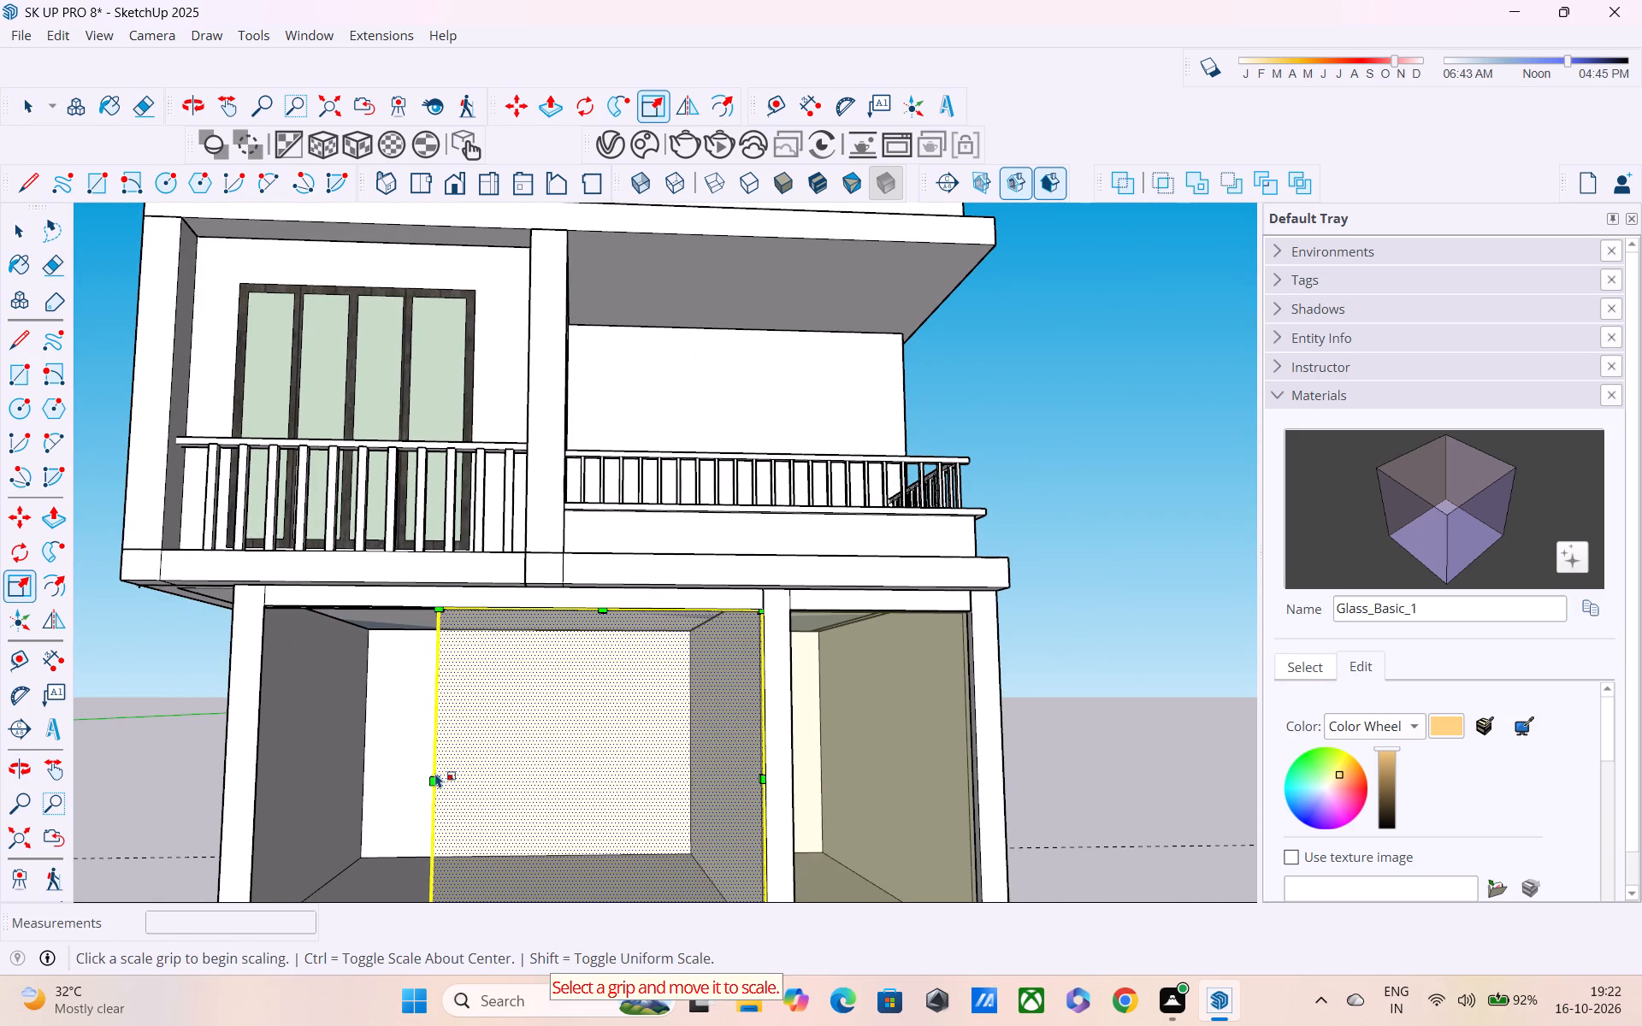
left_click(435, 782)
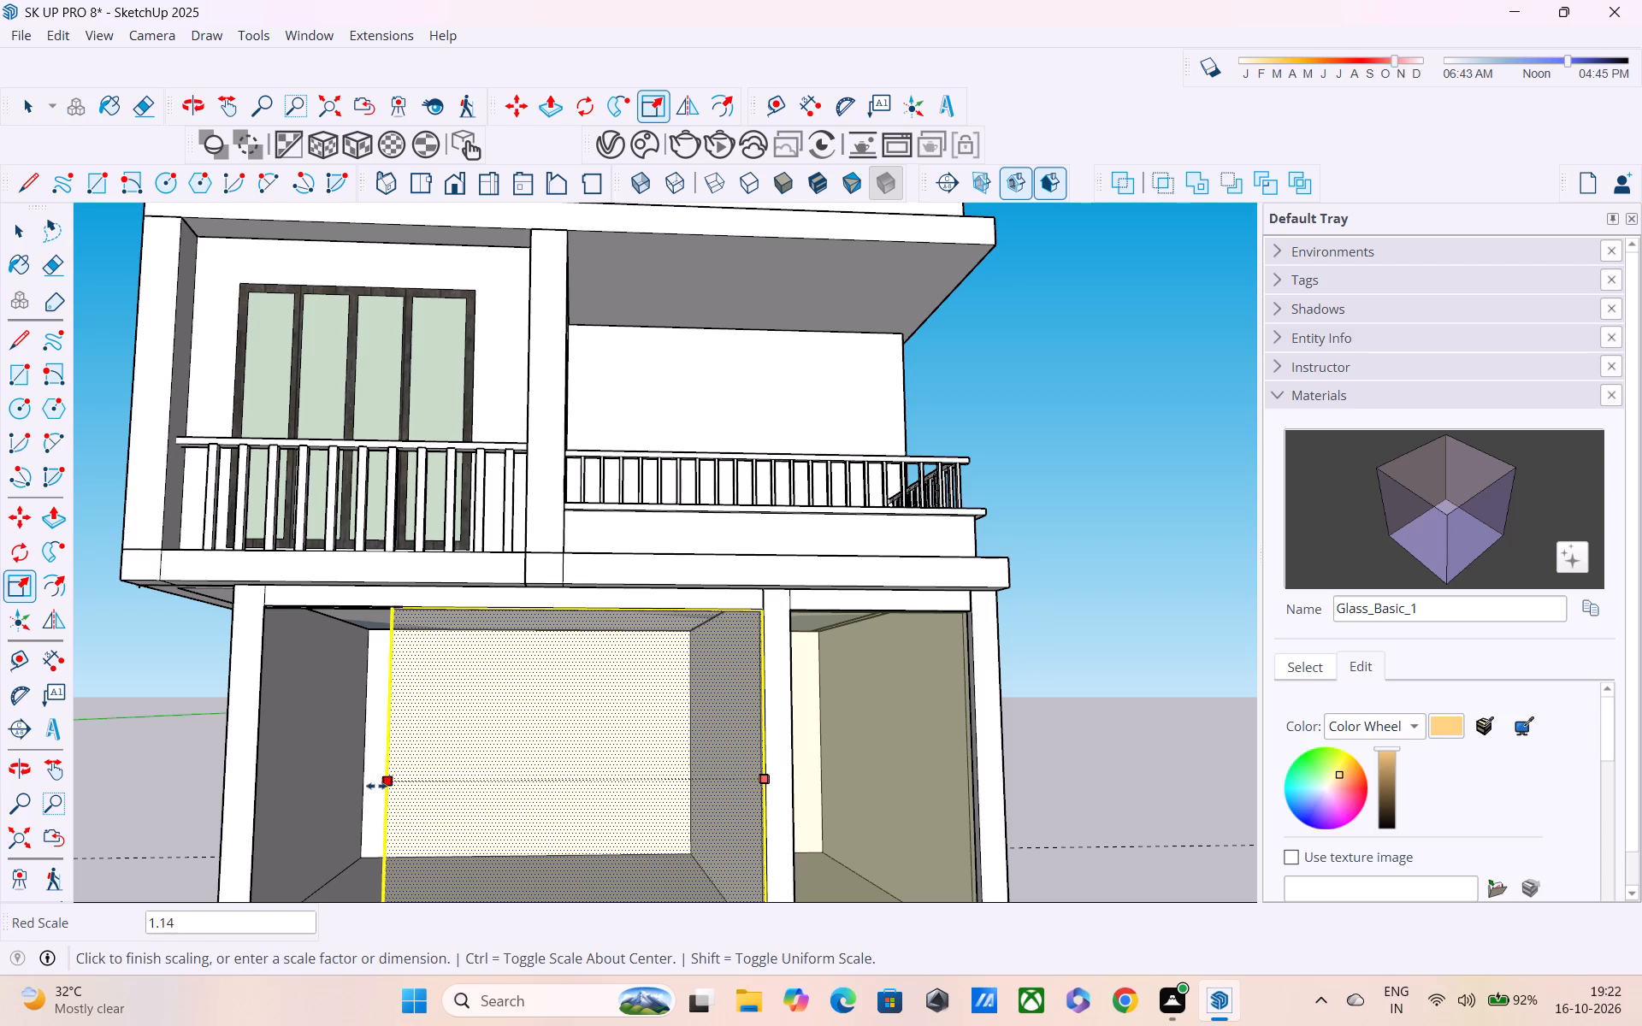
left_click(261, 783)
scroll(261, 783, "down", 3)
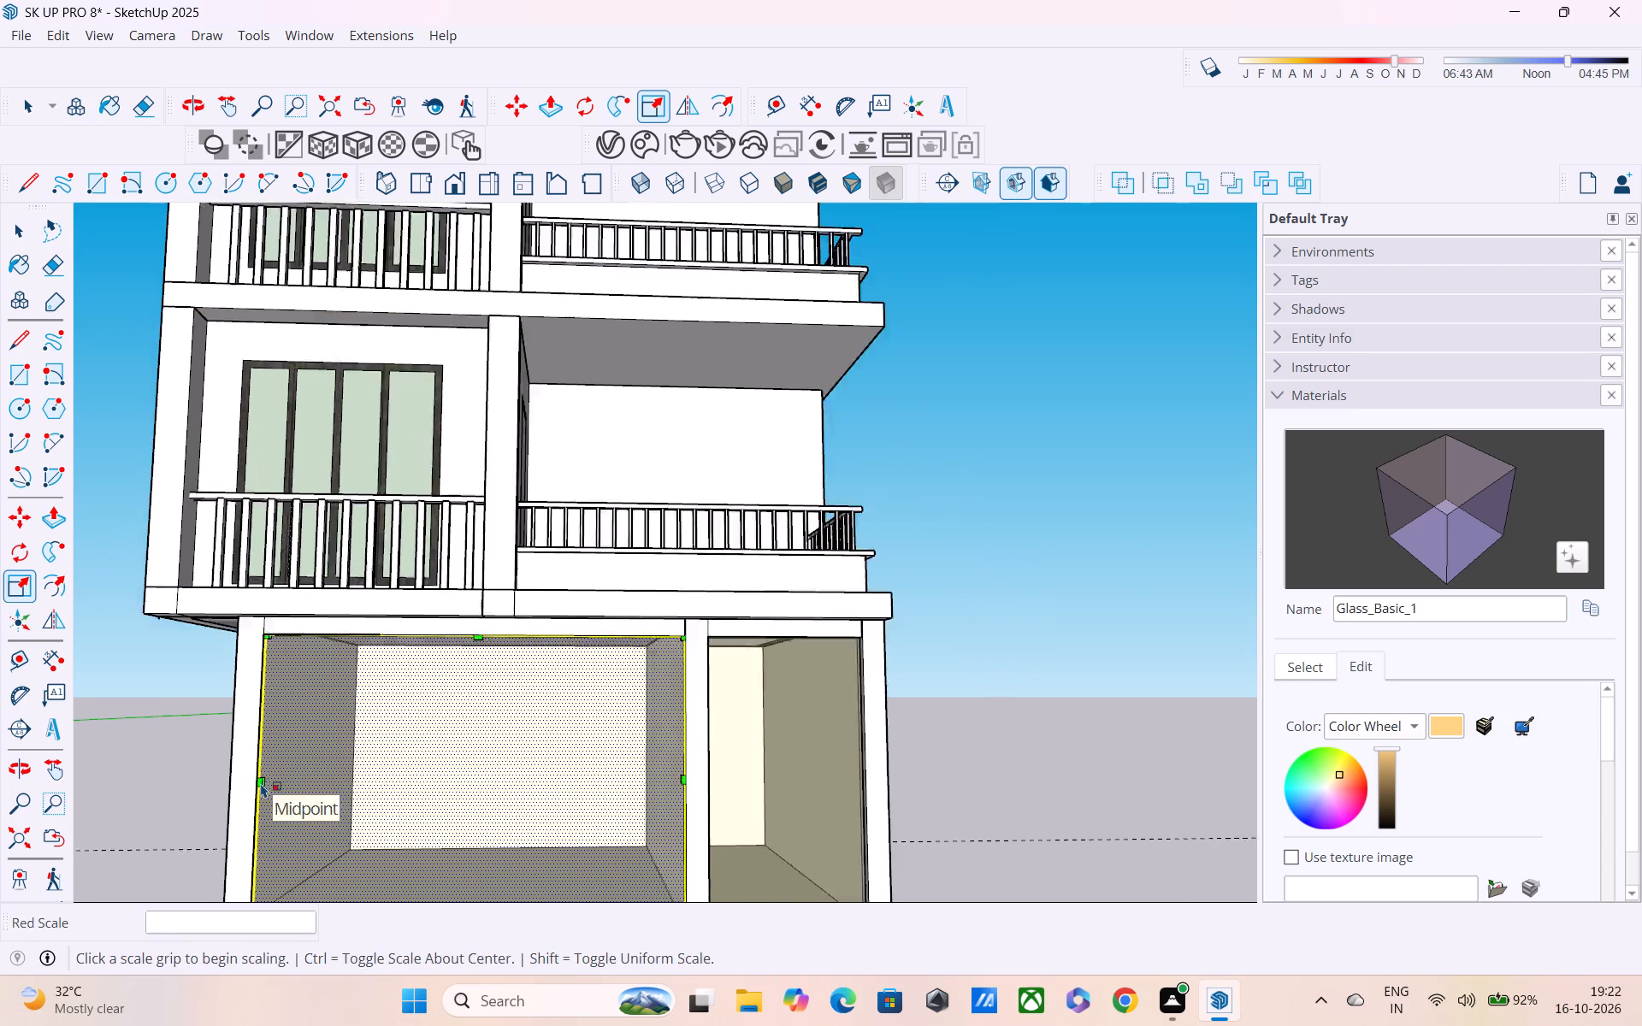
scroll(261, 783, "down", 2)
key("space")
left_click(173, 781)
Examine the whole building's front with the widened ground-floor glazing.
scroll(225, 787, "down", 4)
middle_click_drag(270, 853, 304, 970)
scroll(304, 960, "up", 1)
scroll(311, 873, "down", 4)
middle_click_drag(308, 888, 304, 823)
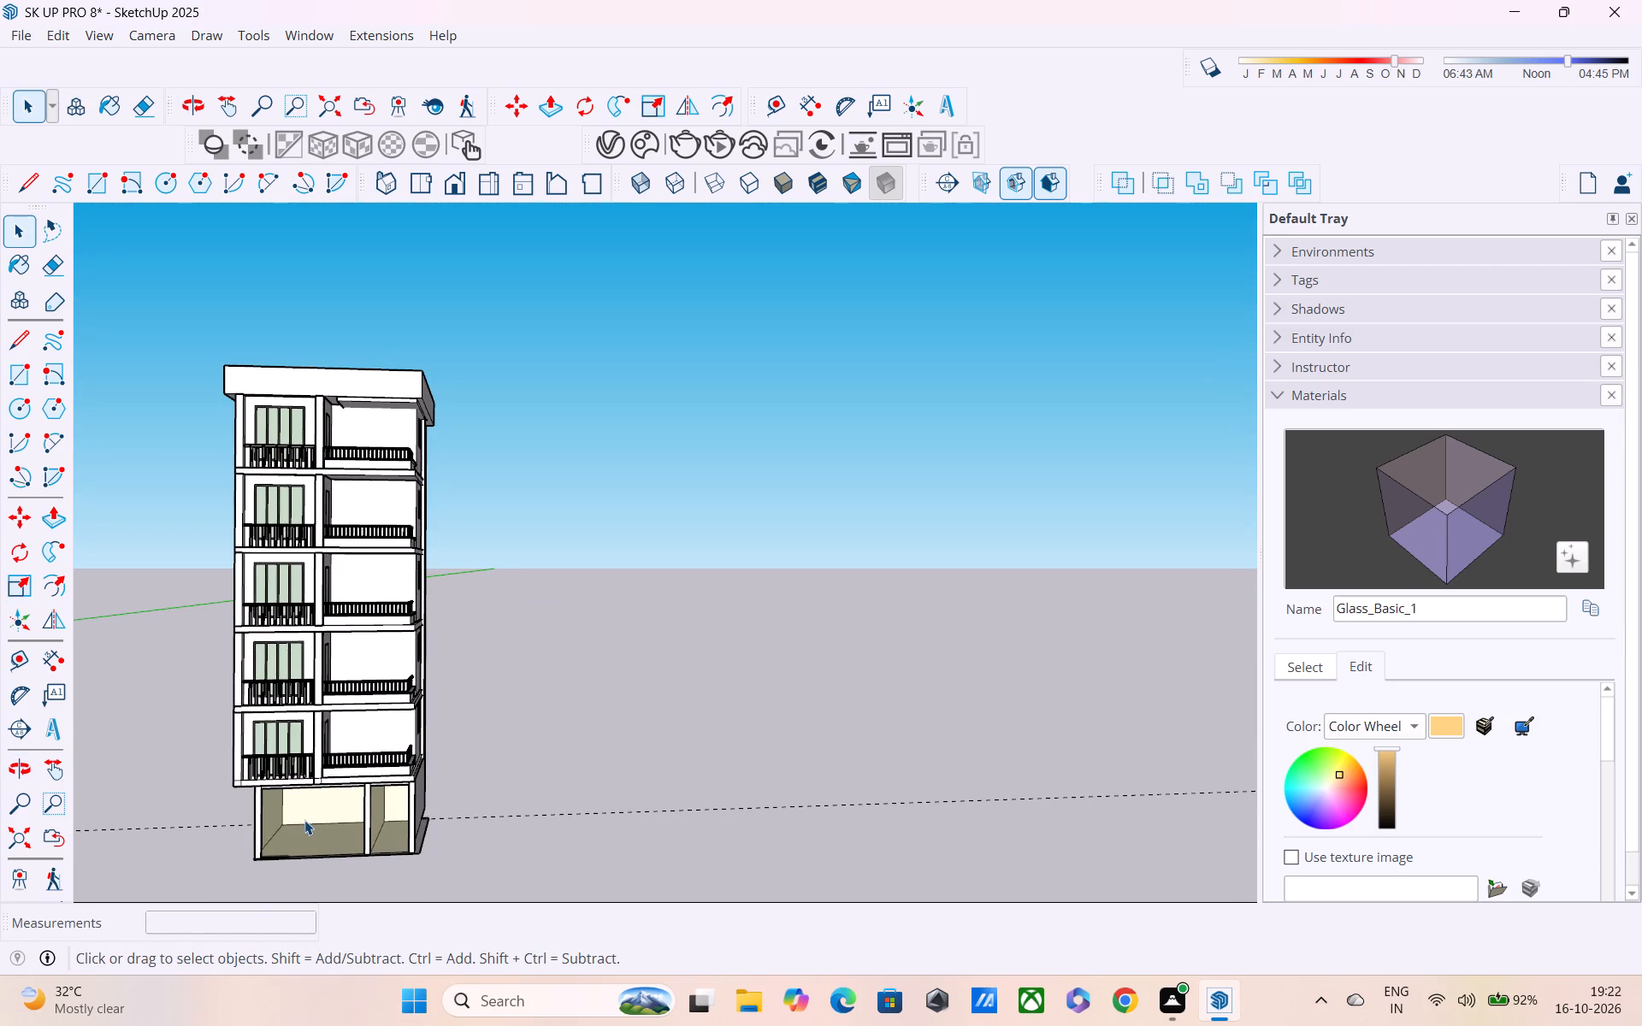
scroll(304, 820, "up", 1)
scroll(321, 739, "down", 1)
middle_click_drag(328, 745, 343, 753)
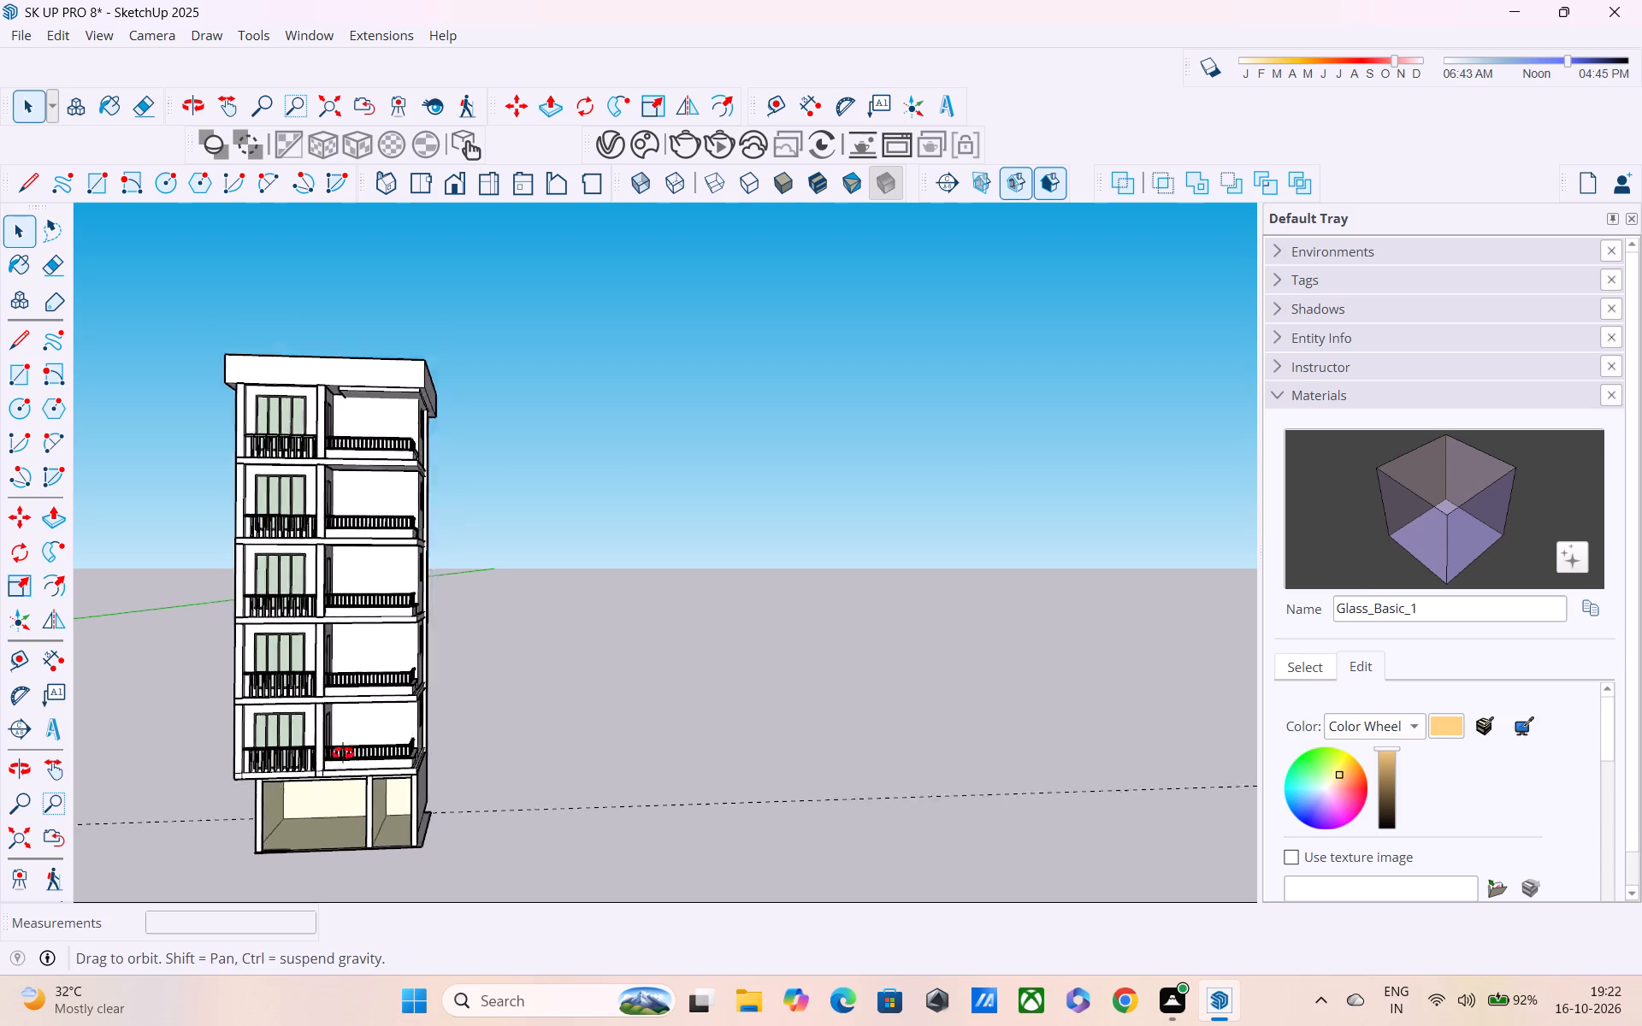
Examine the building's front, balconies and glazed ground floor from several angles.
middle_click_drag(343, 753, 465, 786)
key("grave")
left_click(585, 752)
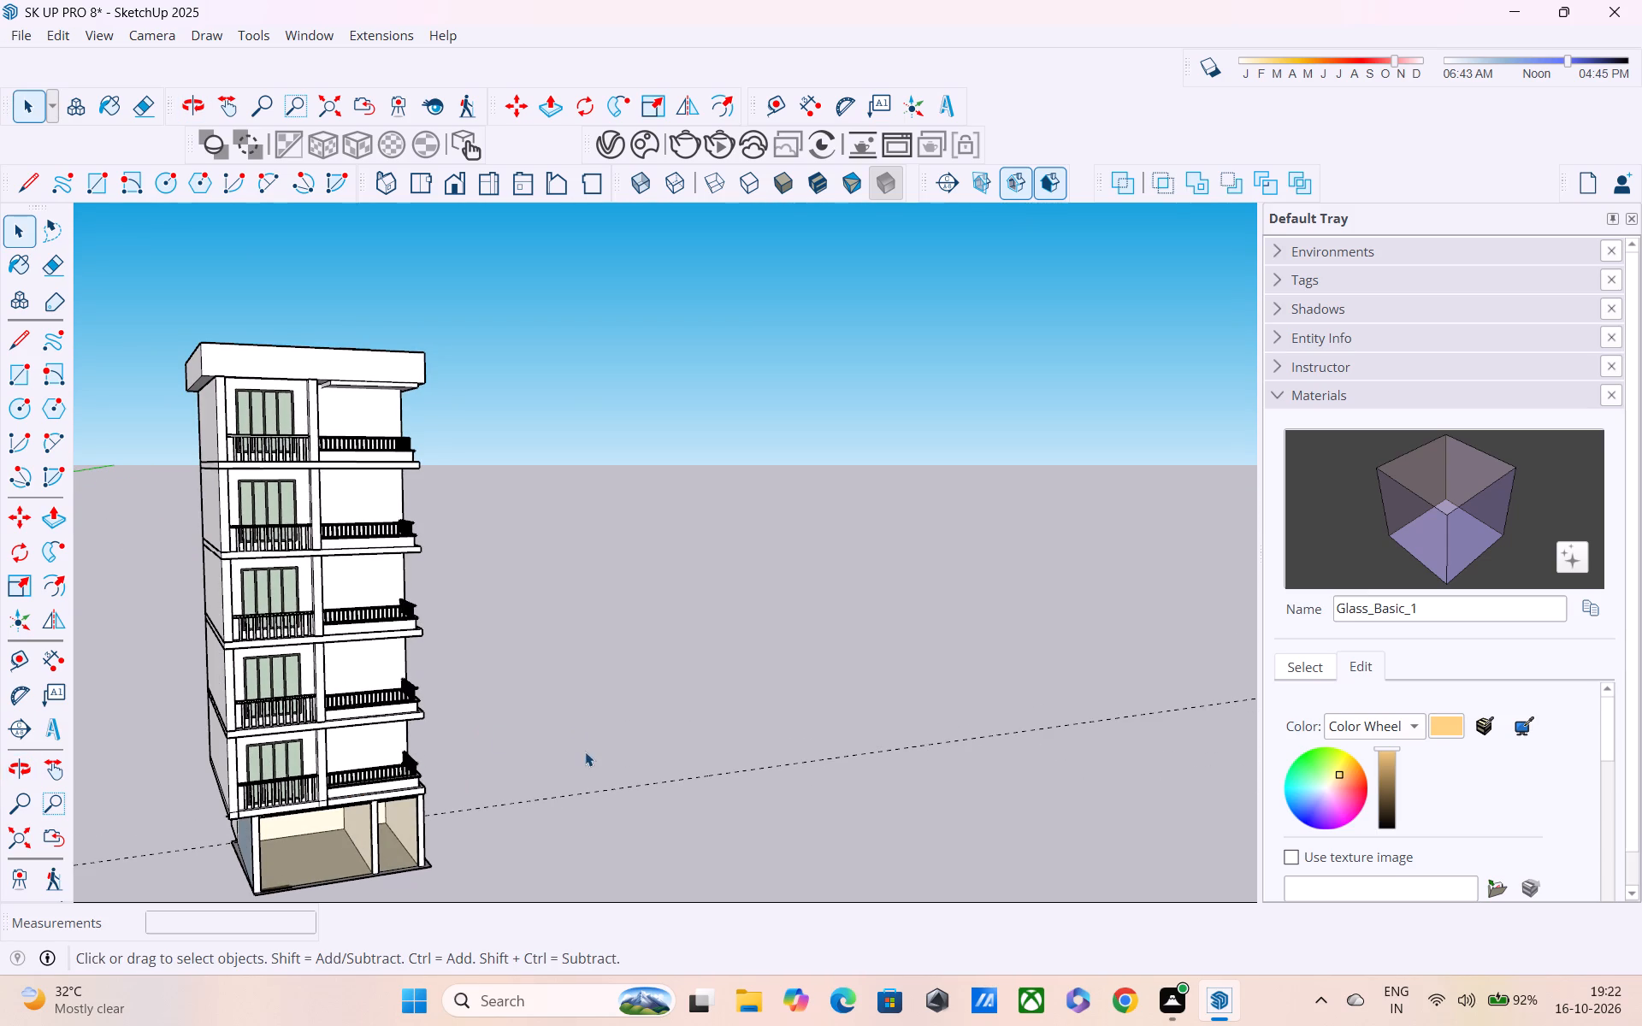
middle_click_drag(588, 716, 387, 627)
scroll(387, 627, "up", 5)
middle_click_drag(501, 767, 572, 863)
scroll(562, 836, "down", 4)
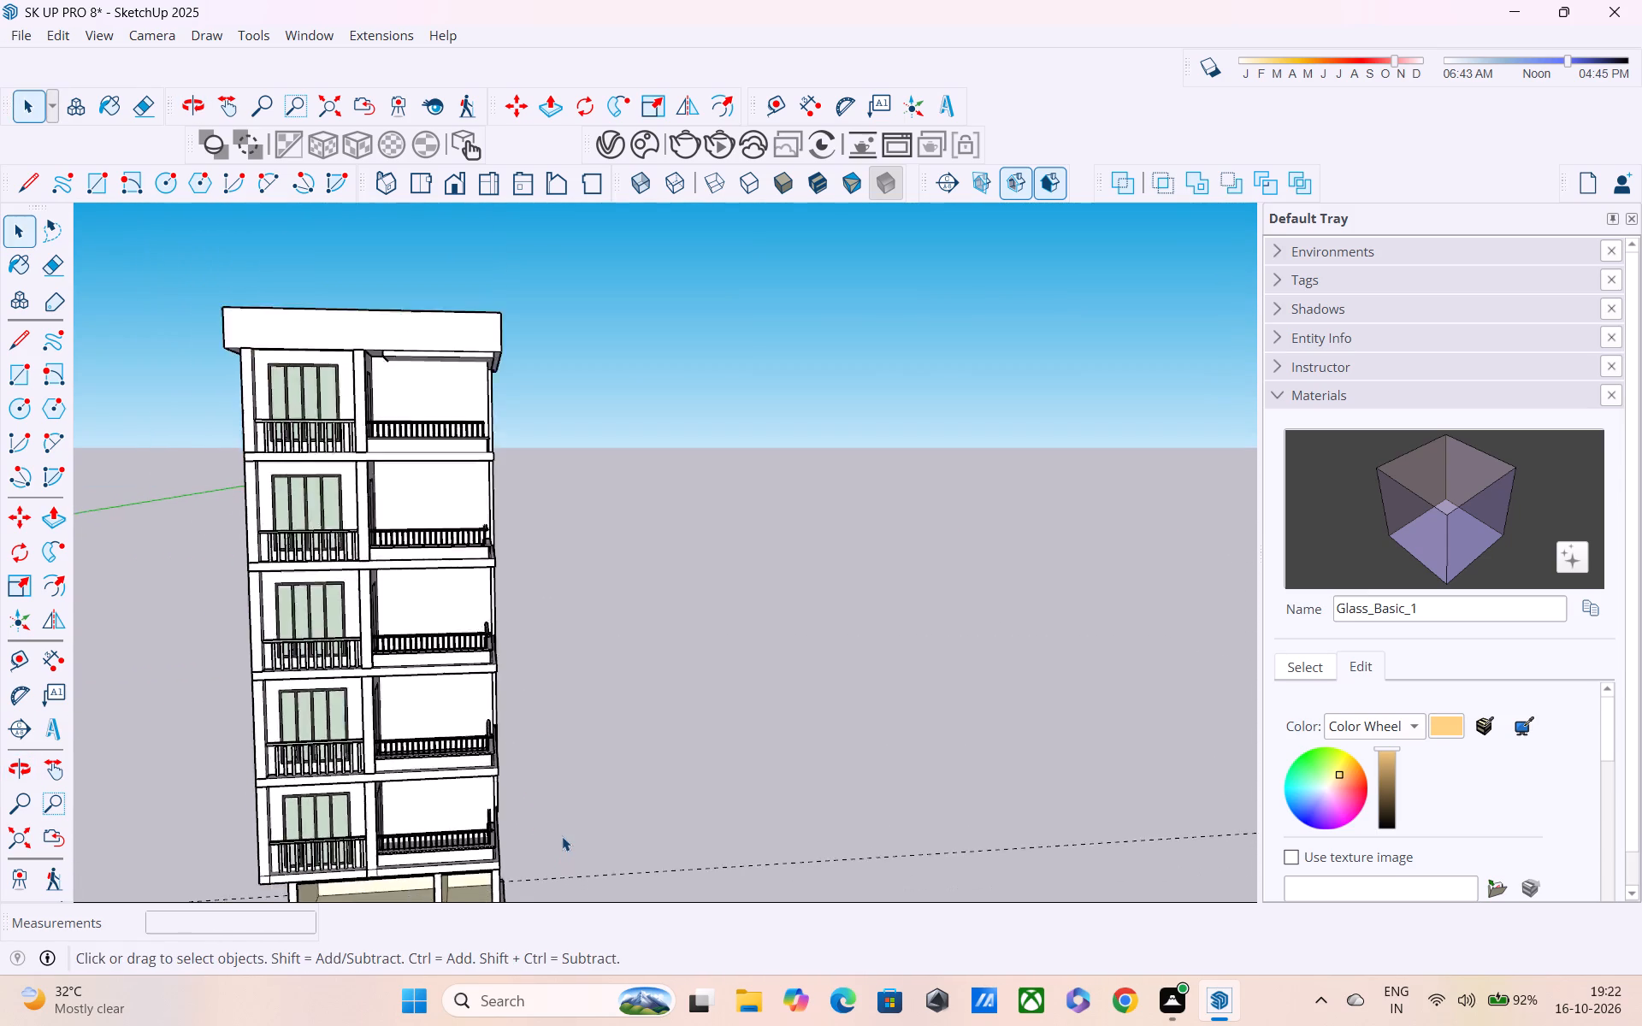
middle_click_drag(562, 836, 507, 644, "shift")
scroll(351, 740, "up", 4)
middle_click_drag(313, 739, 354, 688)
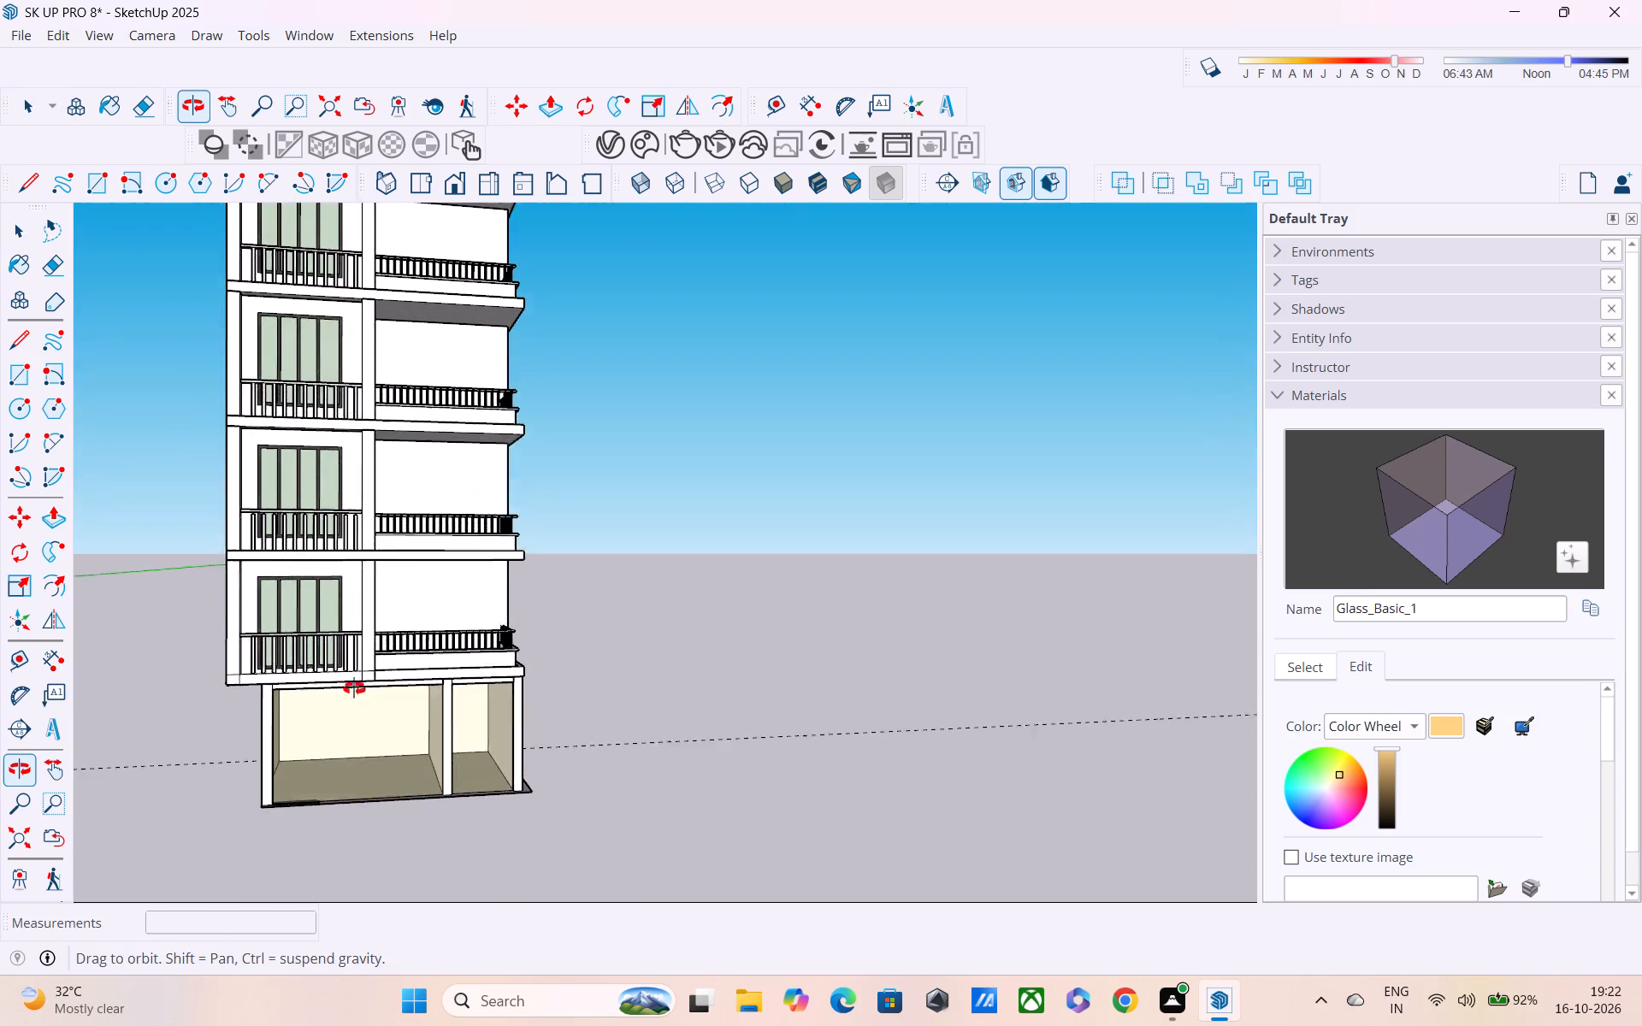
middle_click_drag(354, 688, 497, 749)
scroll(500, 747, "down", 5)
middle_click_drag(501, 746, 317, 737)
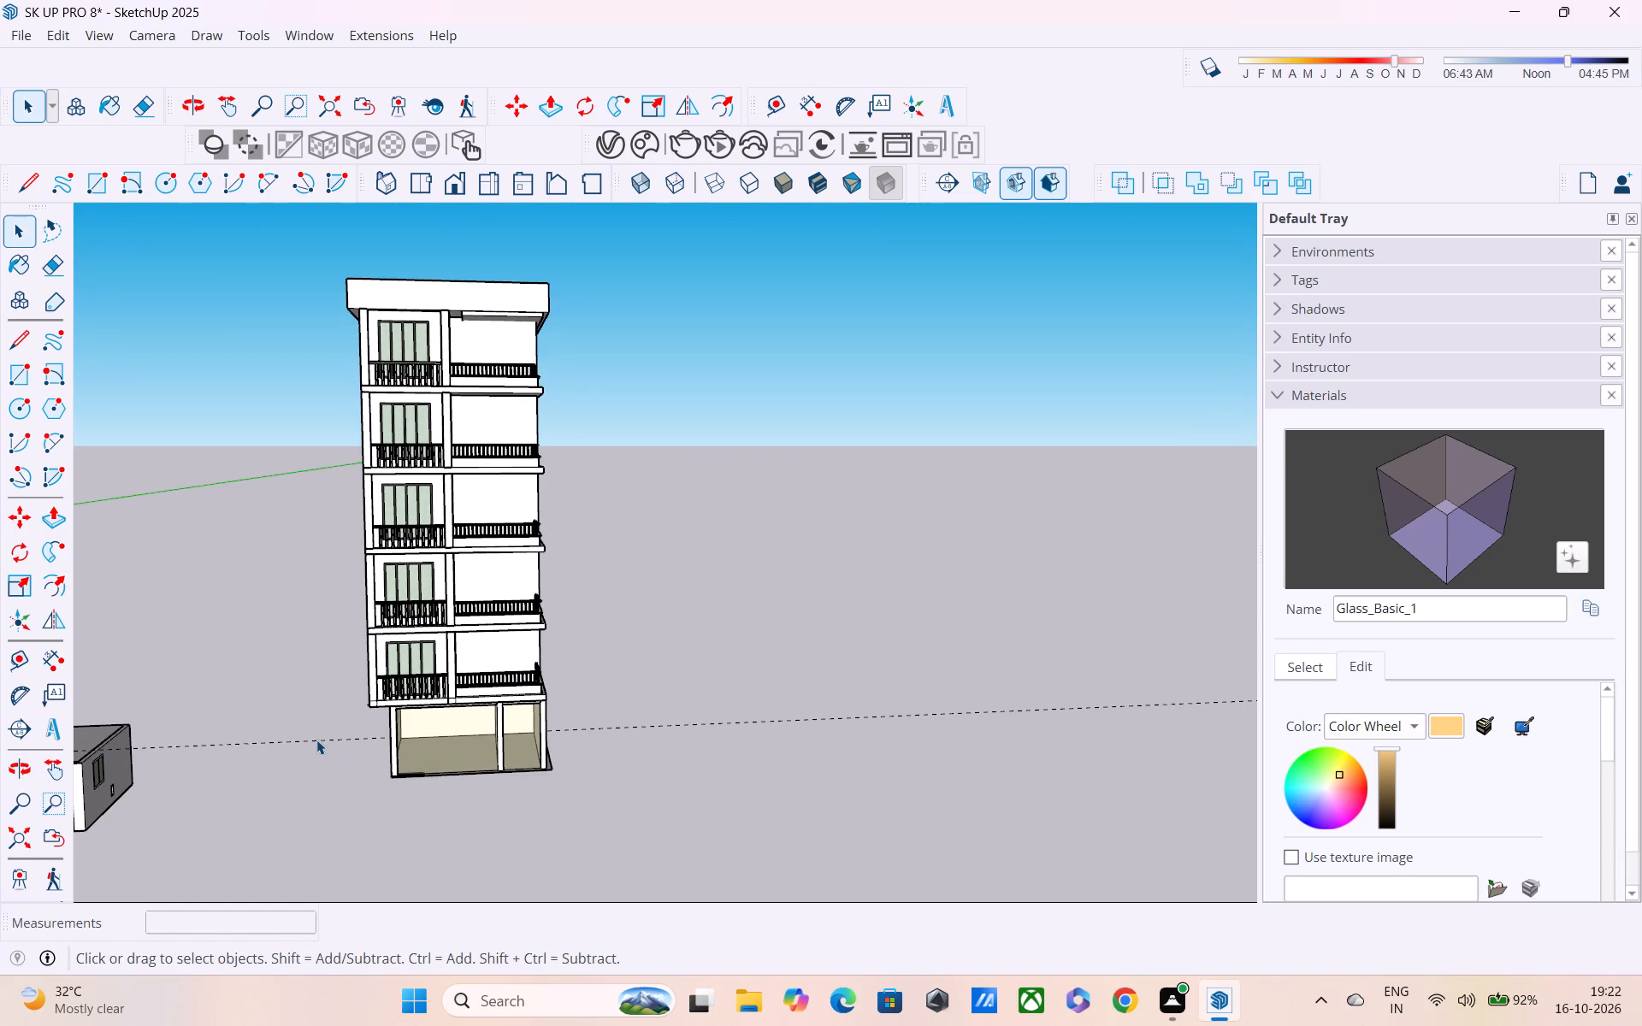
middle_click_drag(305, 720, 241, 716)
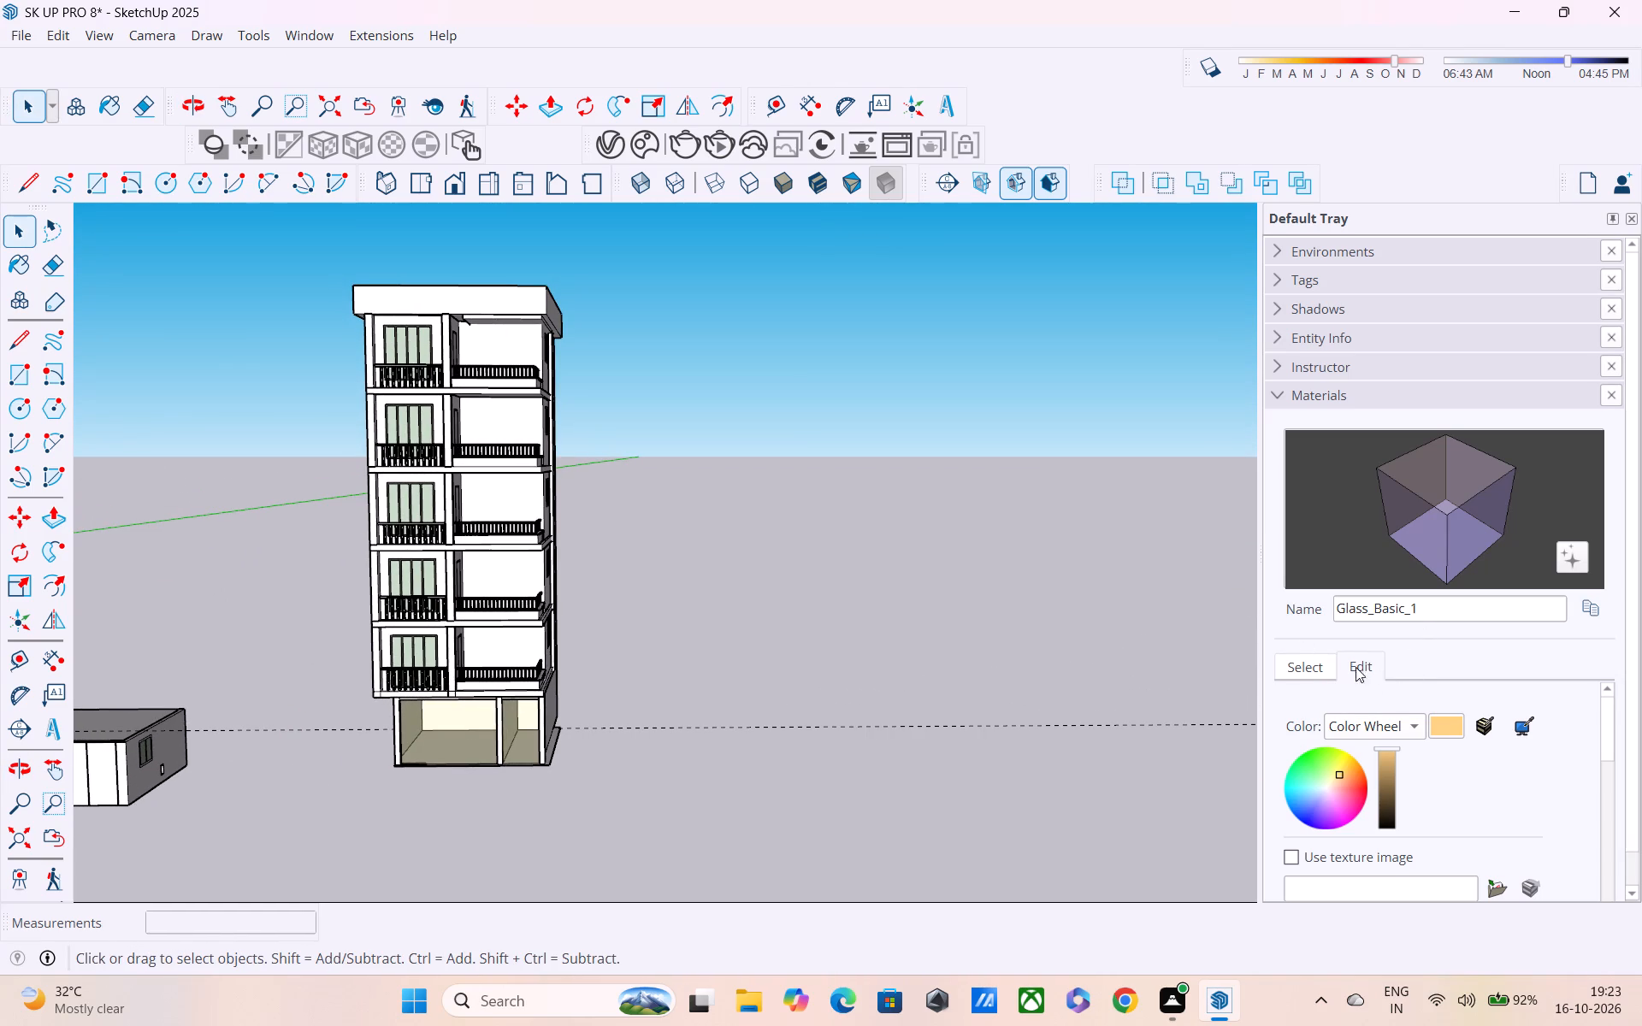
Choose the D01_Frost_White paint material from the Solid Colors collection.
left_click(1324, 669)
left_click(1386, 691)
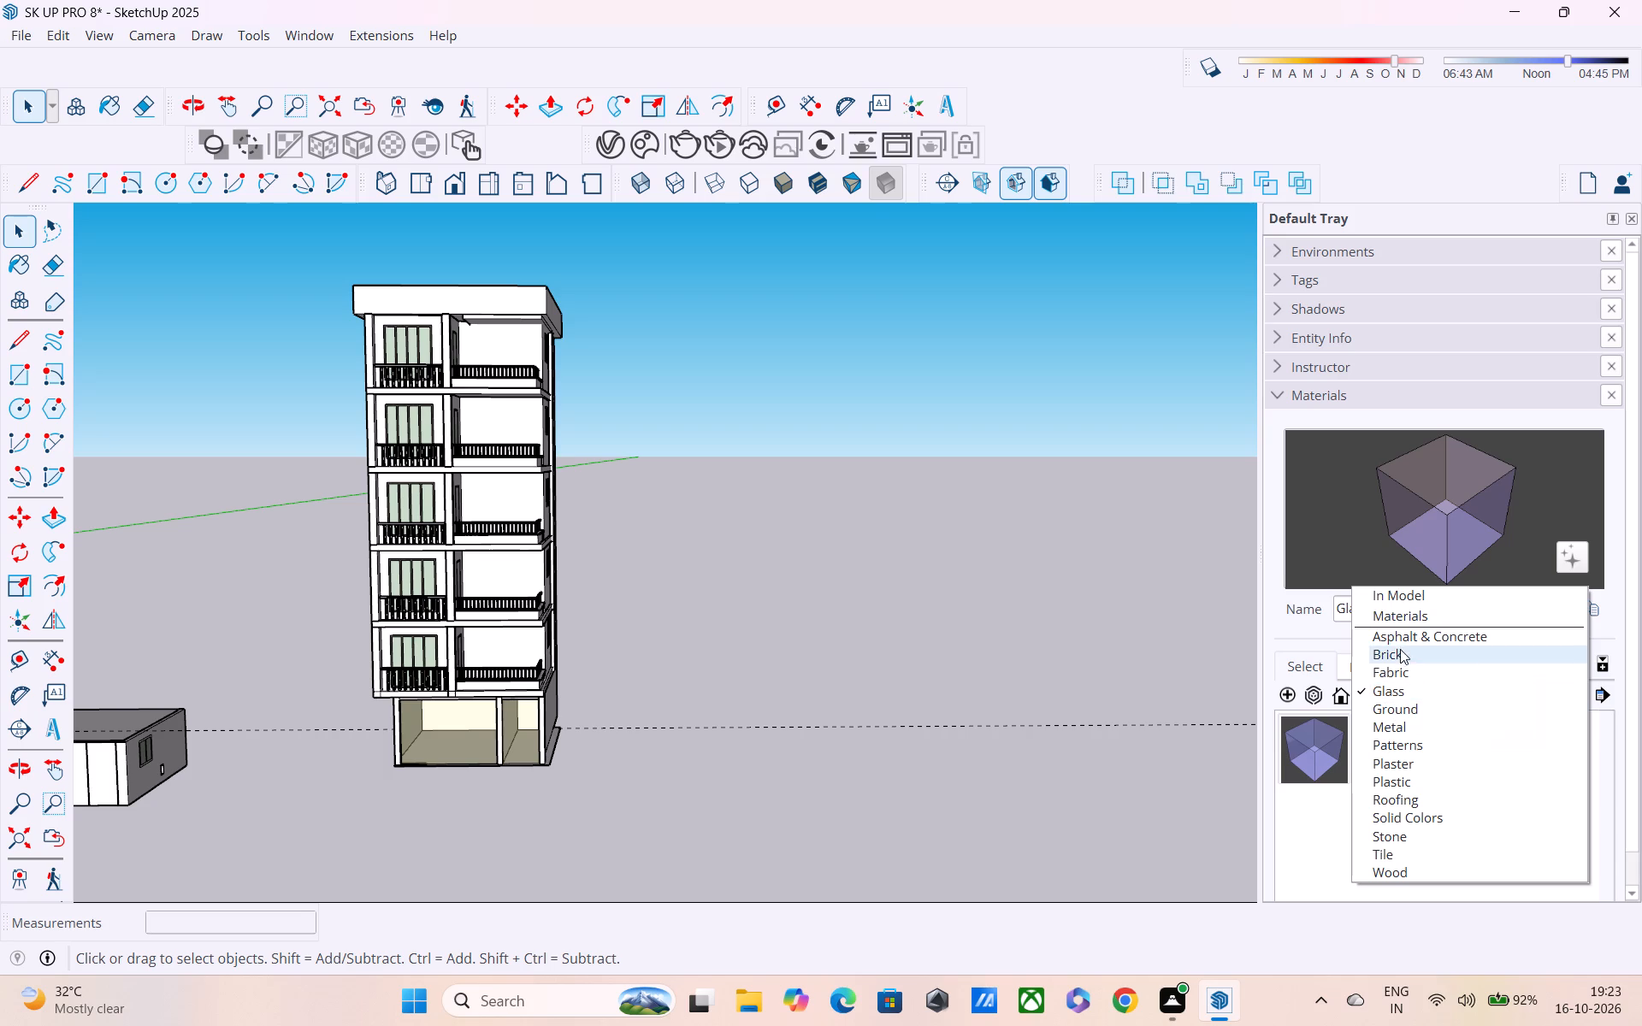
left_click(1404, 614)
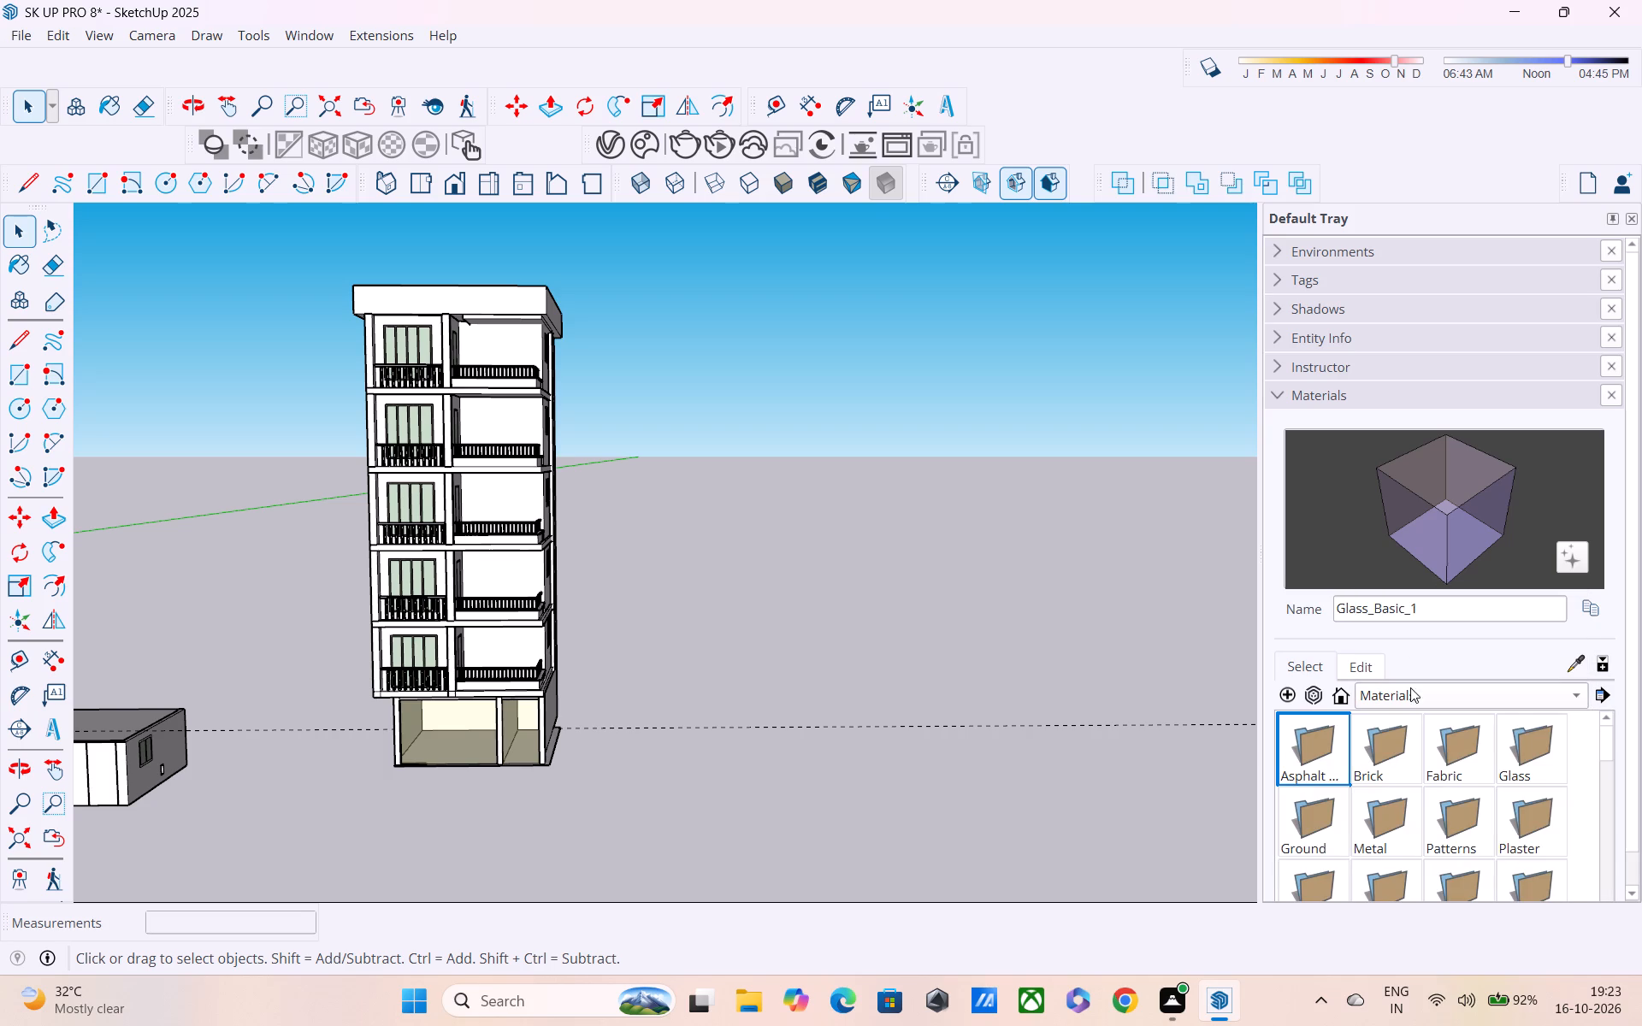
left_click(1320, 665)
left_click(1304, 673)
double_click(1303, 669)
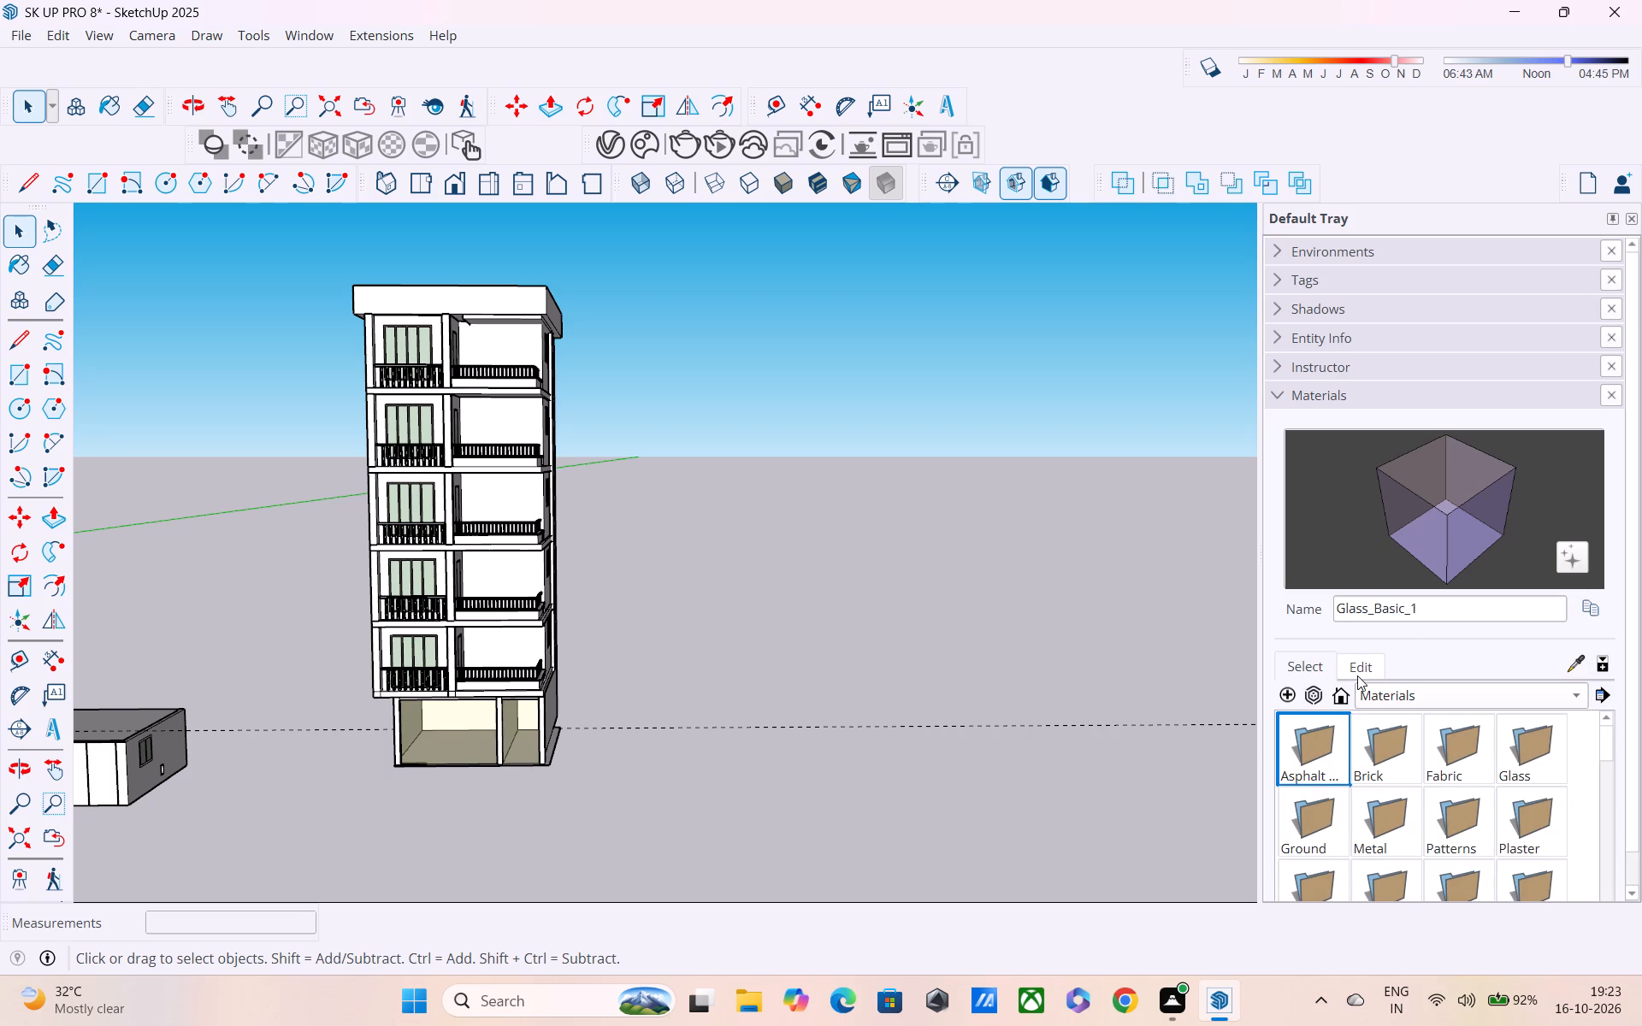
left_click(1339, 669)
left_click(1319, 669)
left_click(1403, 698)
scroll(1403, 698, "down", 5)
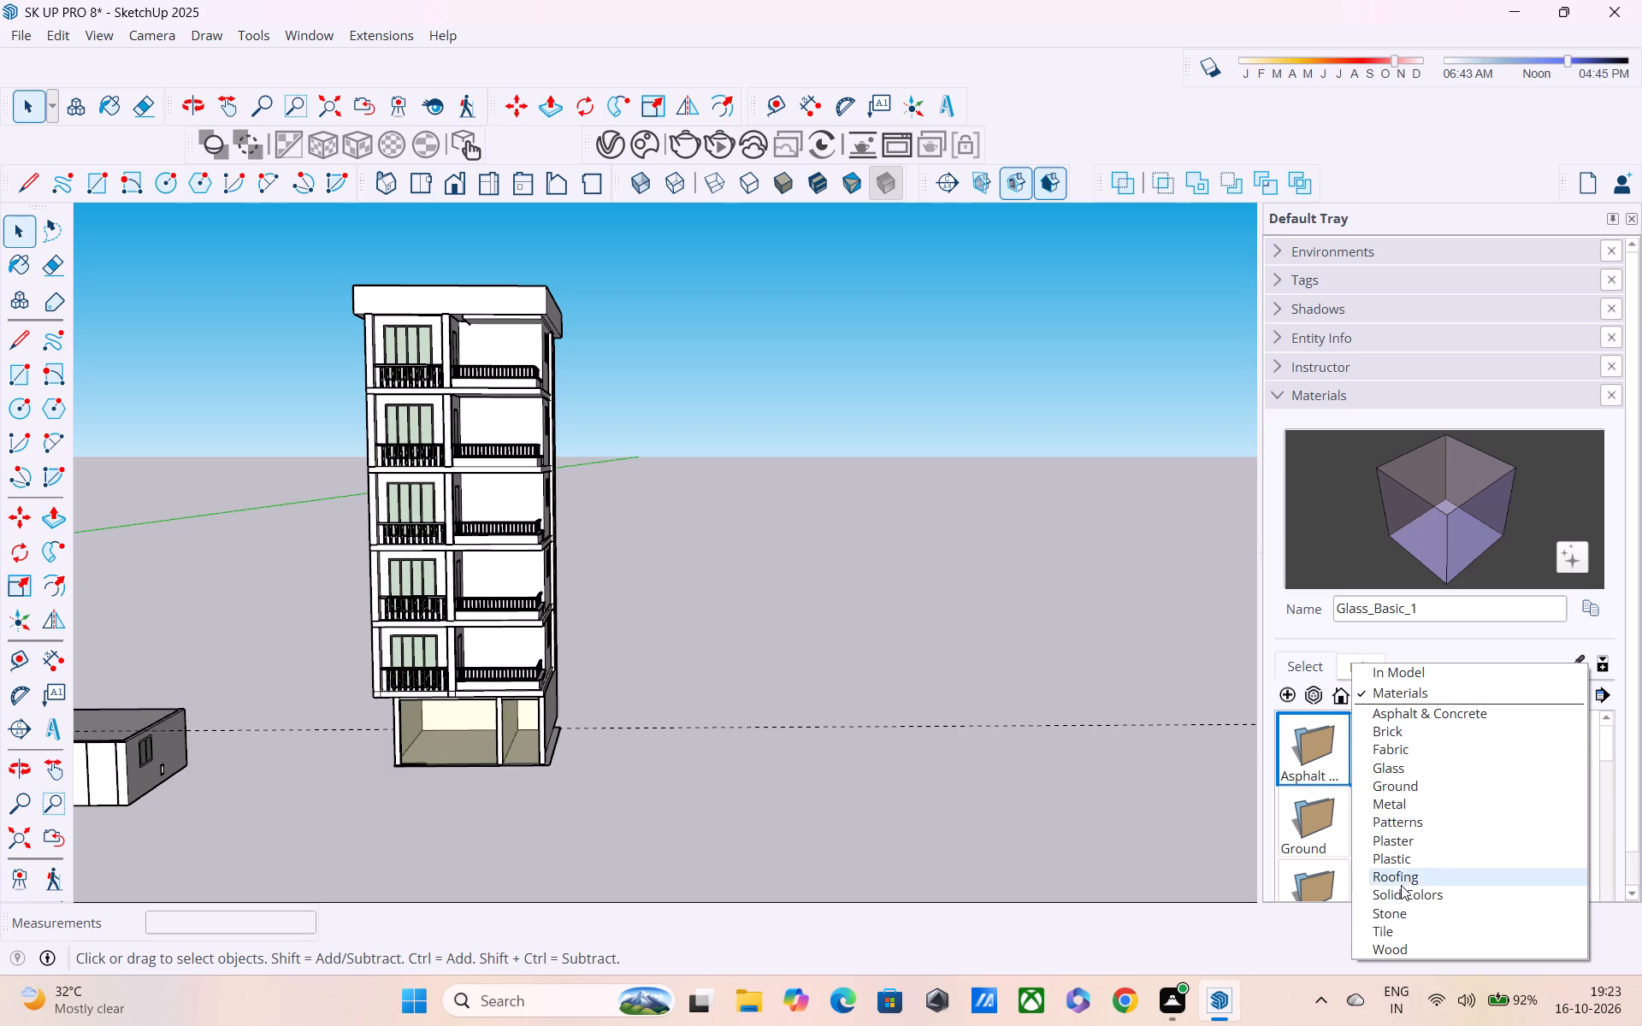
left_click(1402, 892)
scroll(1413, 831, "down", 1)
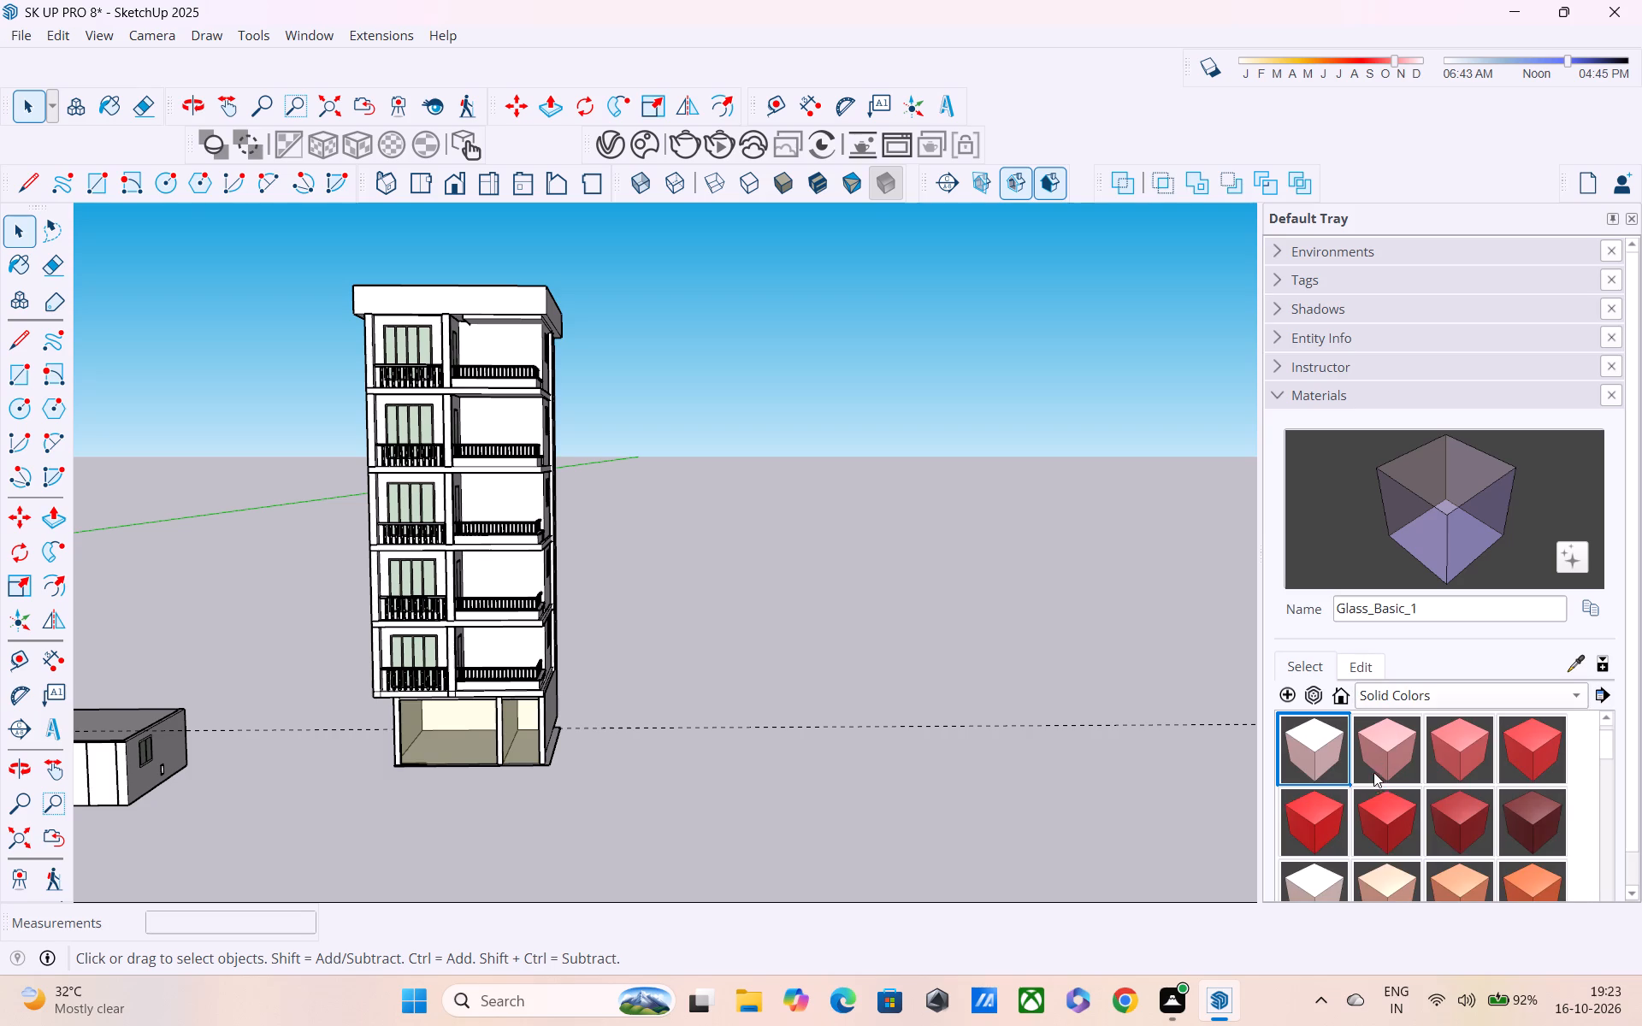
scroll(1319, 779, "down", 6)
left_click(1330, 752)
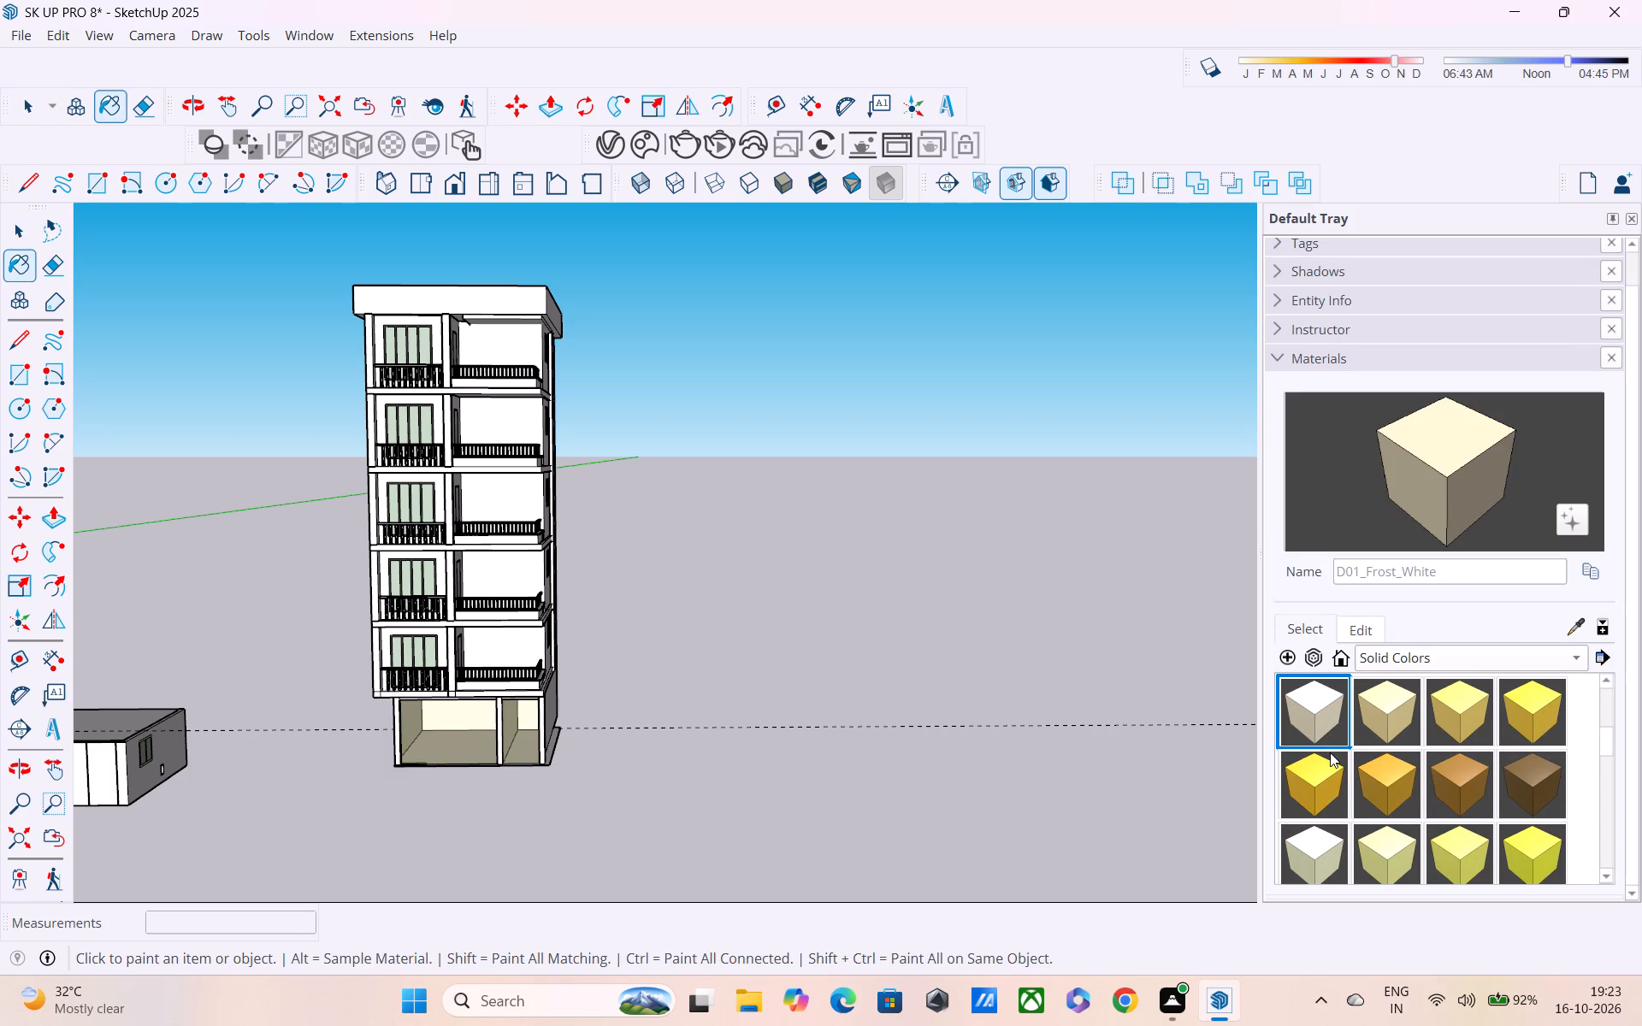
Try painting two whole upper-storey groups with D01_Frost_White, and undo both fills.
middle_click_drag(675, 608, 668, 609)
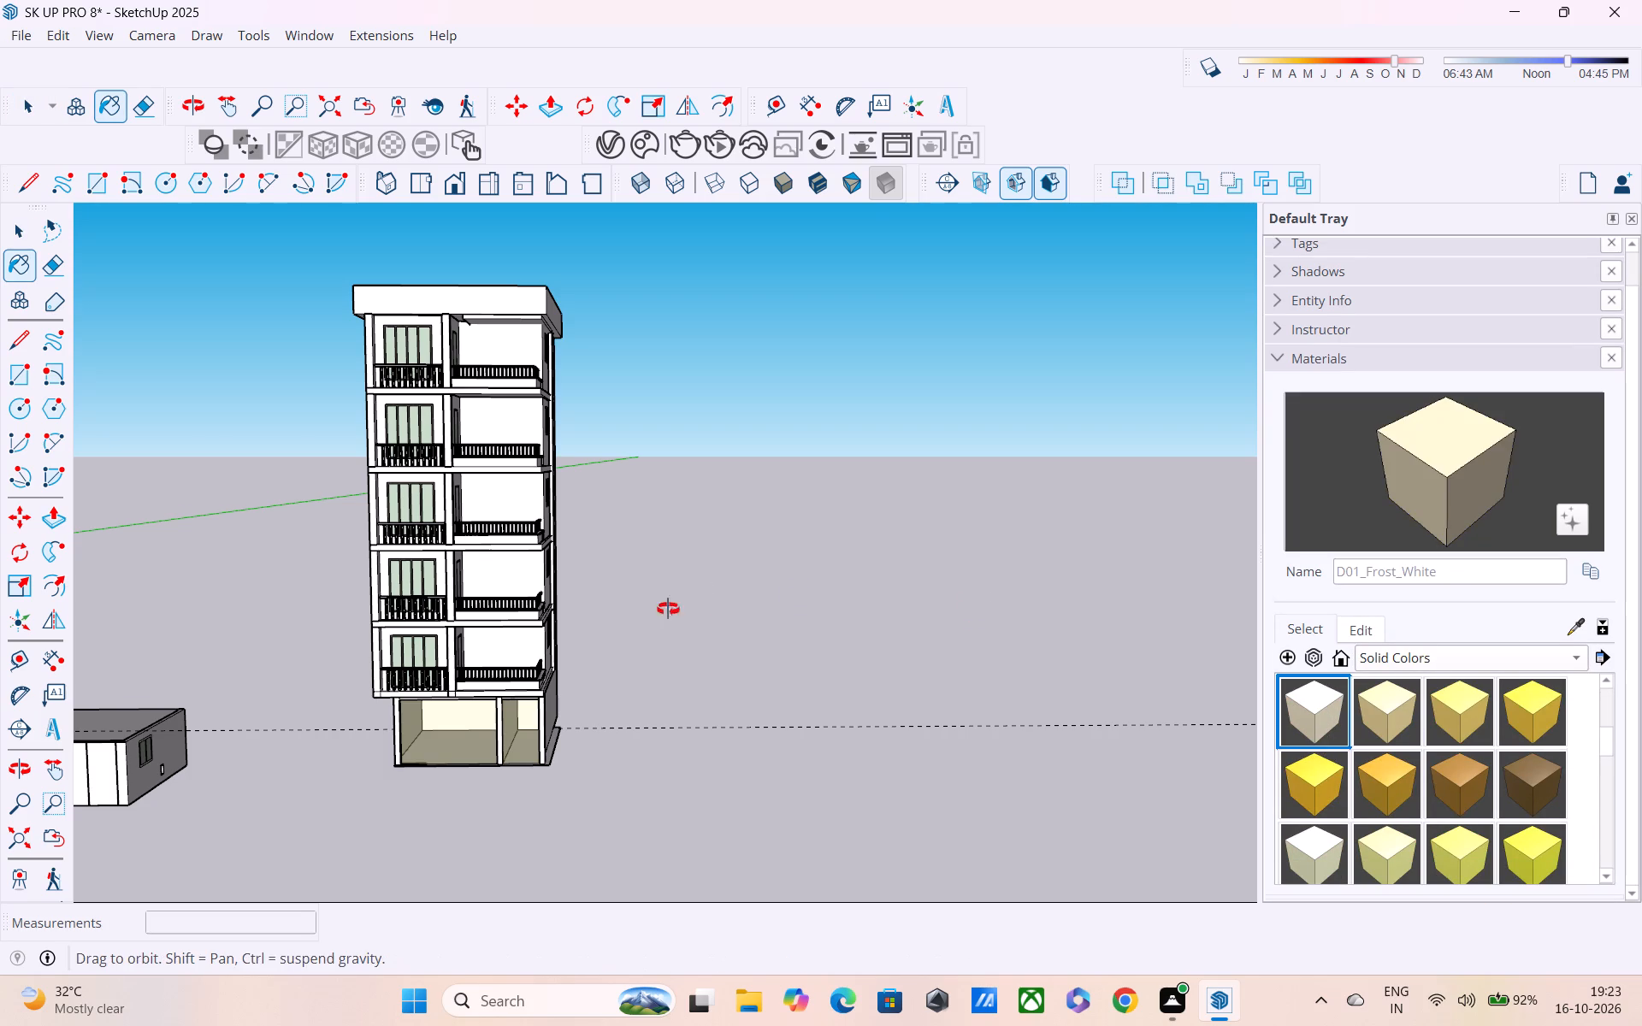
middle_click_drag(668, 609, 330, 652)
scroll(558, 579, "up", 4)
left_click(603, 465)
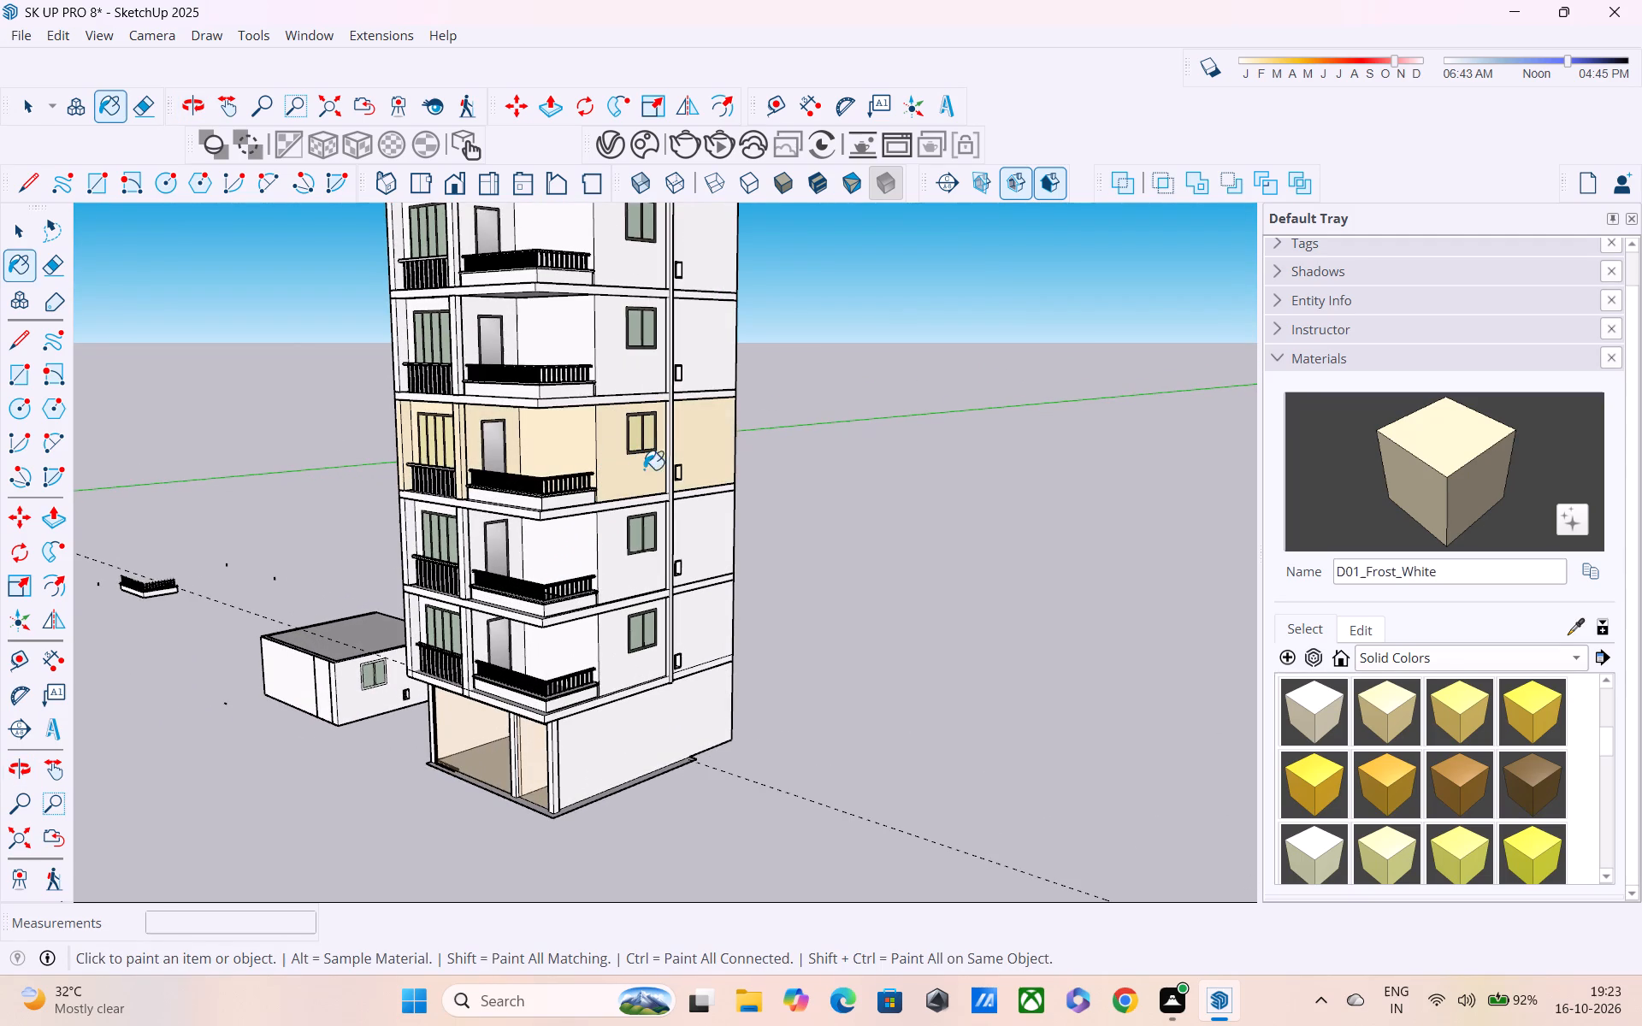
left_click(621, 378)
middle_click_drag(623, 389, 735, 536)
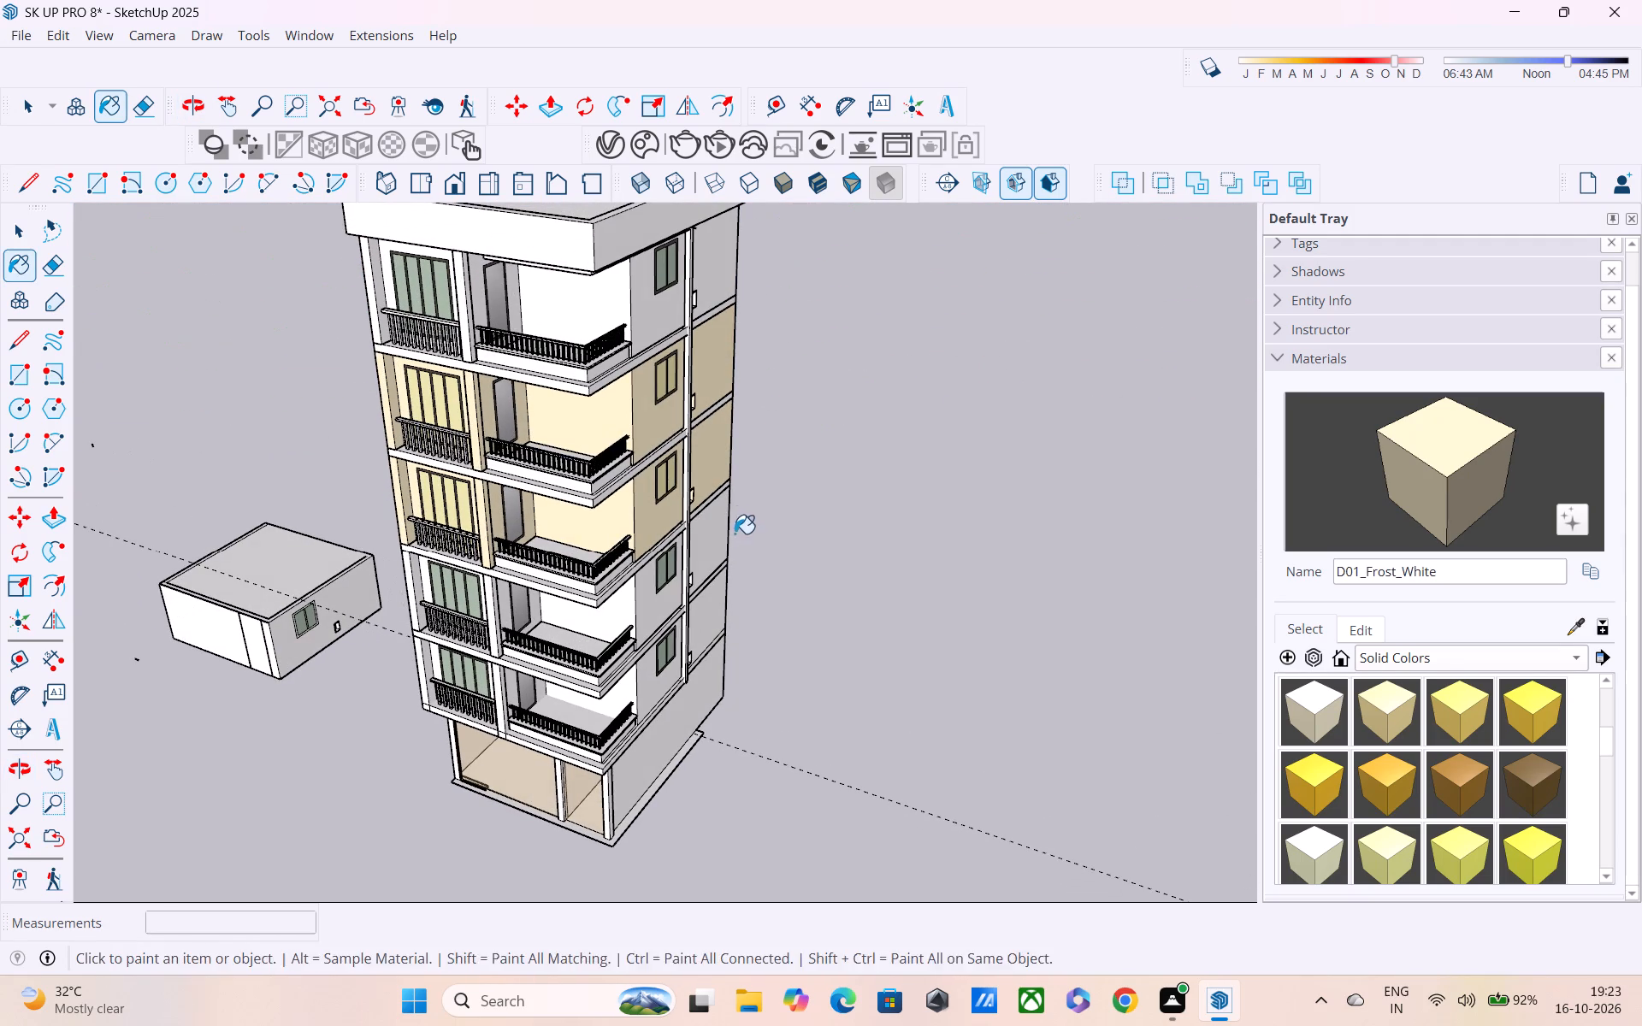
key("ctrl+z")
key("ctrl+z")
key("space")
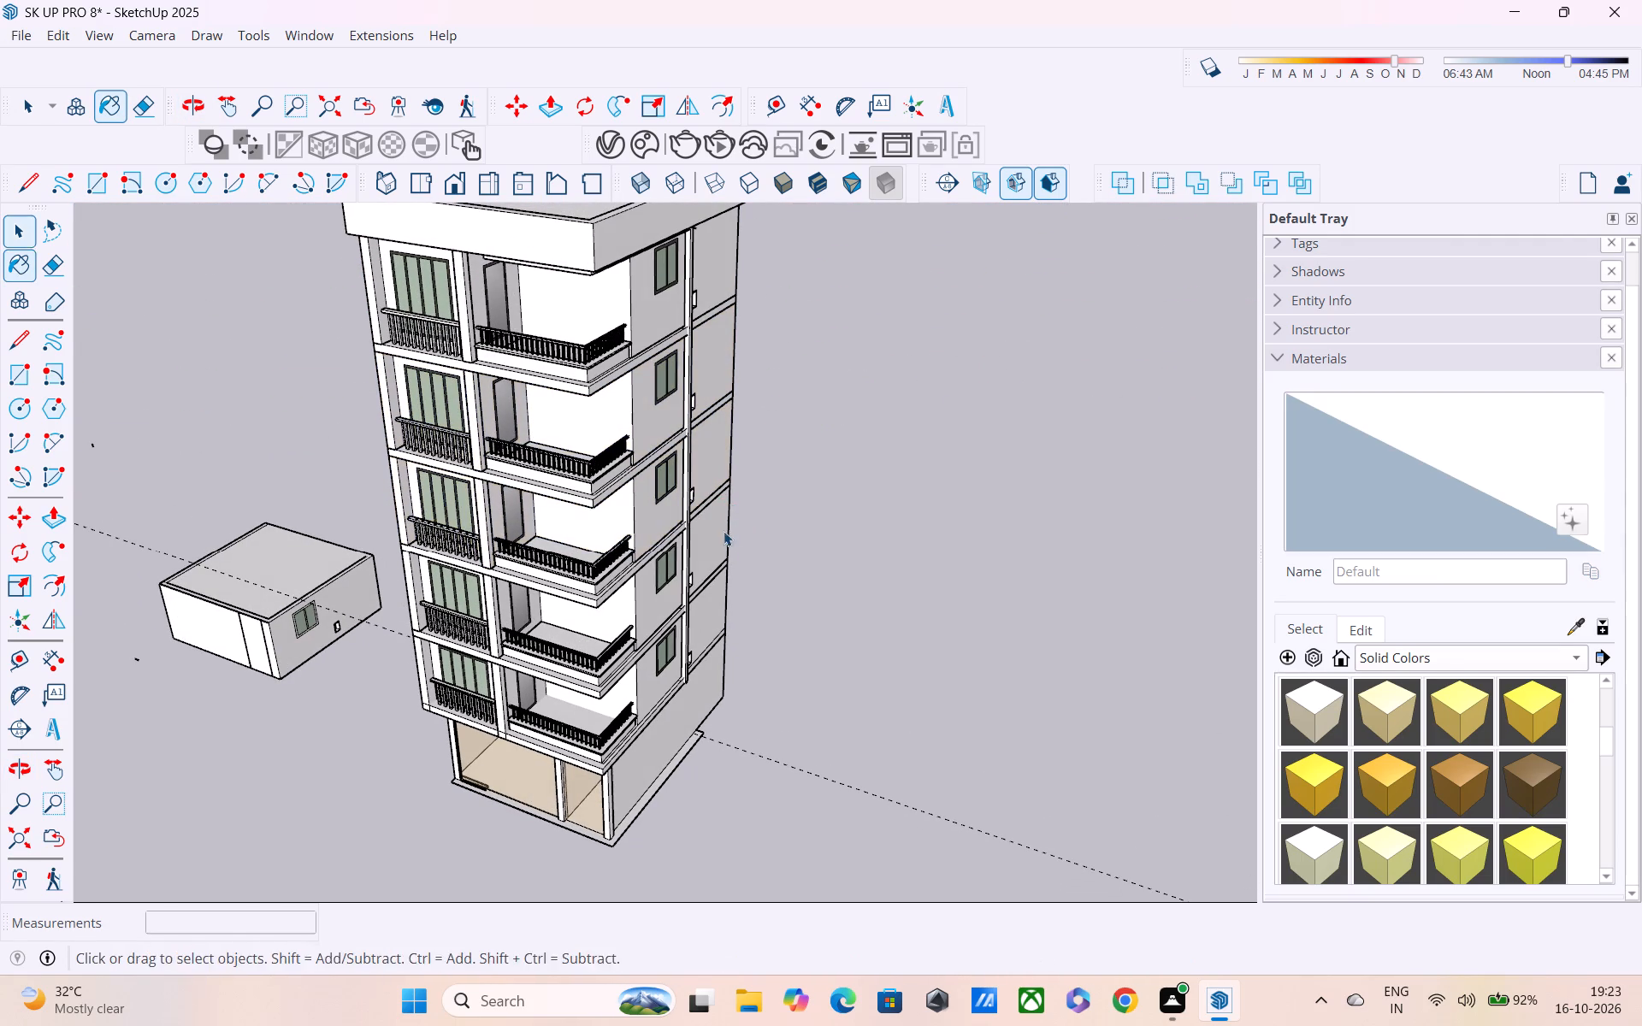
Inside one upper-storey wall group, paint the windowed side wall, balcony rear wall and opposite side wall with D01_Frost_White.
middle_click_drag(726, 550, 659, 464)
key("space")
double_click(653, 480)
middle_click_drag(628, 509, 580, 440)
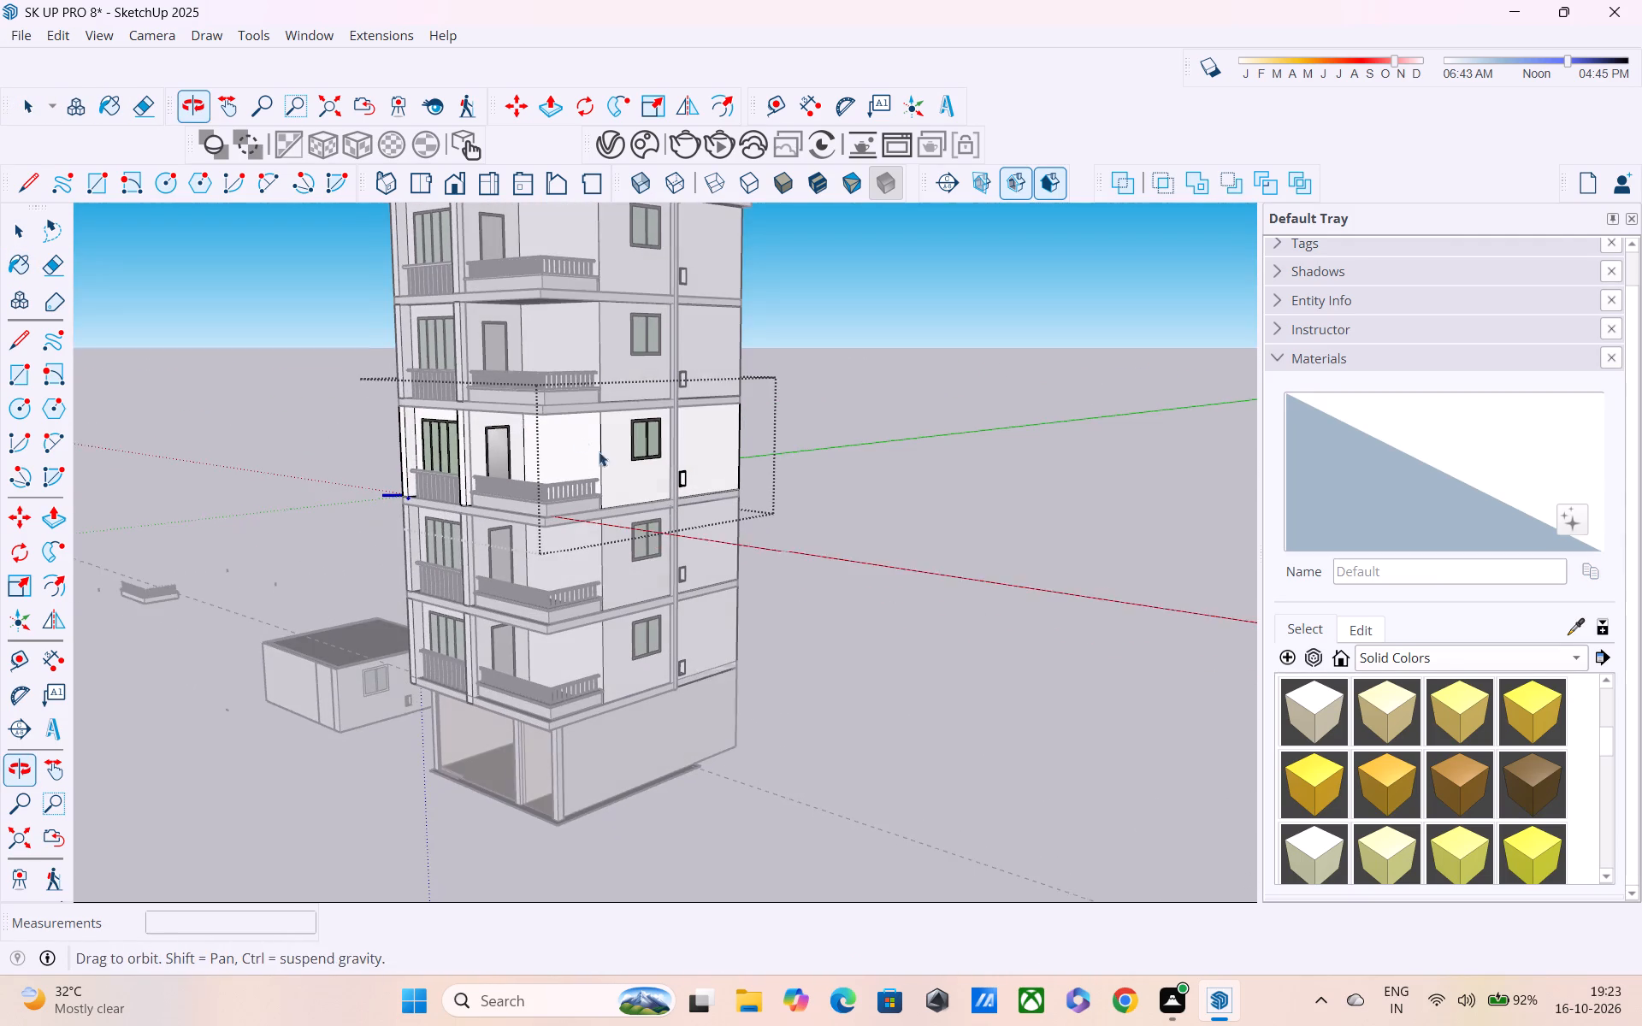
left_click(1315, 705)
scroll(659, 496, "up", 4)
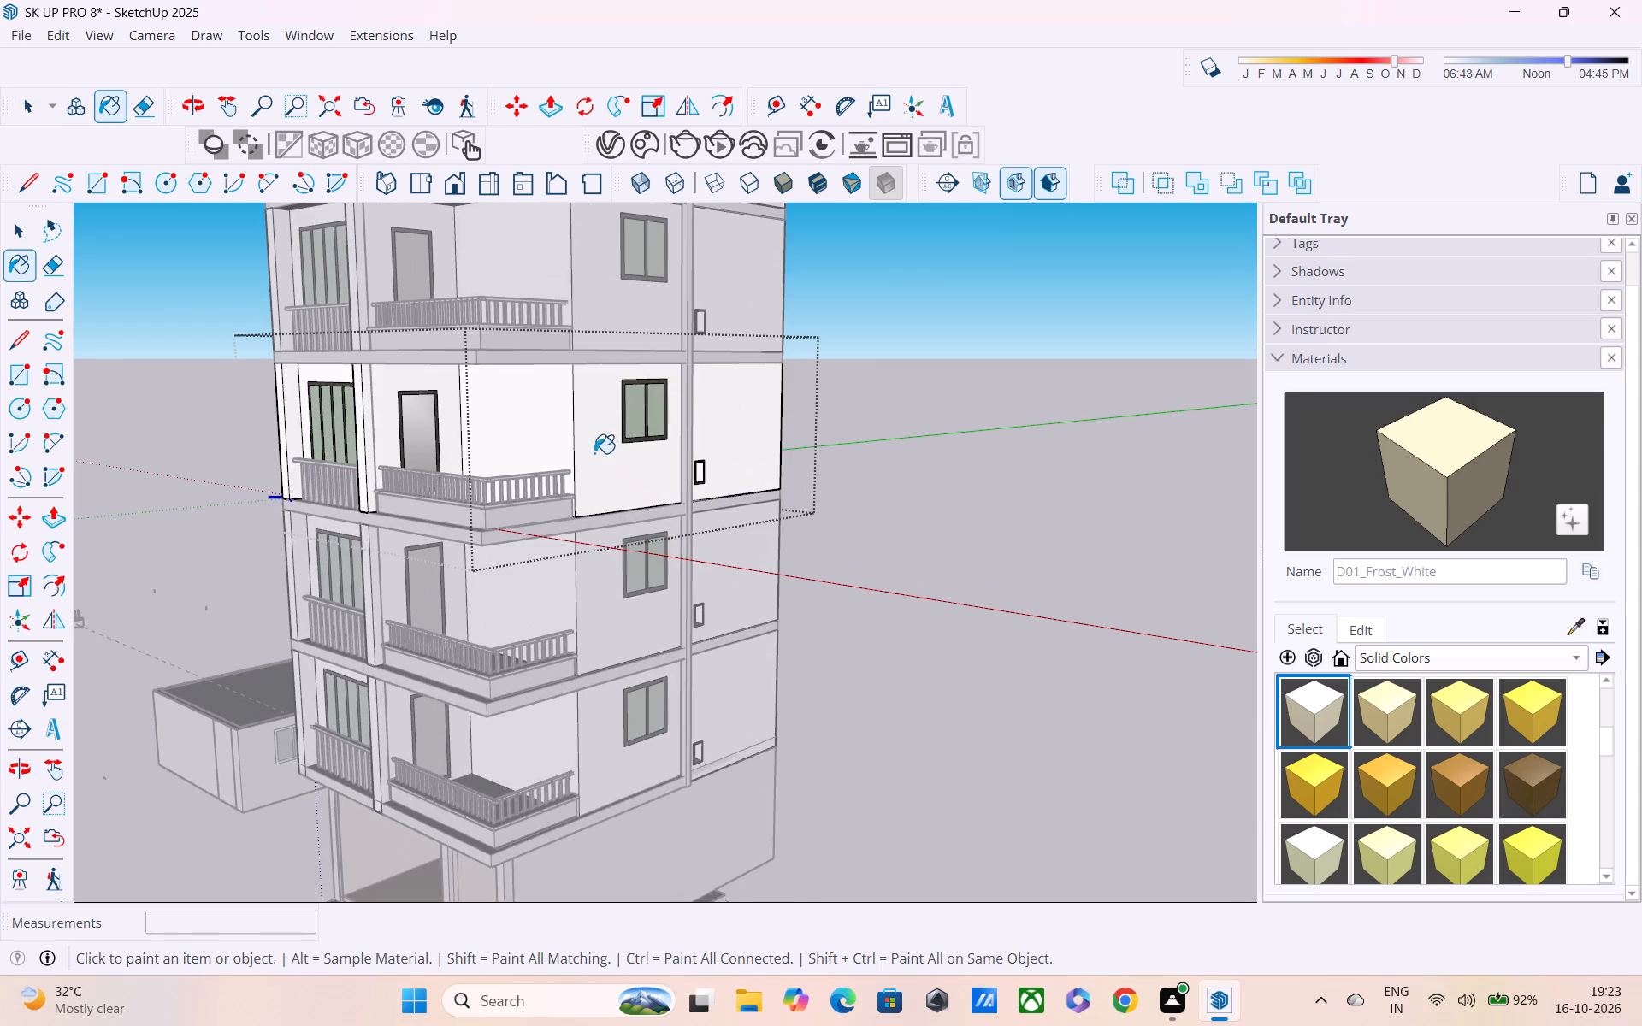
left_click(594, 453)
left_click(559, 438)
middle_click_drag(526, 437, 653, 601)
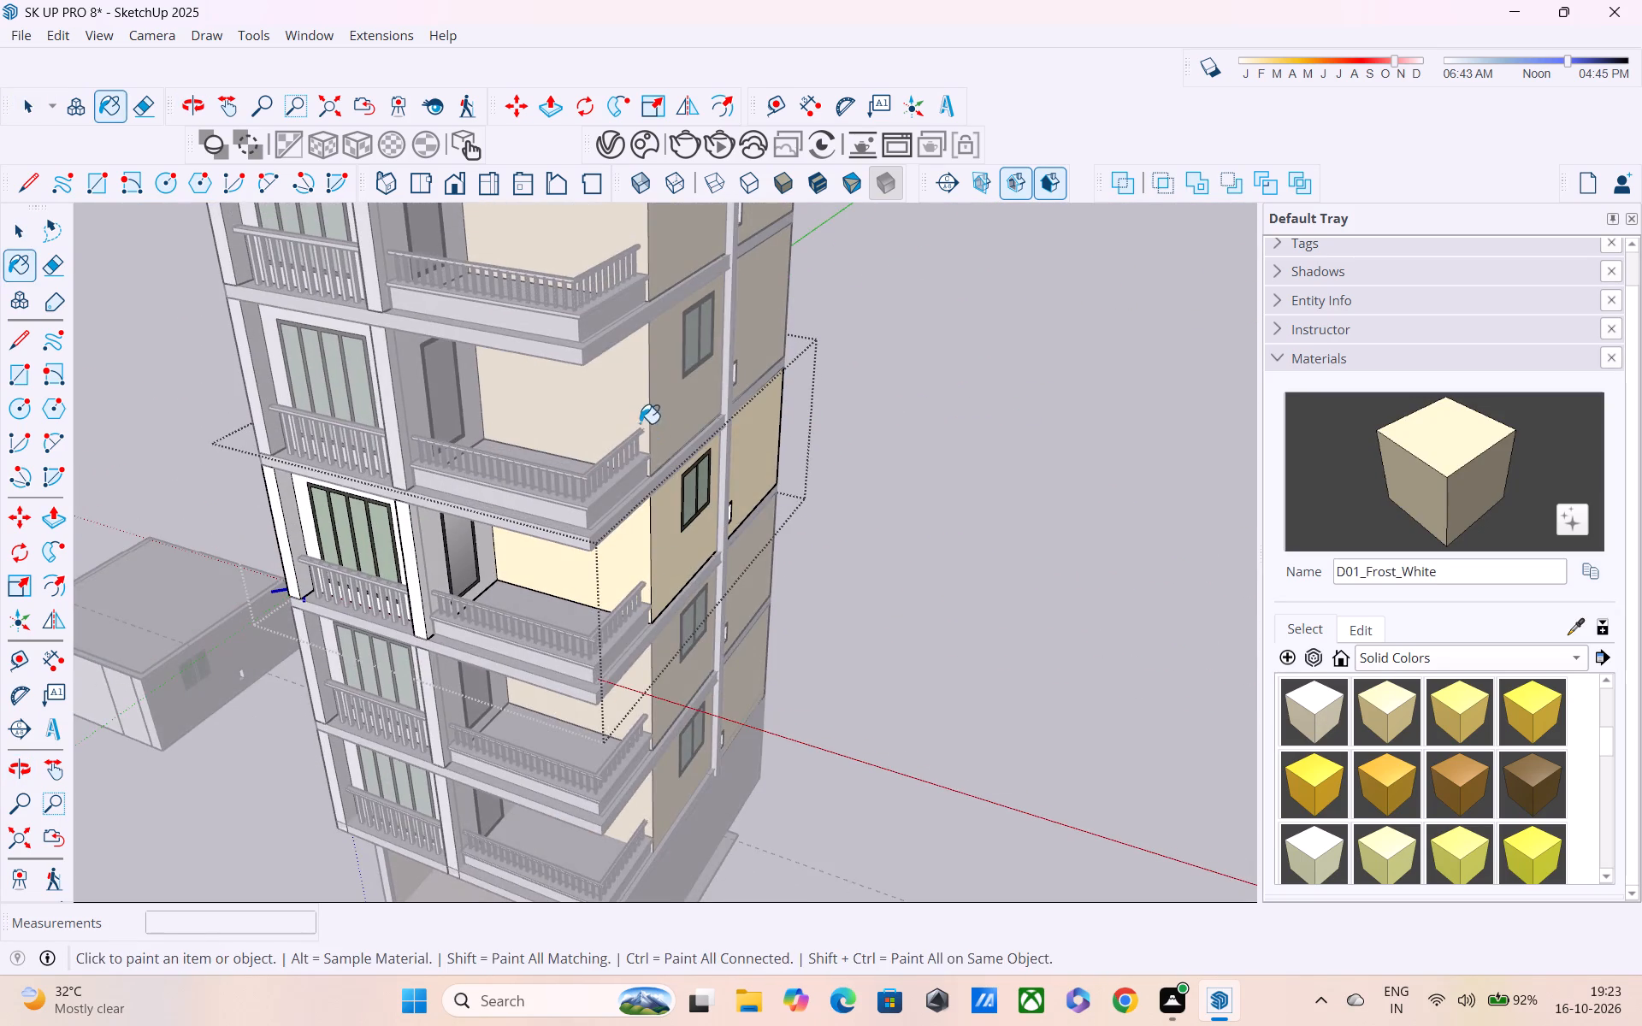
middle_click_drag(649, 439, 1120, 300)
middle_click_drag(611, 517, 948, 490)
left_click(644, 531)
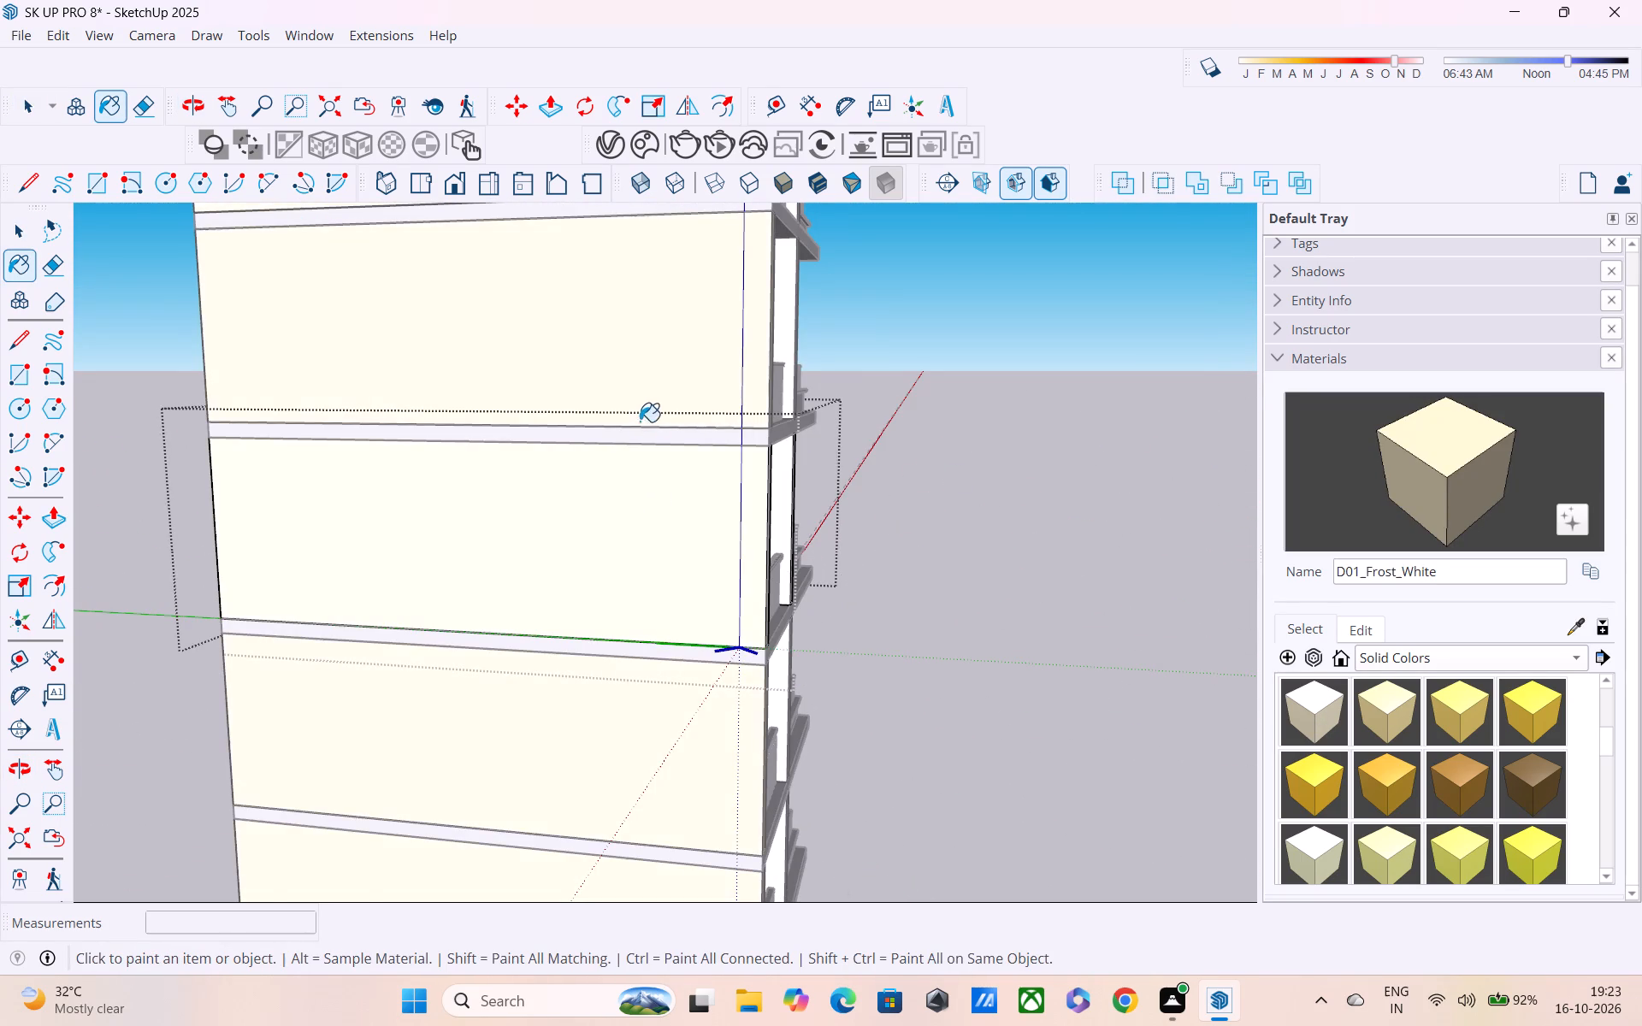
Paint the storey's front wall around the four-pane balcony window with D01_Frost_White and leave the group.
scroll(639, 412, "down", 4)
middle_click_drag(652, 509, 457, 545)
scroll(457, 545, "up", 1)
scroll(460, 545, "down", 4)
middle_click_drag(633, 557, 462, 514)
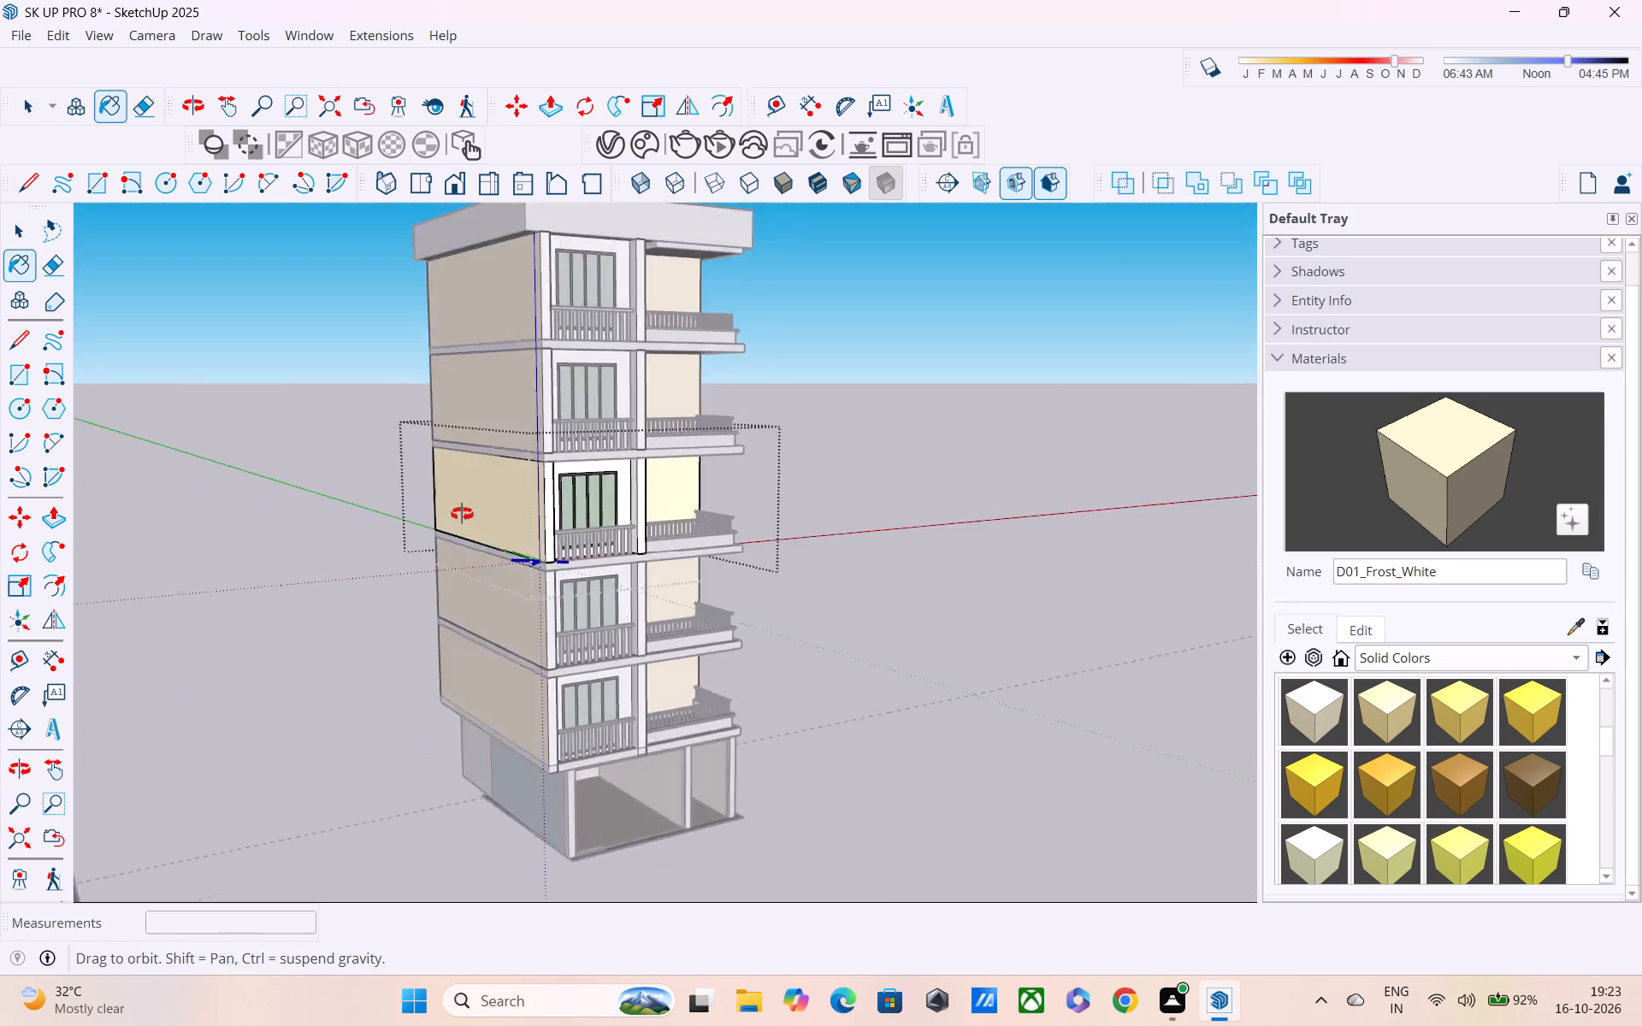
scroll(455, 512, "up", 1)
middle_click_drag(462, 514, 405, 508)
scroll(593, 454, "up", 5)
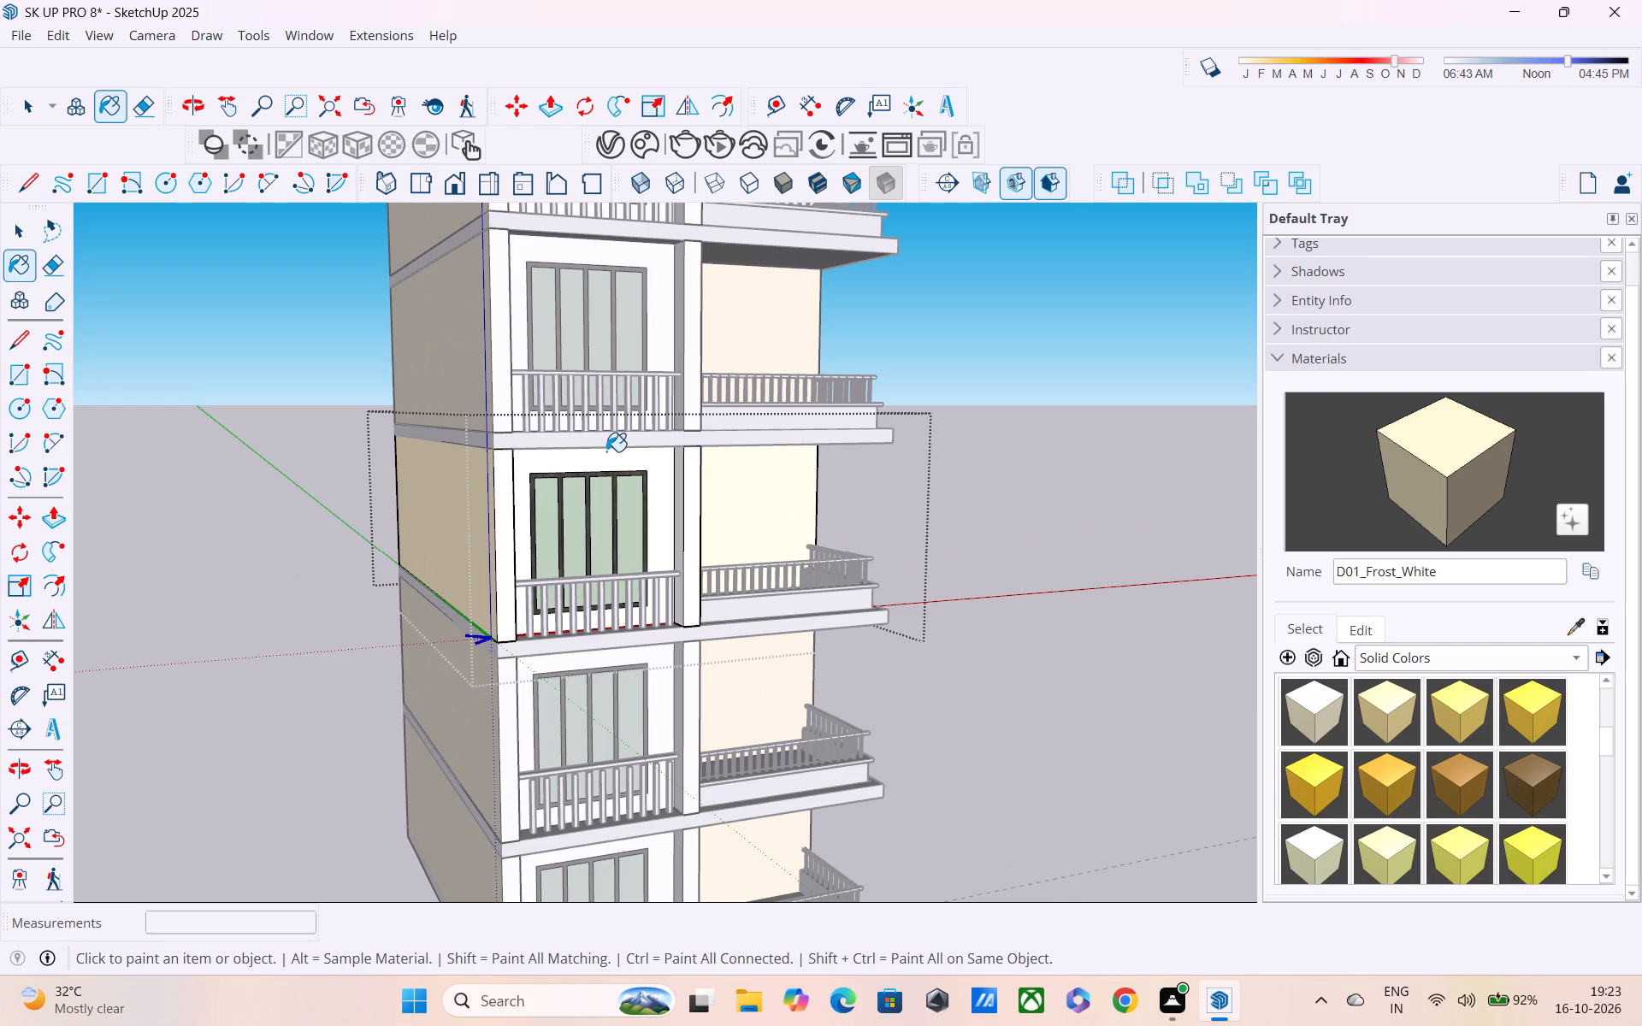
scroll(607, 453, "up", 9)
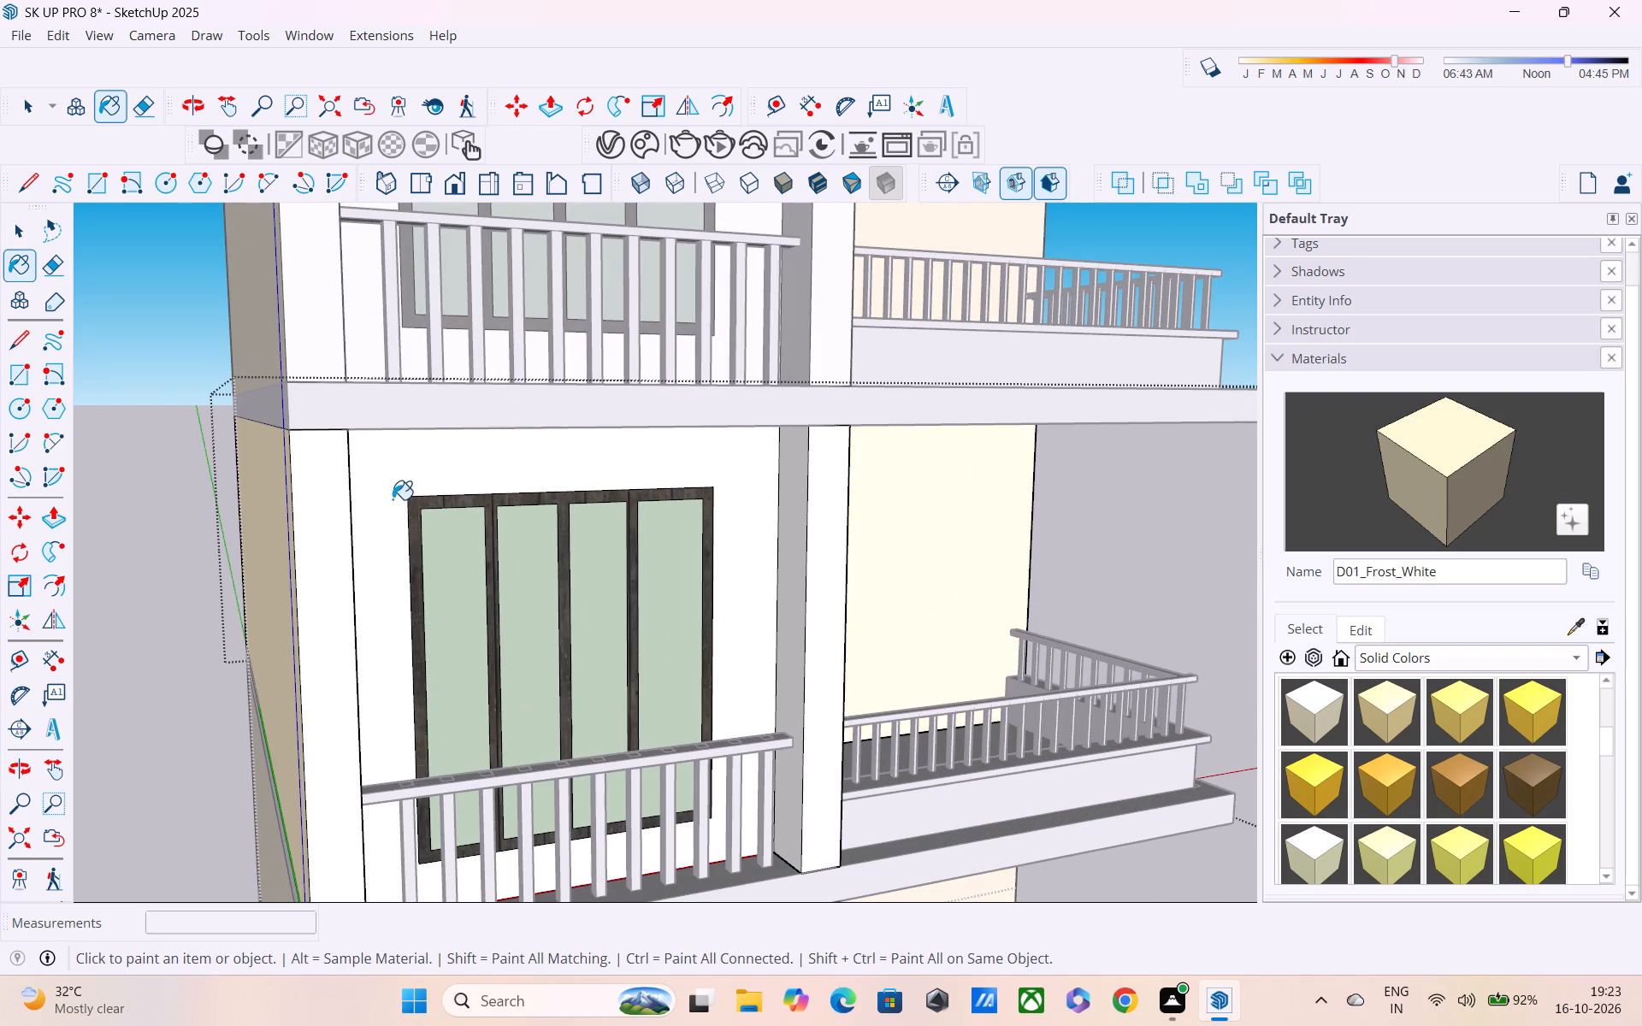
left_click(393, 499)
scroll(393, 499, "down", 4)
middle_click_drag(534, 523, 363, 522)
scroll(363, 522, "up", 1)
scroll(428, 576, "down", 4)
middle_click_drag(590, 707, 530, 547)
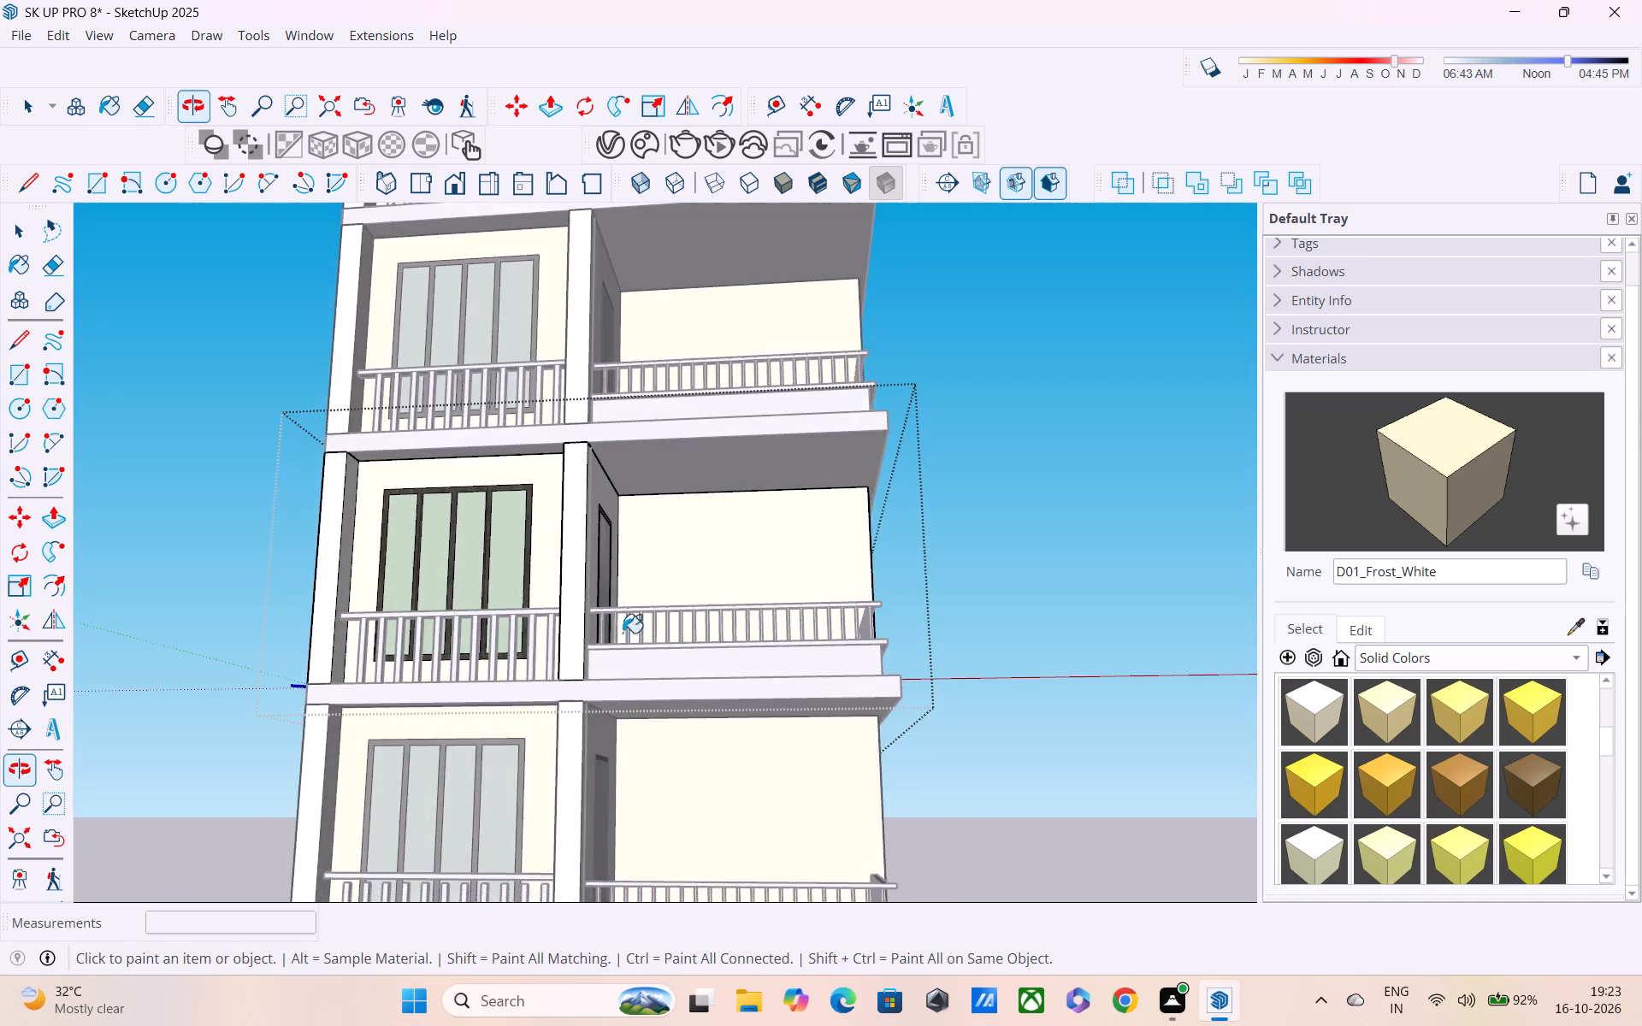
scroll(663, 664, "up", 4)
key("space")
left_click(1140, 511)
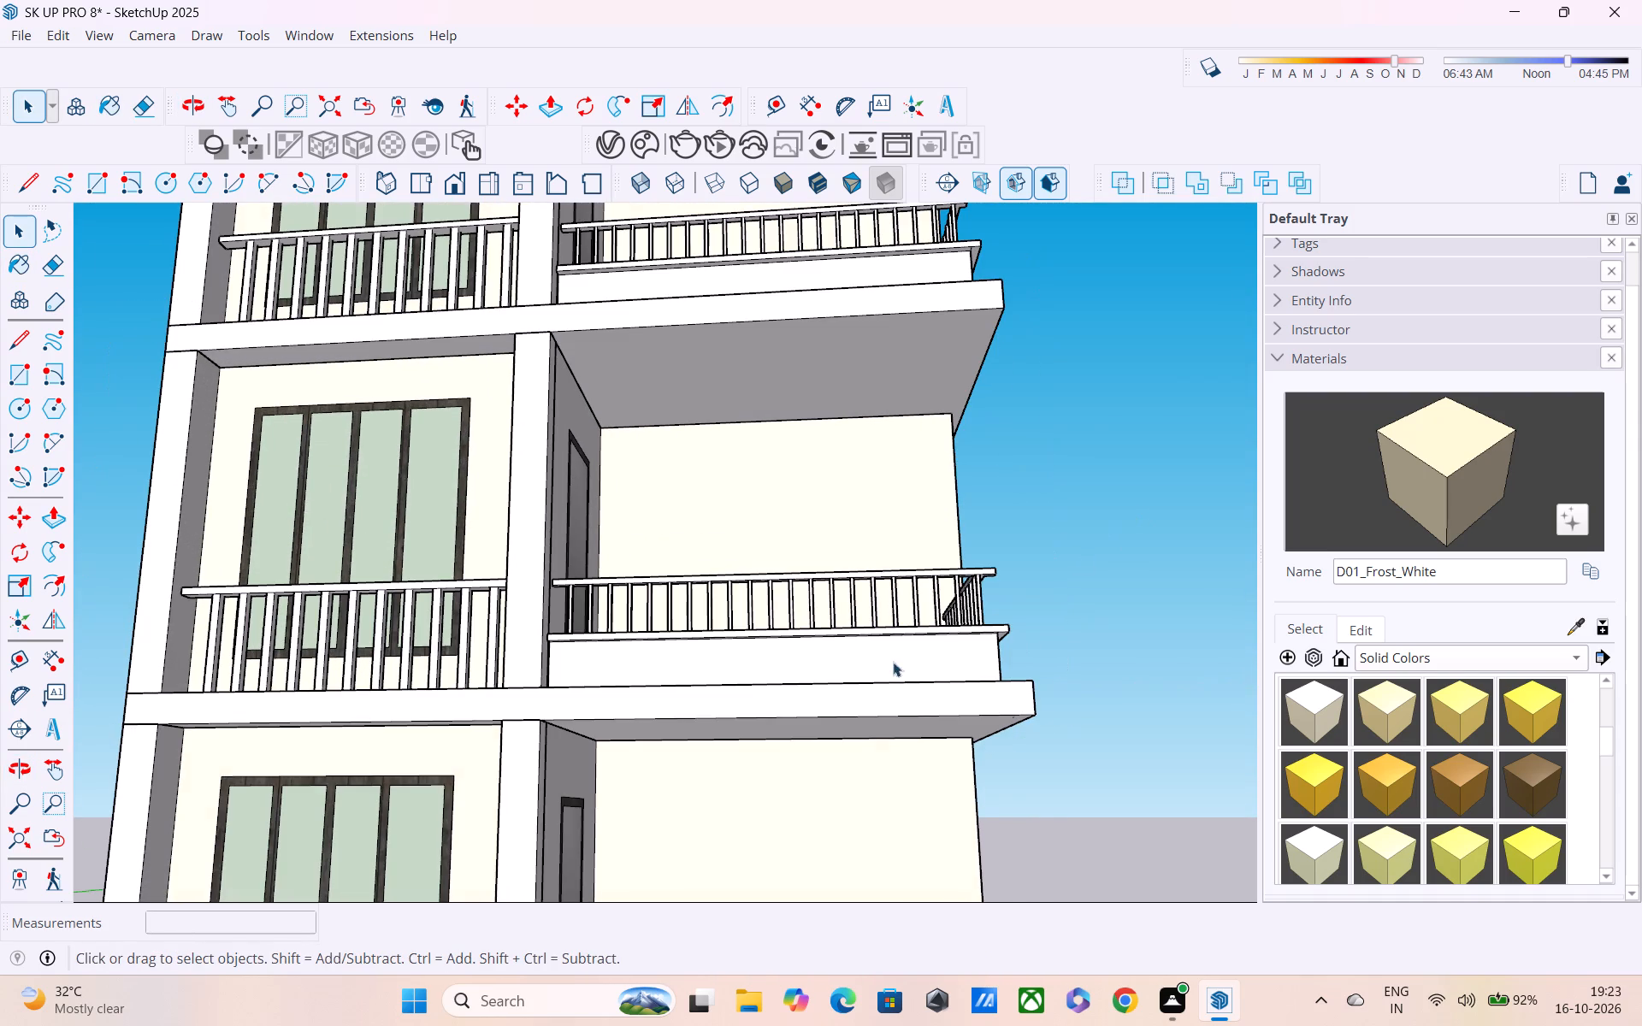
Inside a floor-slab group, paint the slab's front edge and the balcony parapet's top ledge with D01_Frost_White, and leave the group.
double_click(864, 692)
left_click(1314, 695)
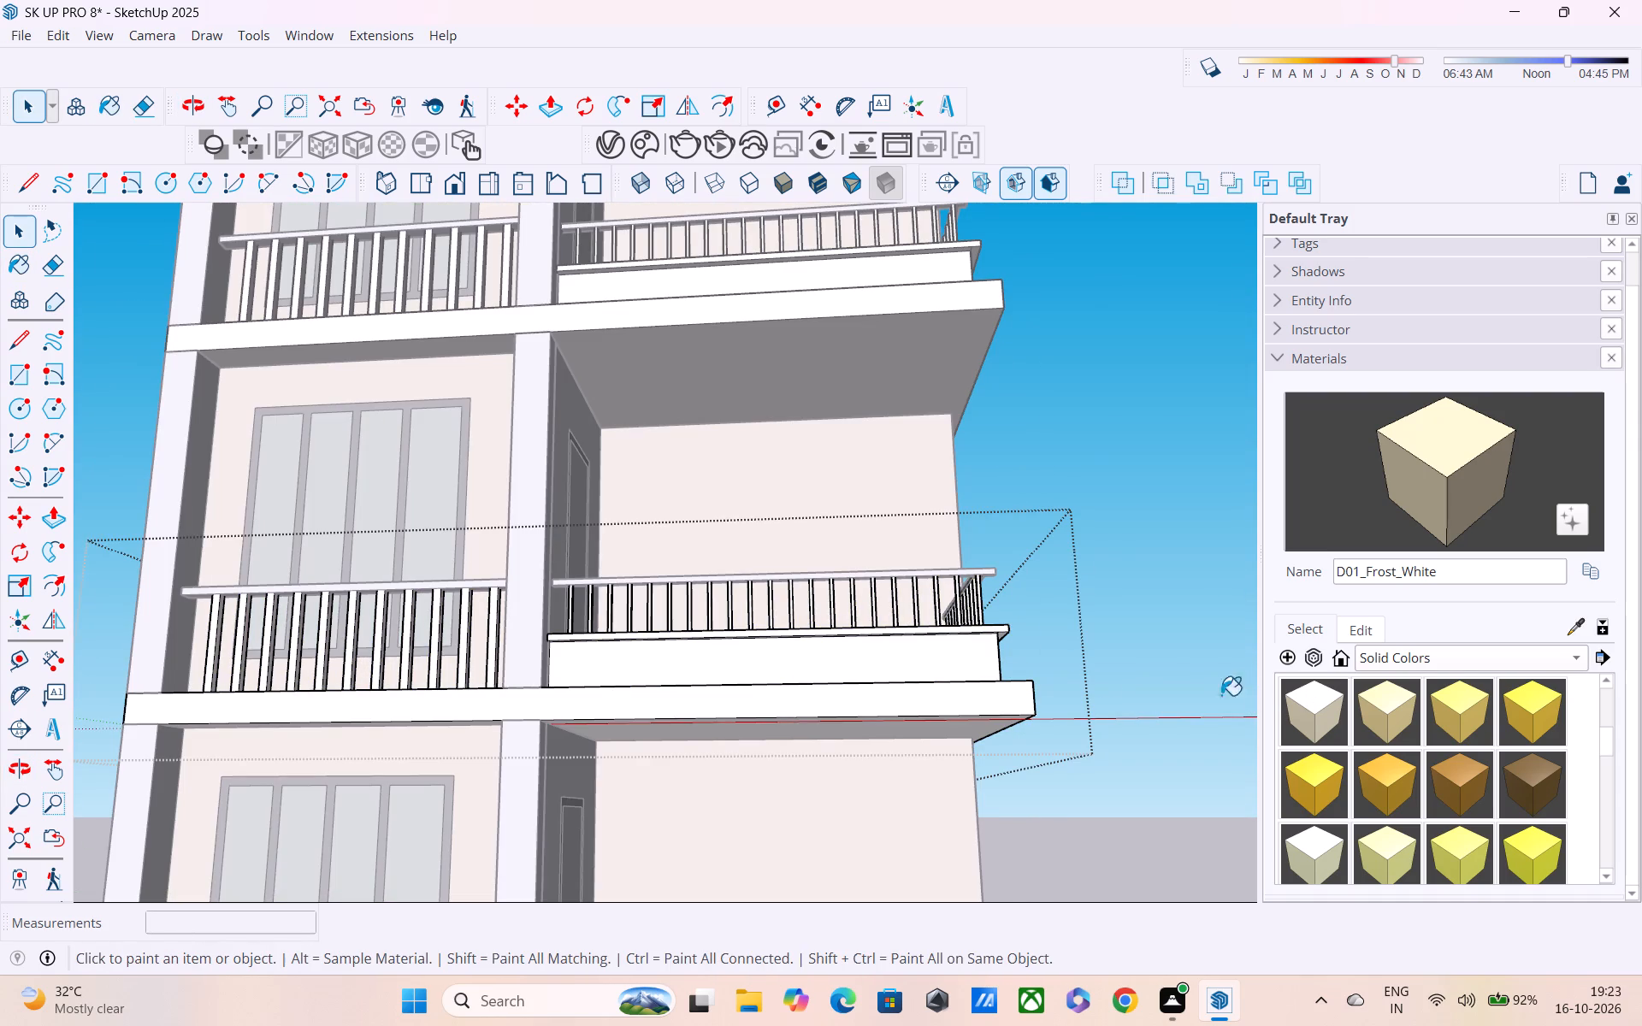
left_click(889, 695)
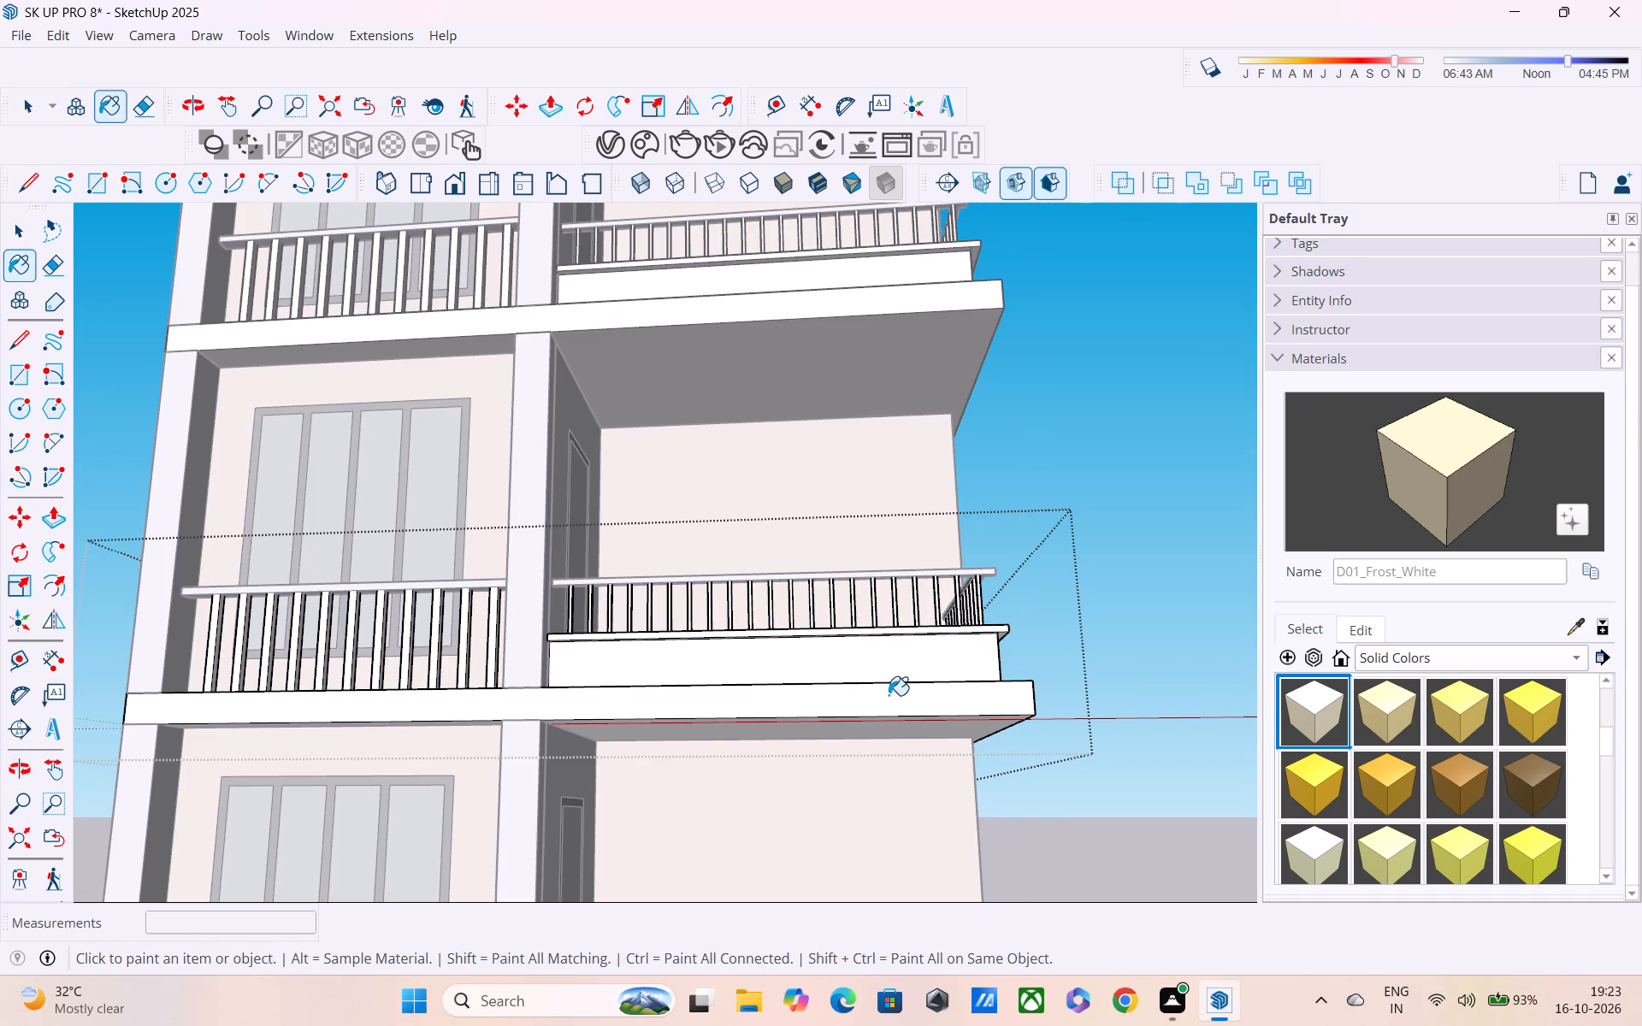
middle_click_drag(895, 699, 882, 781)
scroll(887, 699, "up", 9)
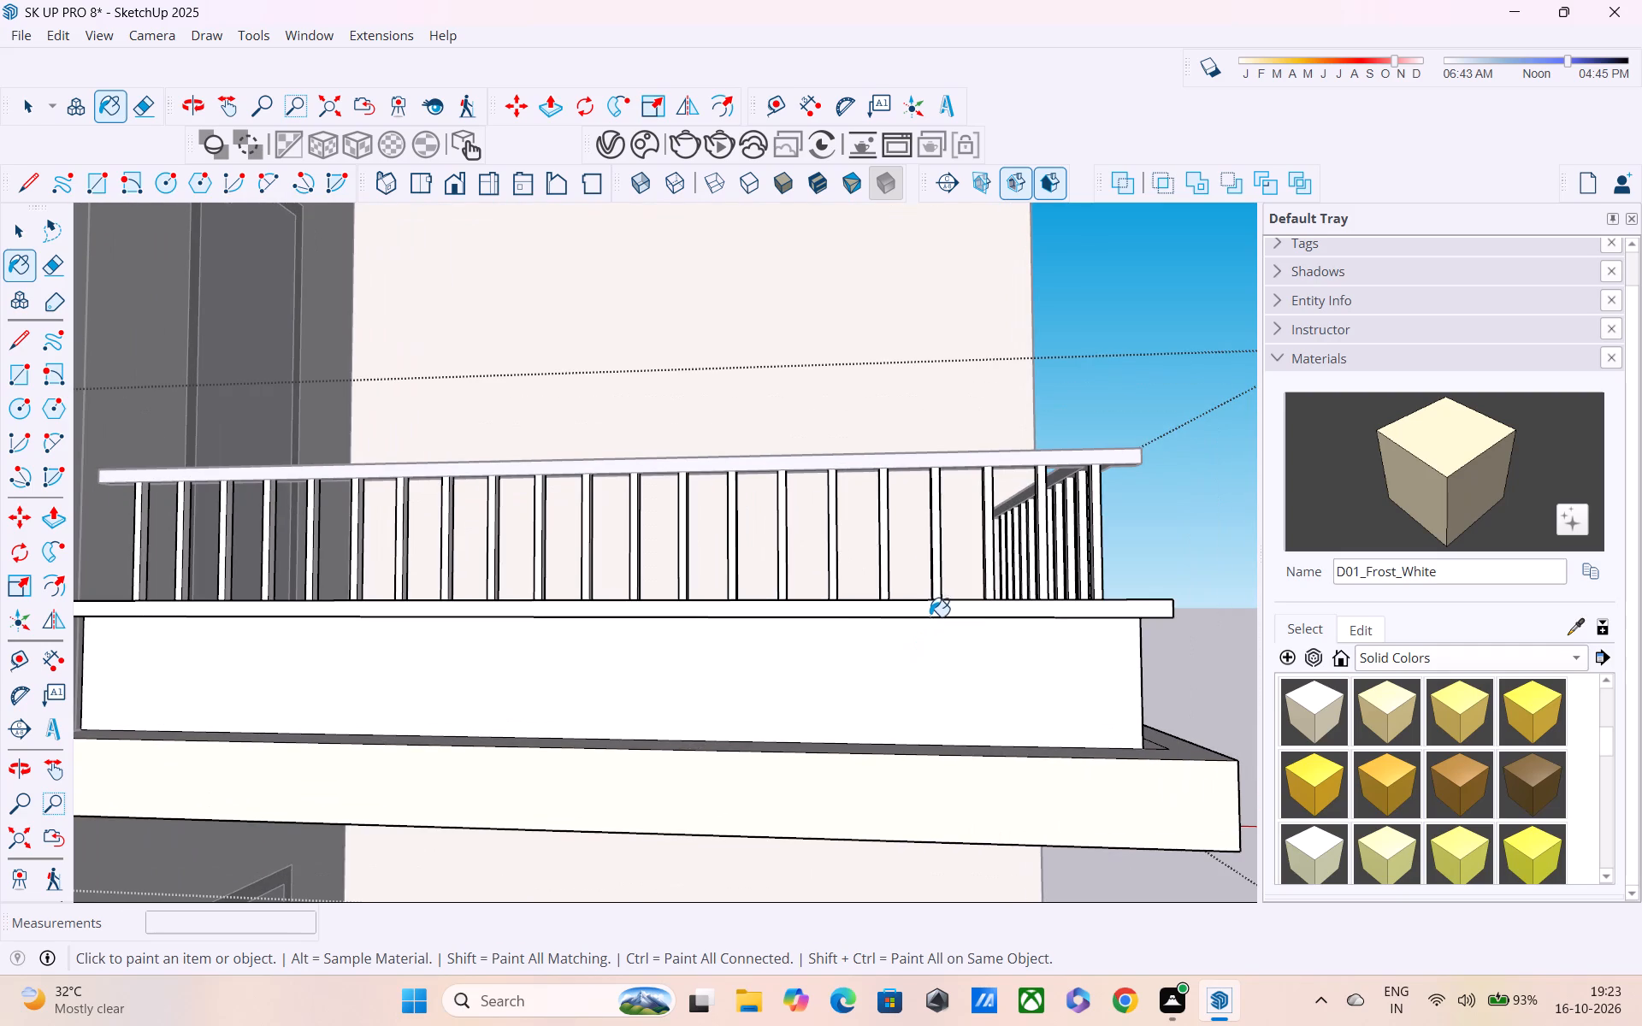
left_click(932, 609)
scroll(936, 610, "down", 4)
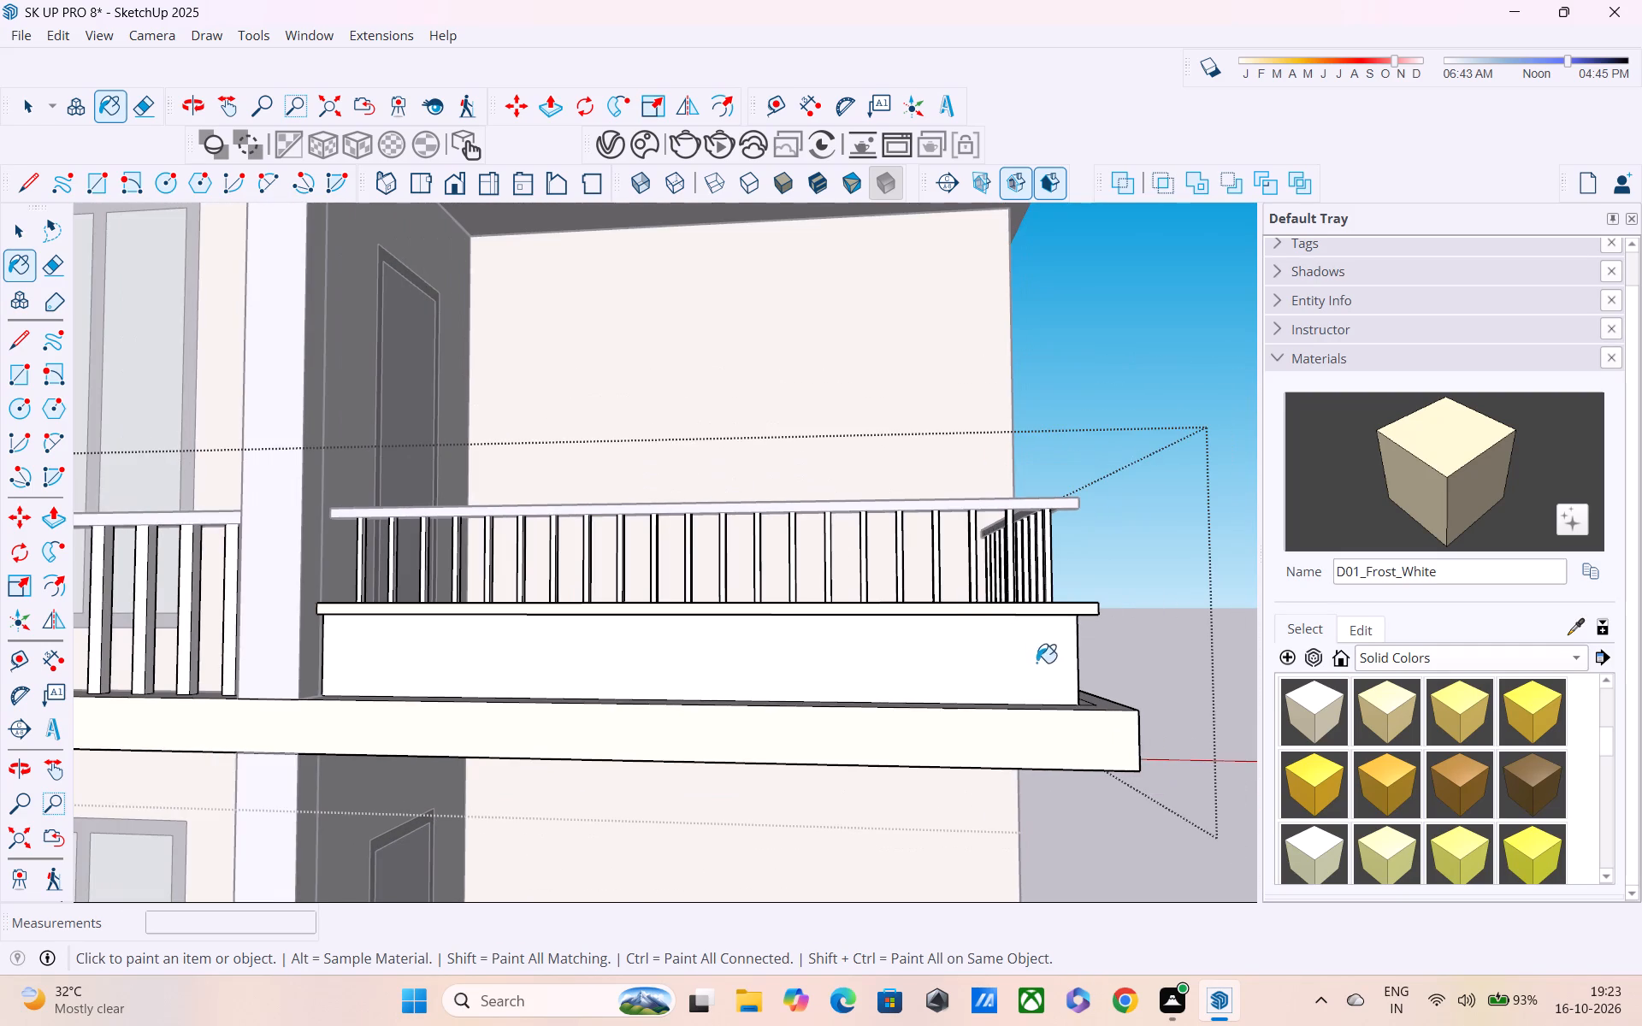
middle_click_drag(1049, 699, 959, 445, "shift")
scroll(959, 445, "down", 9)
middle_click_drag(989, 727, 903, 463, "shift")
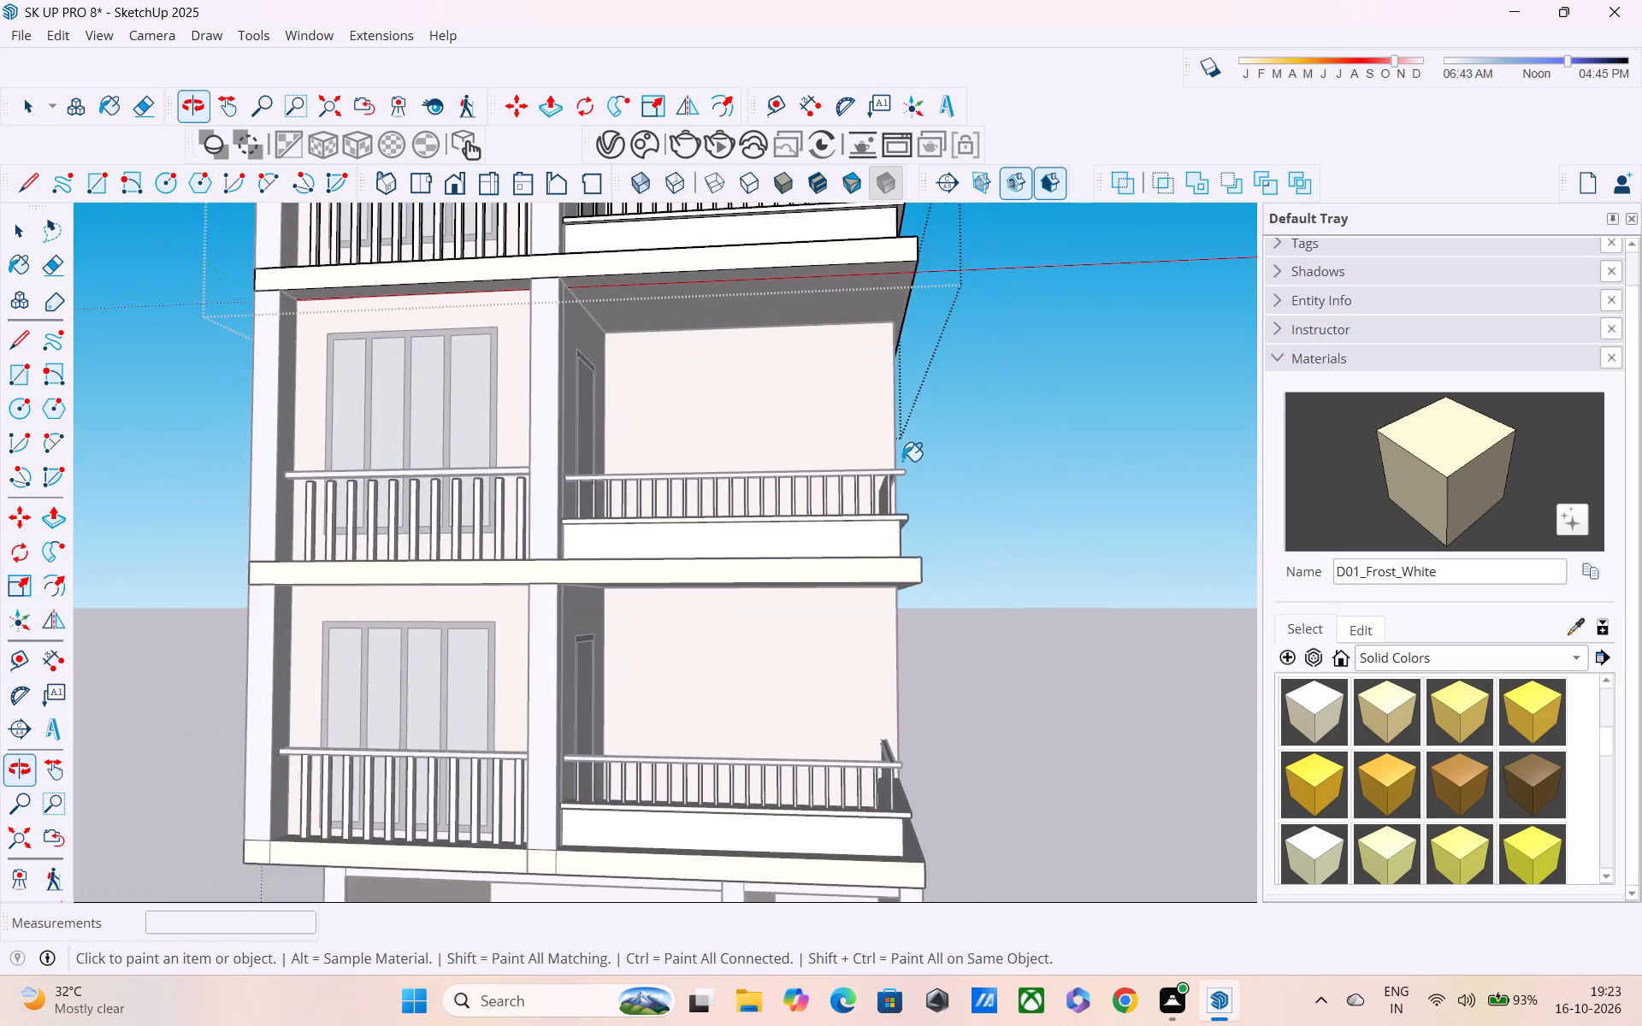
scroll(902, 551, "down", 5)
middle_click_drag(901, 722, 855, 557, "shift")
scroll(855, 557, "up", 1)
key("space")
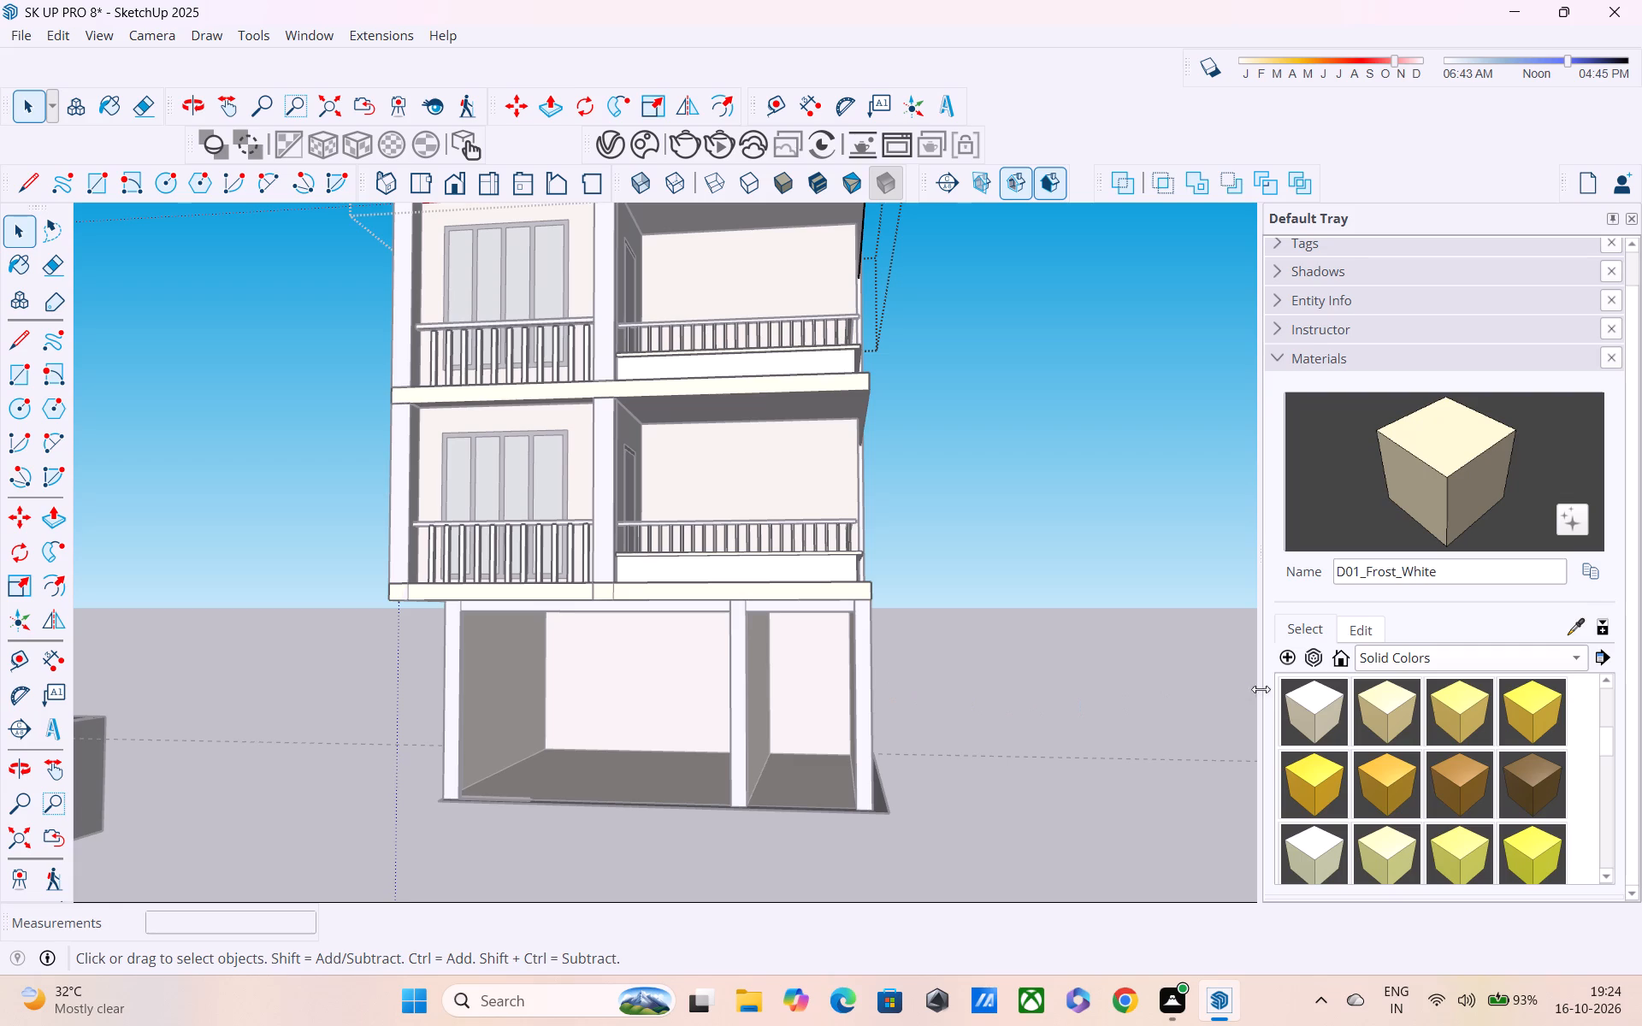
left_click(1308, 699)
key("space")
key("space")
double_click(992, 662)
Paint the ground floor's large blank side wall and the side face of its adjoining front corner pillar with D01_Frost_White.
middle_click_drag(913, 665, 908, 665)
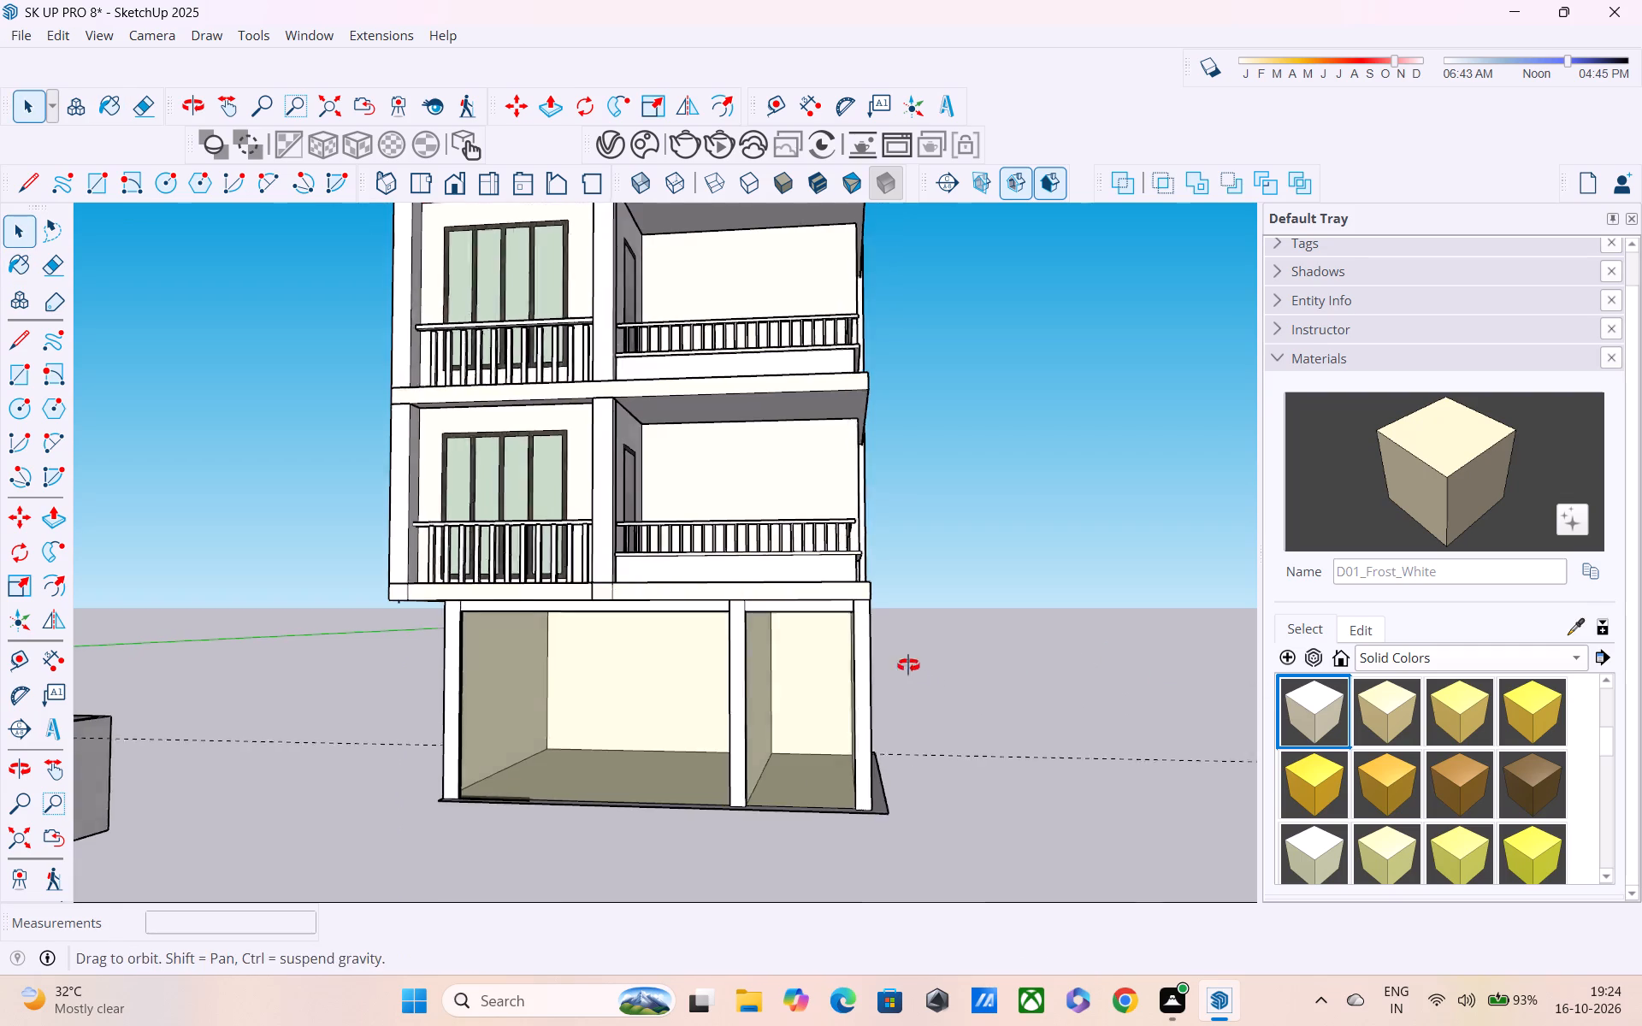
middle_click_drag(908, 665, 513, 663)
left_click(774, 699)
left_click(1326, 700)
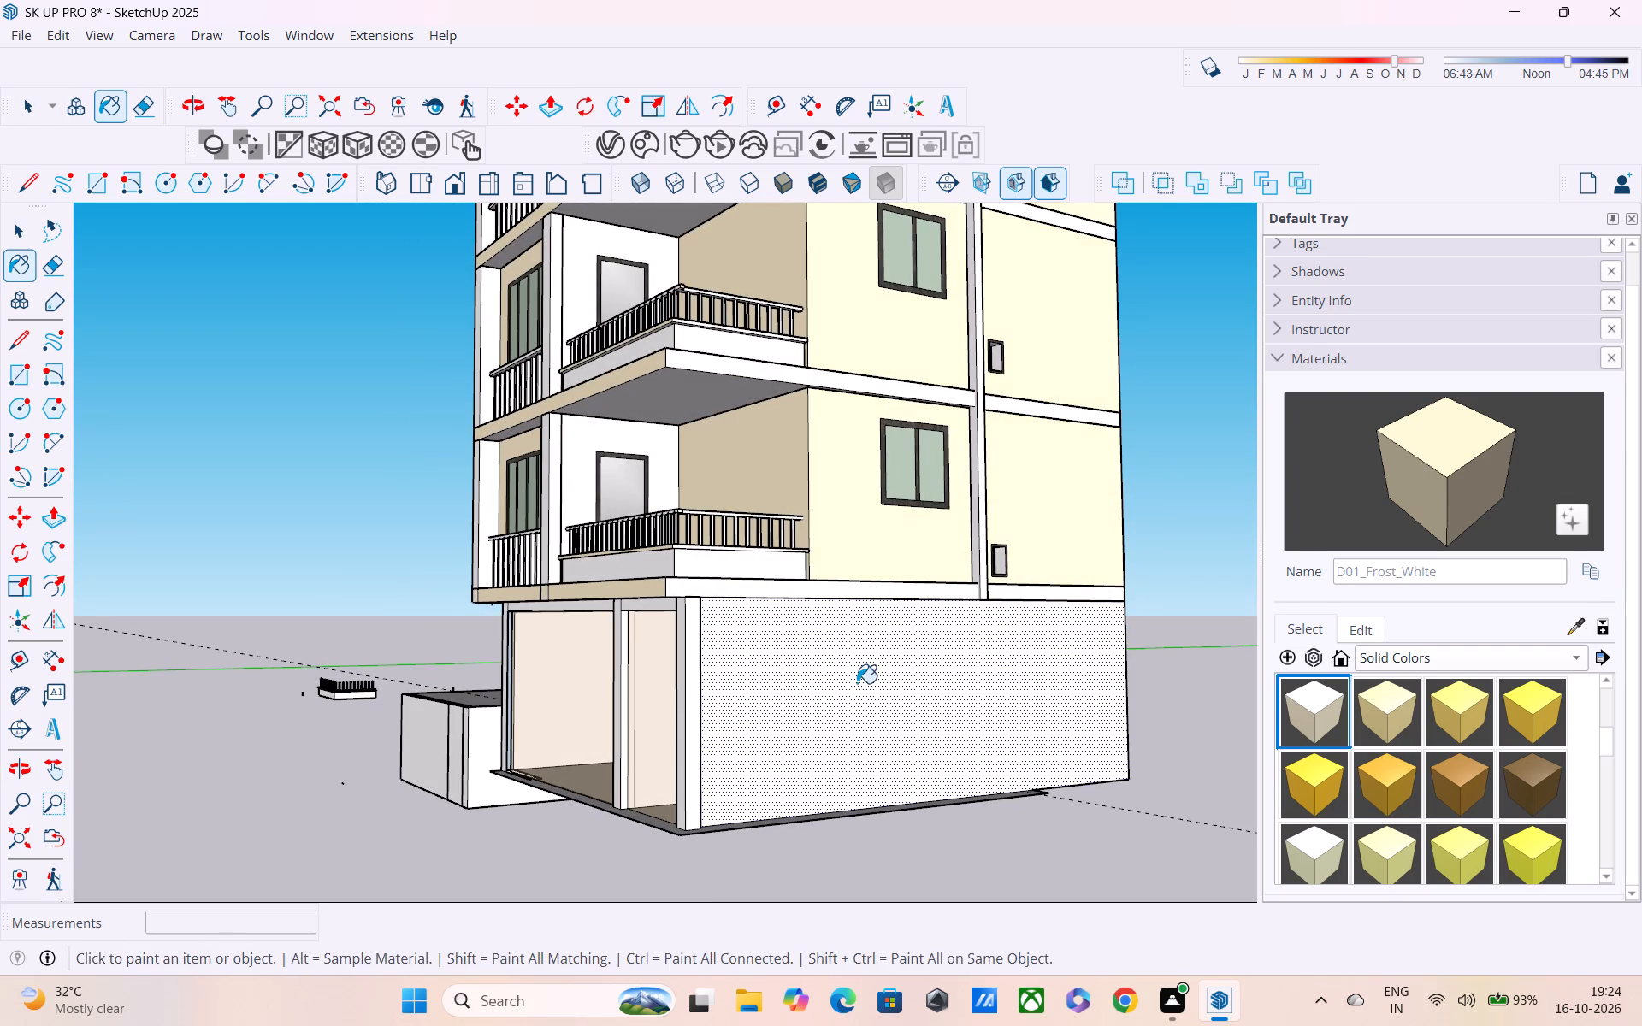
left_click(857, 683)
middle_click_drag(771, 698, 760, 751)
scroll(677, 712, "up", 5)
left_click(687, 675)
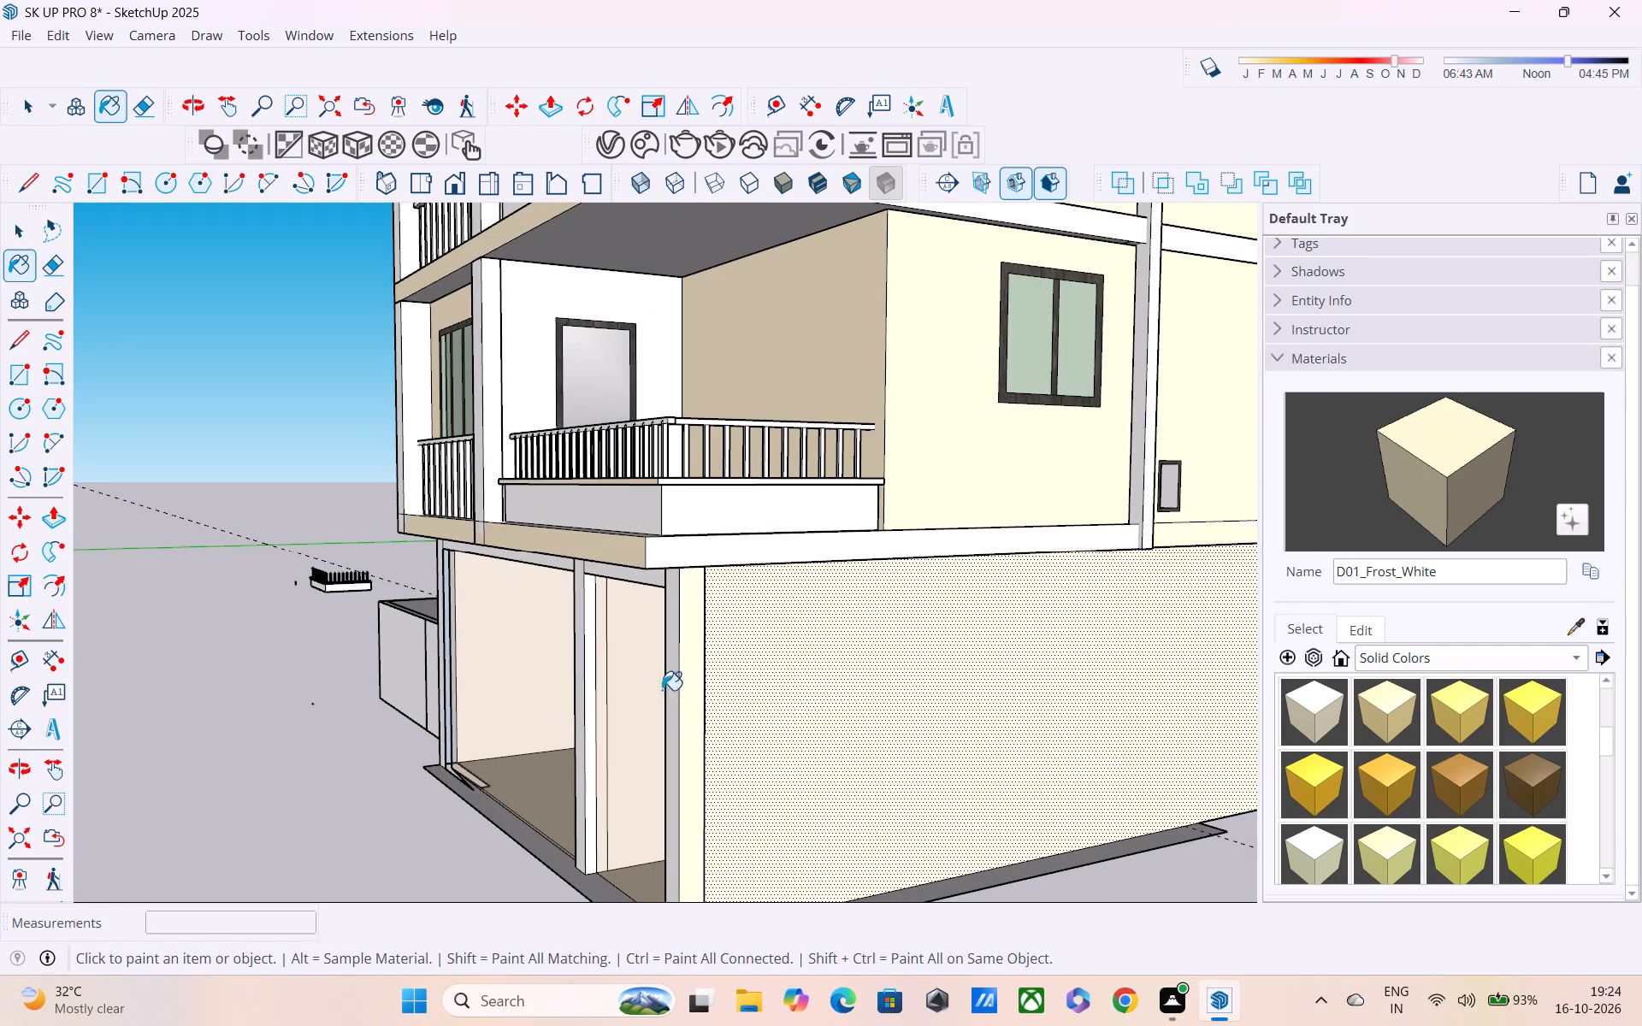
Paint the ground floor's front pillars and the beams above its two openings with D01_Frost_White, including the far corner pillar's side face.
left_click(587, 669)
middle_click_drag(588, 668, 997, 703)
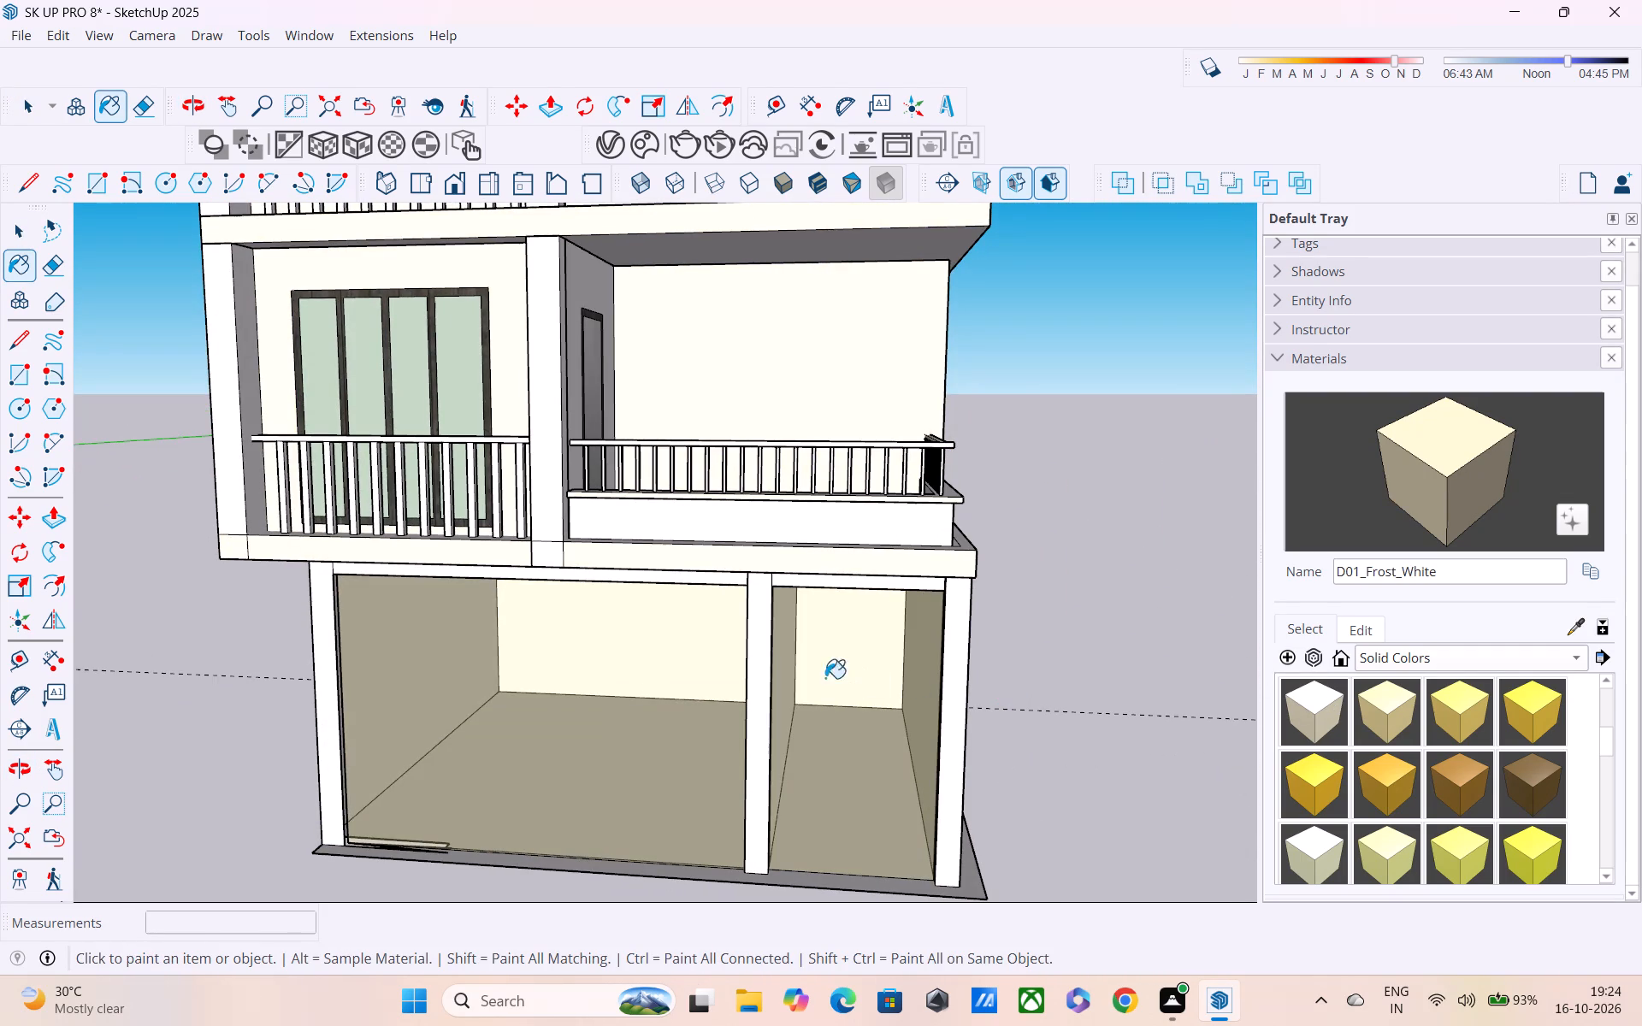
left_click(759, 634)
scroll(779, 604, "up", 3)
middle_click_drag(794, 569, 810, 477)
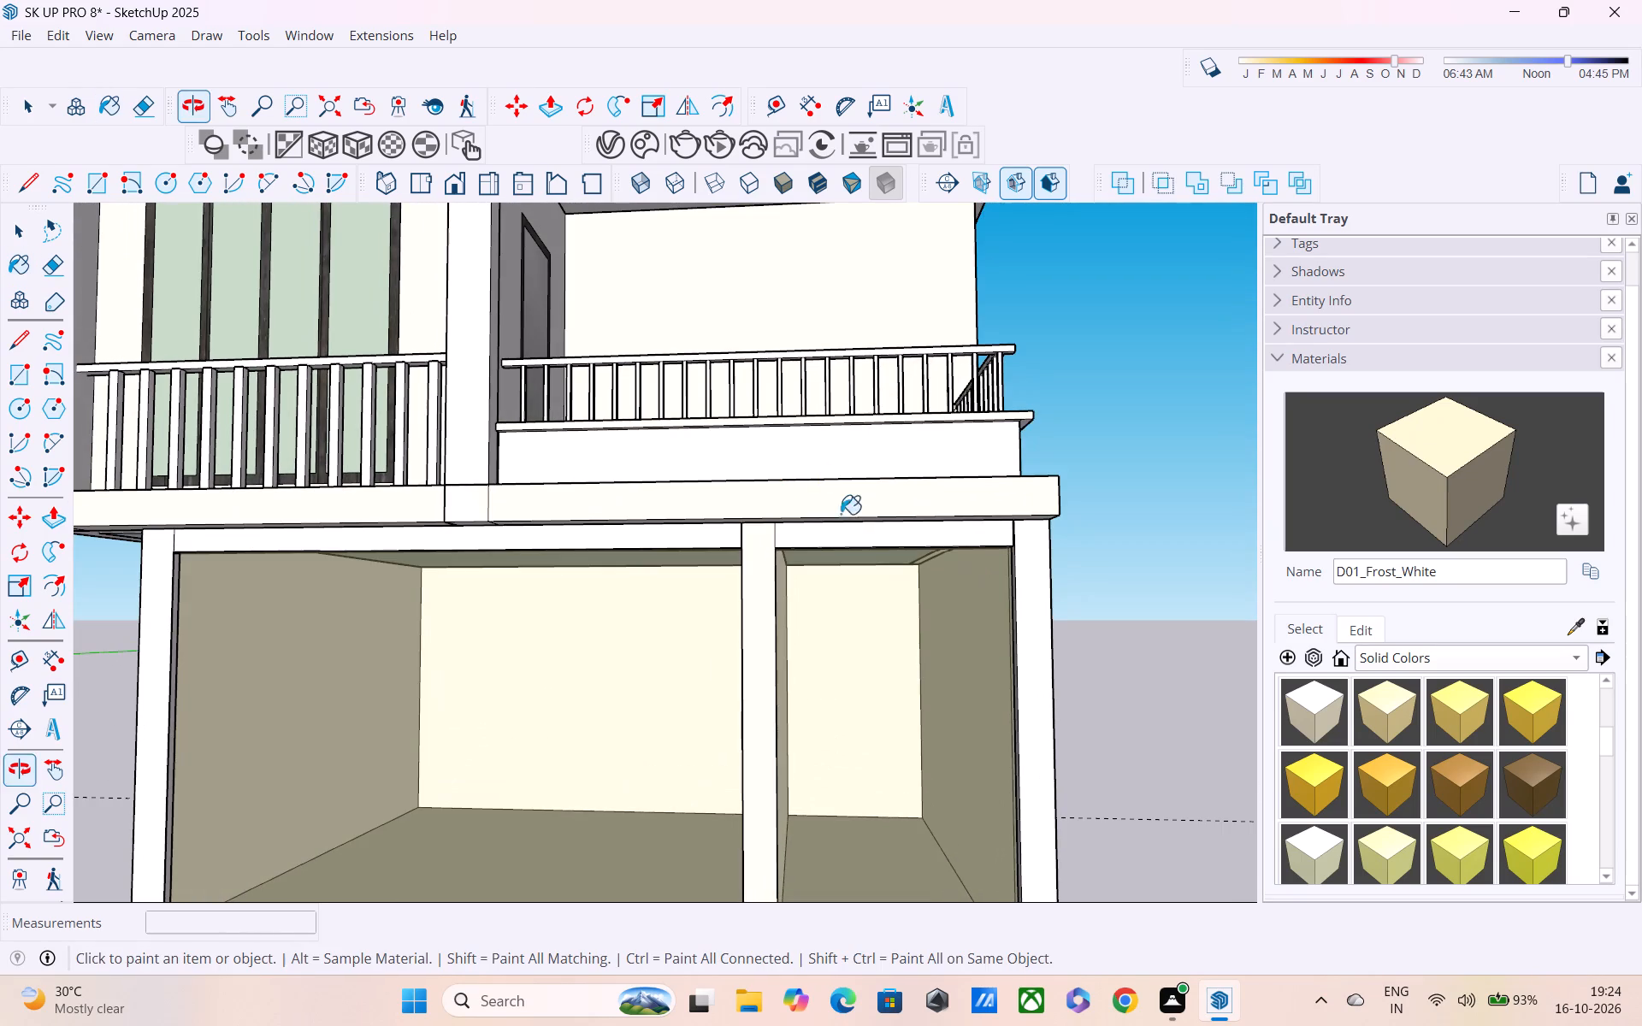
left_click(851, 534)
left_click(743, 532)
left_click(700, 537)
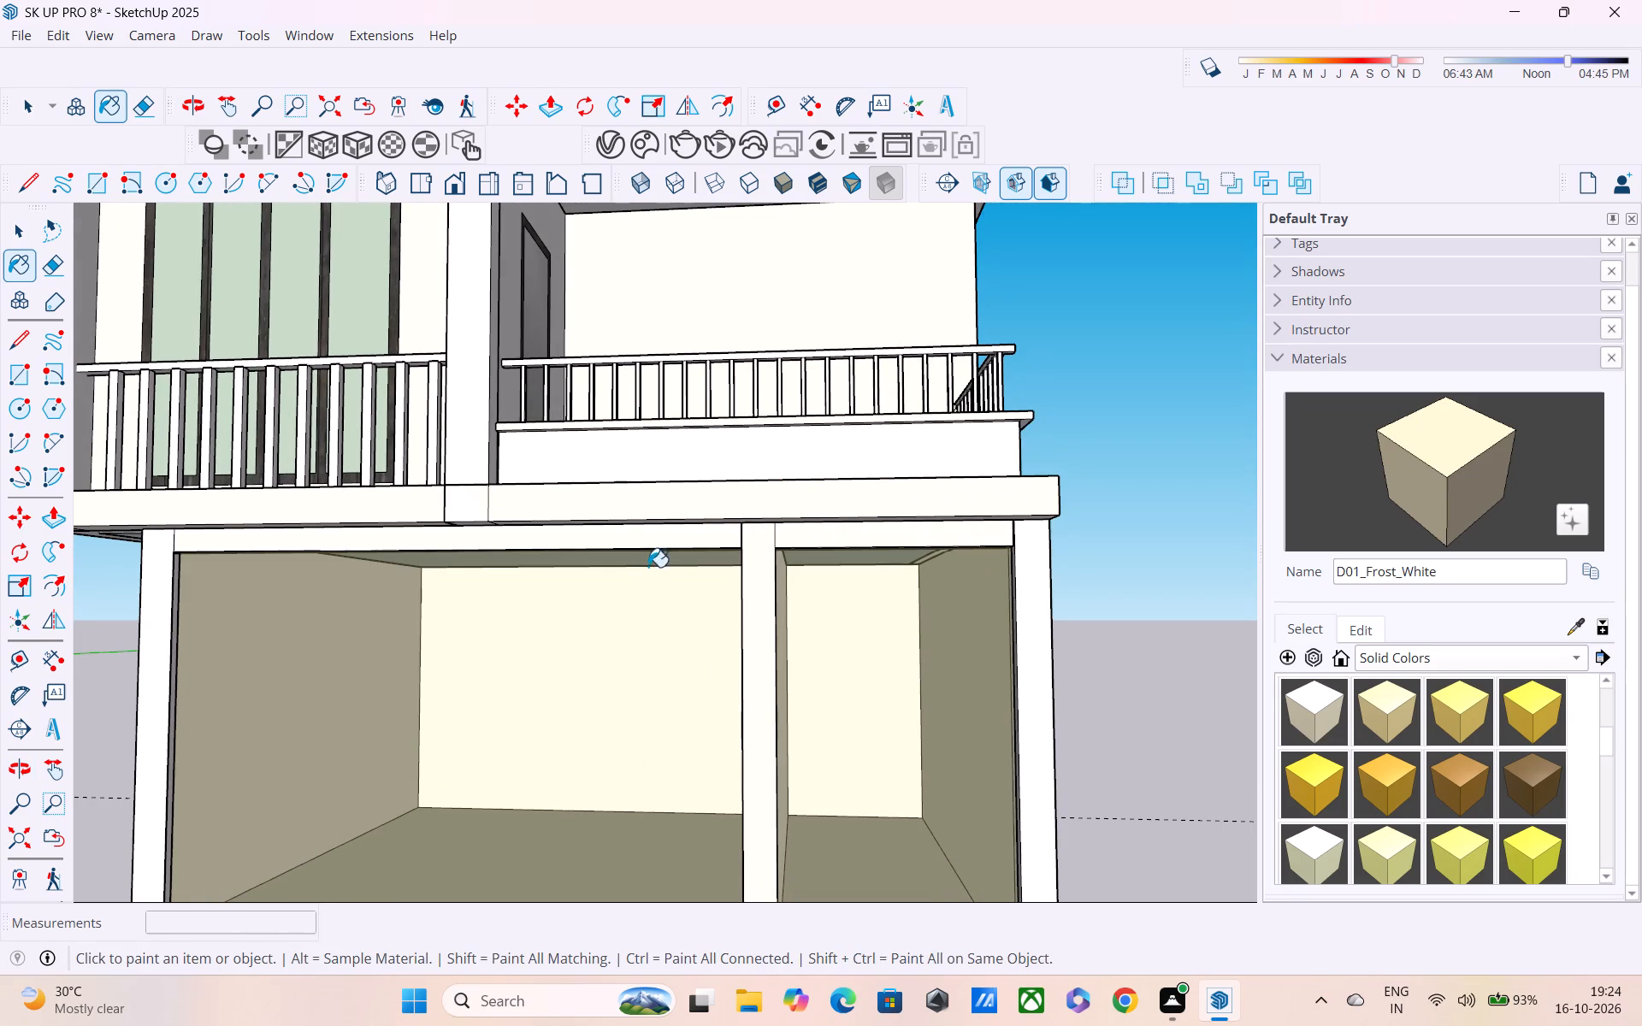
middle_click_drag(648, 567, 1003, 577)
left_click(298, 580)
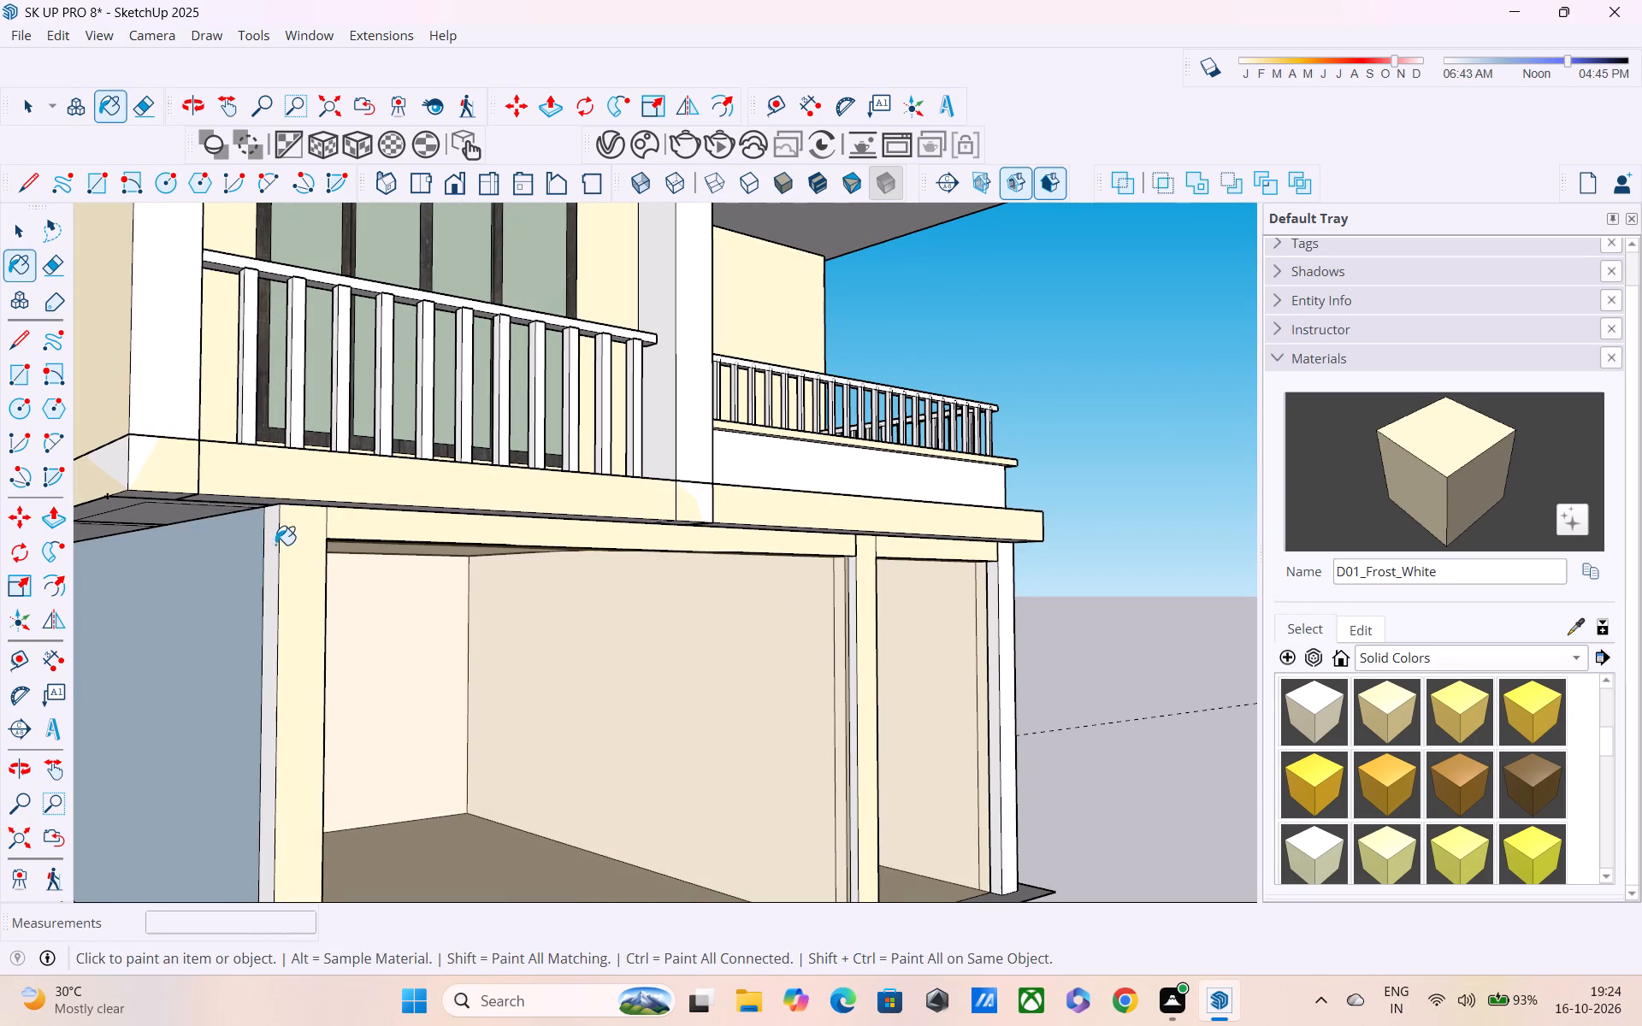
left_click(273, 543)
Draw a rectangle about 19' 3" by 10' over the bluish section of the ground floor's other side wall.
scroll(309, 582, "down", 1)
middle_click_drag(333, 591, 1039, 545)
scroll(1044, 544, "up", 1)
scroll(1043, 549, "down", 3)
middle_click_drag(856, 667, 912, 677)
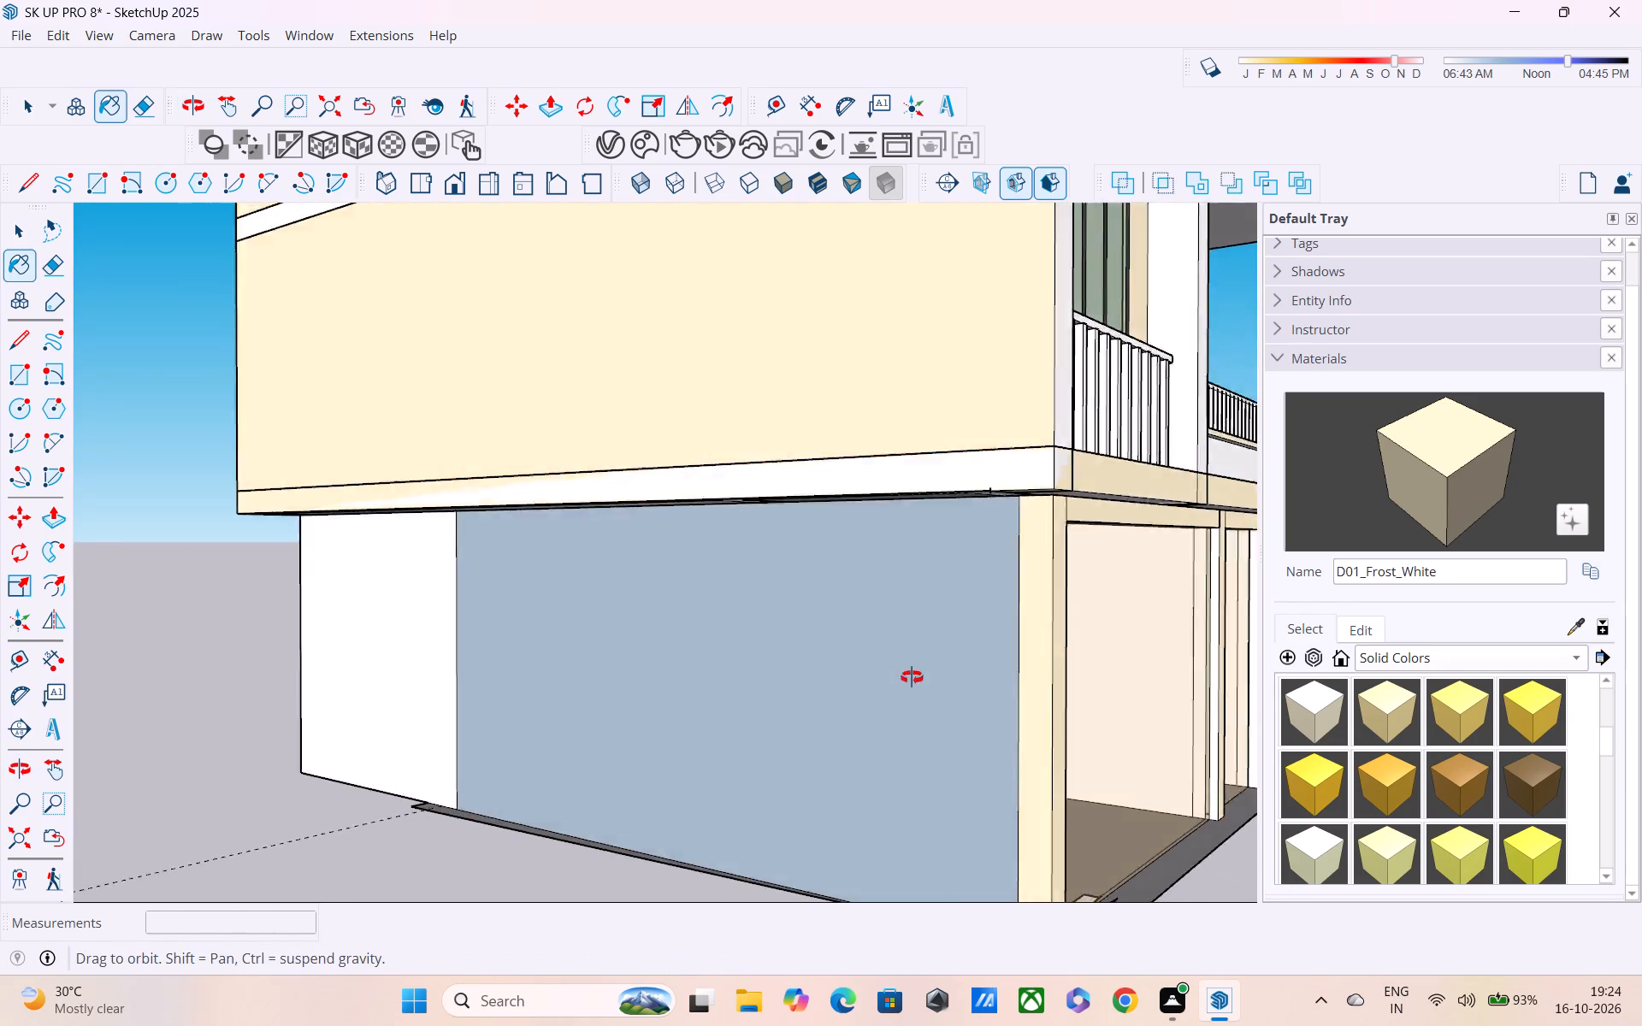
middle_click_drag(912, 677, 1047, 477)
middle_click_drag(1047, 437, 1044, 390)
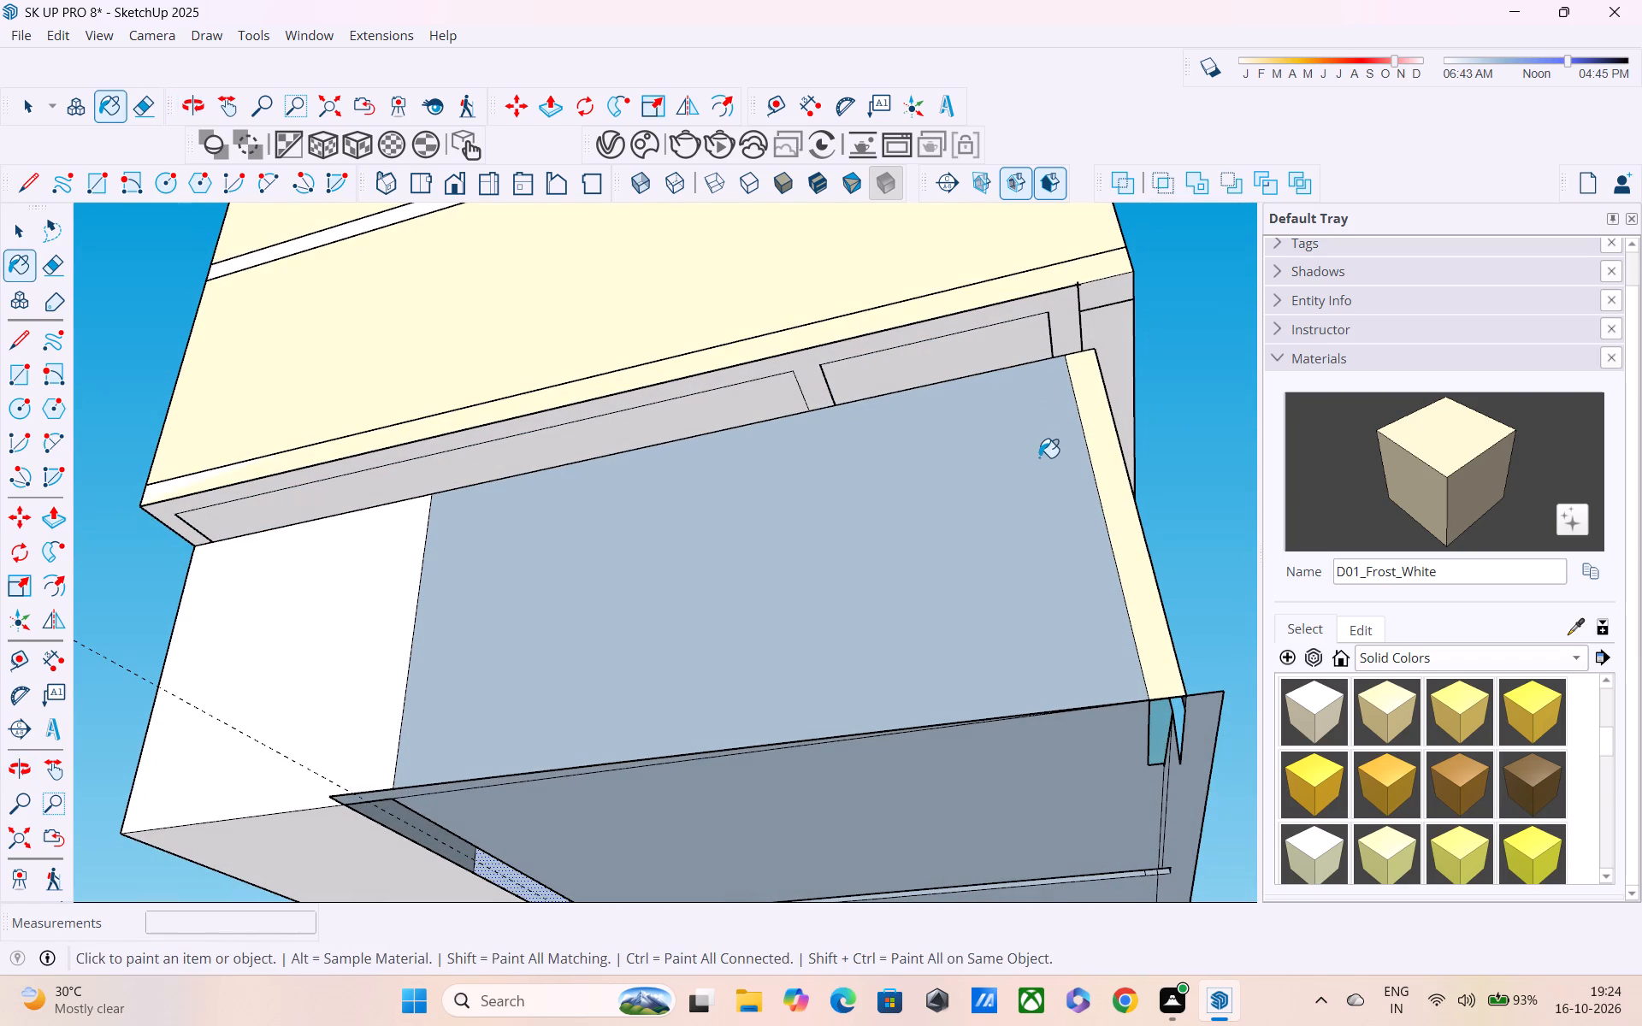
key("r")
left_click(422, 496)
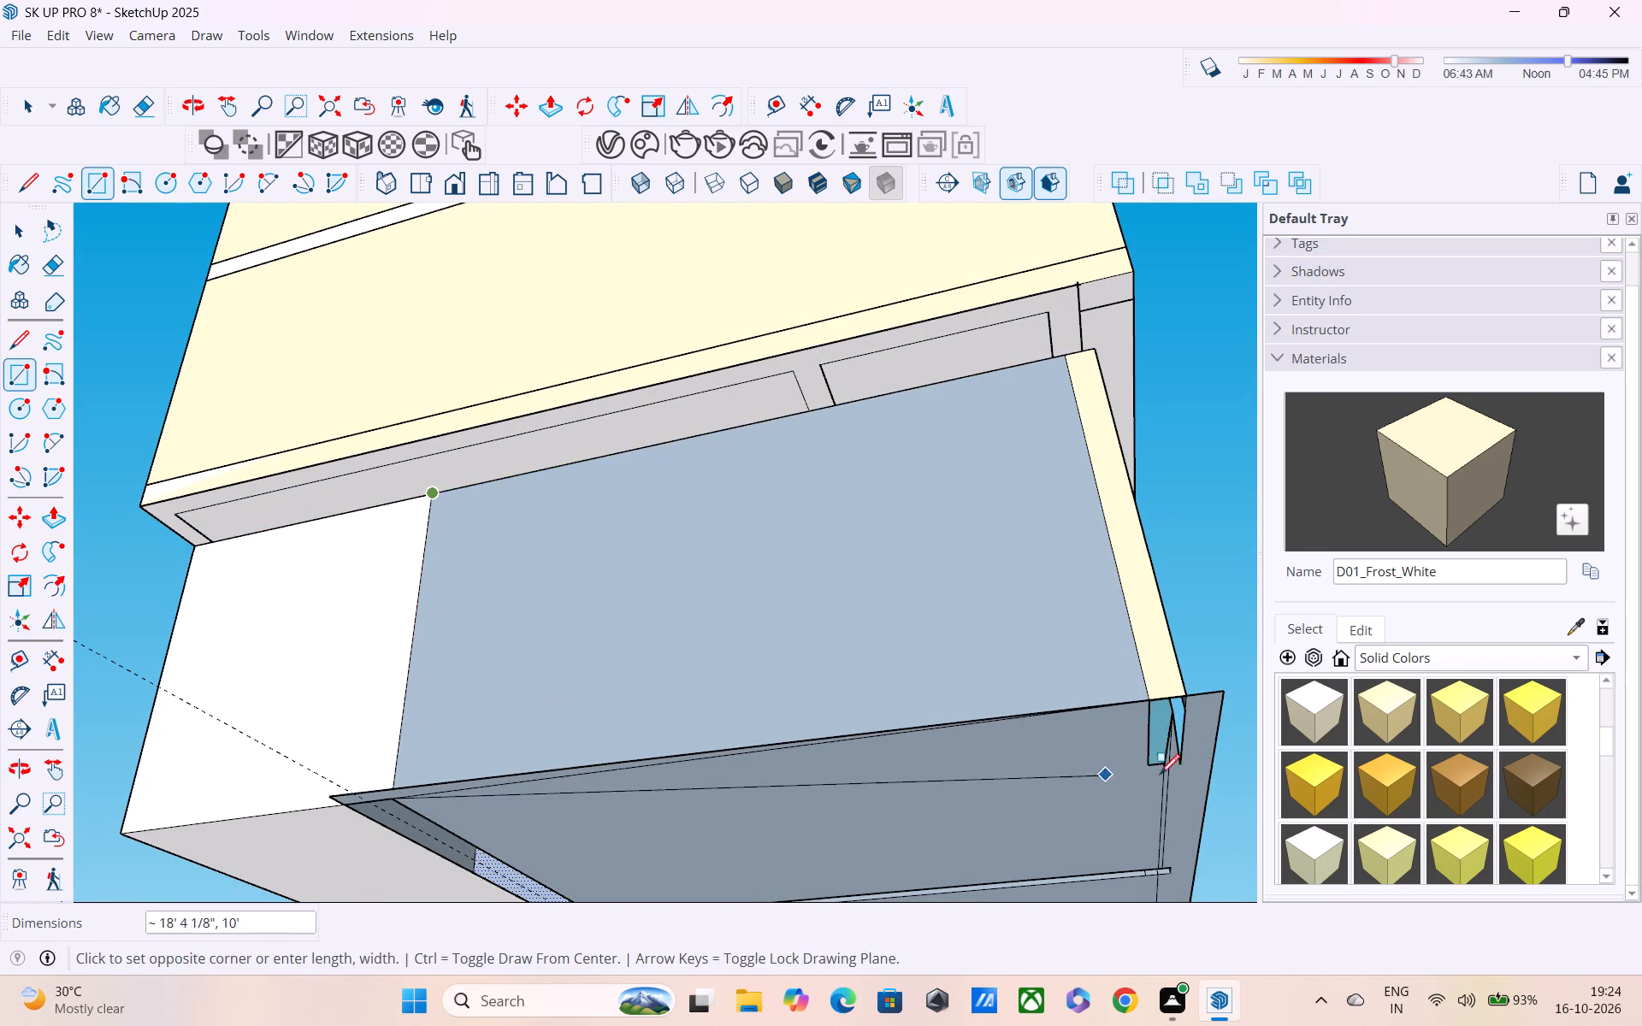
left_click(1148, 698)
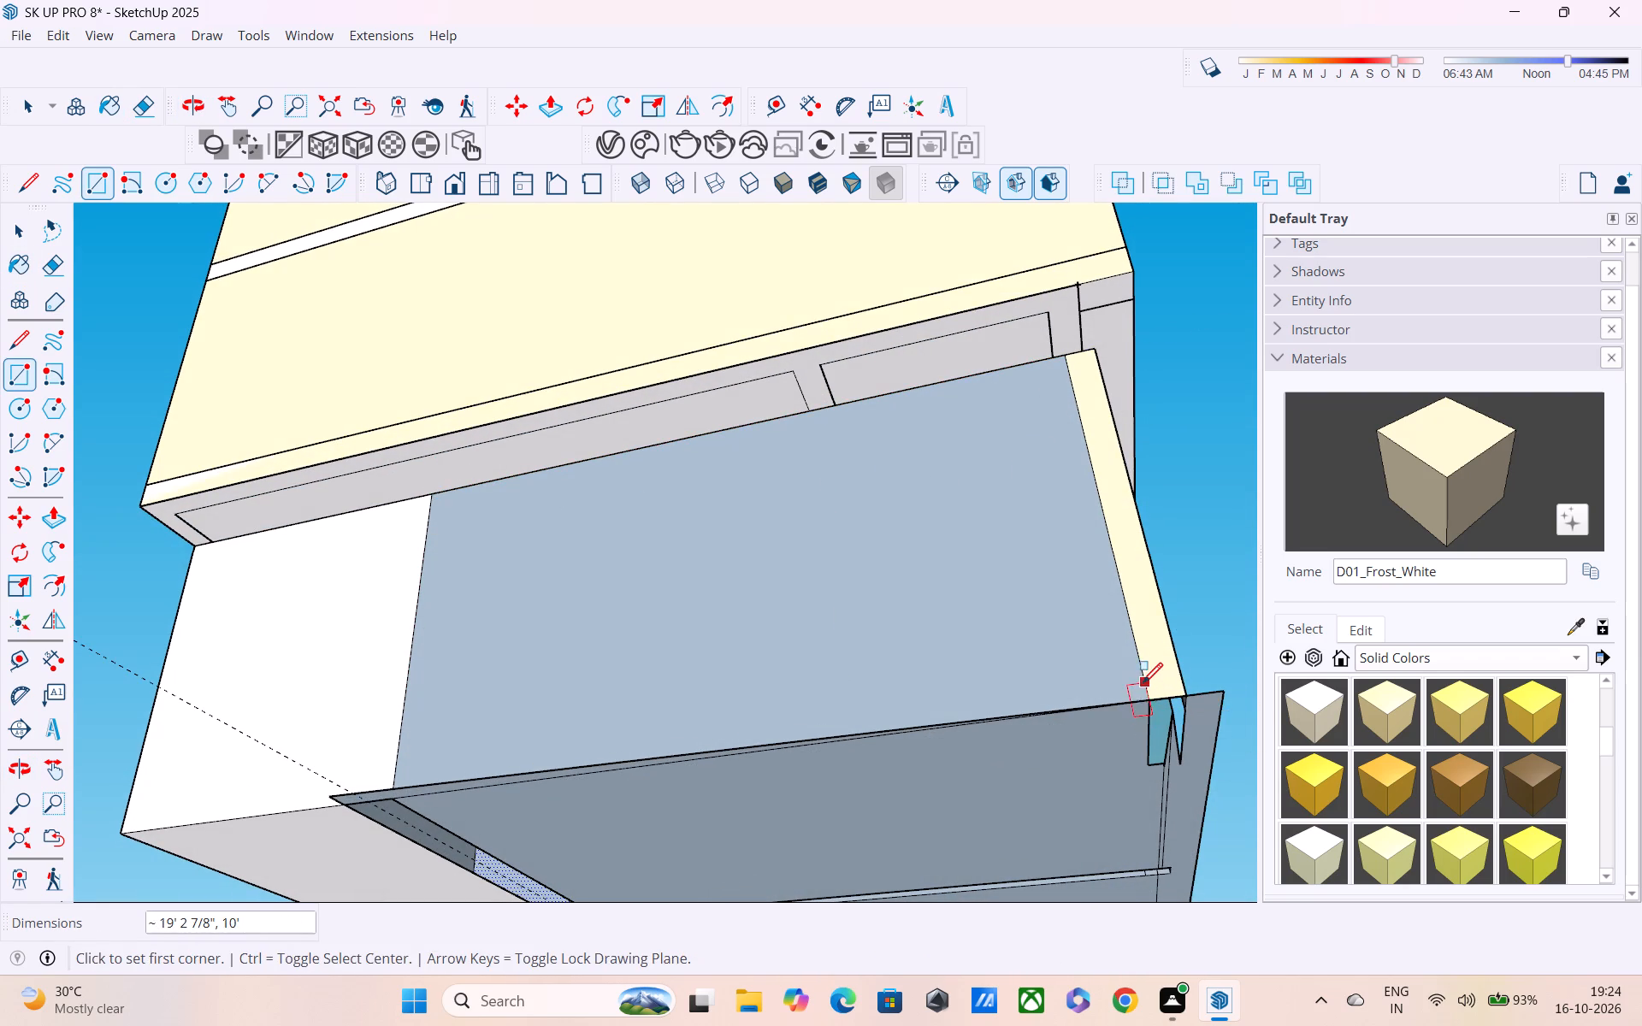
Reverse the face of the rectangle on the ground floor's side wall.
middle_click_drag(1143, 685, 1156, 762)
key("space")
left_click(1059, 693)
right_click_drag(1059, 693, 1049, 688)
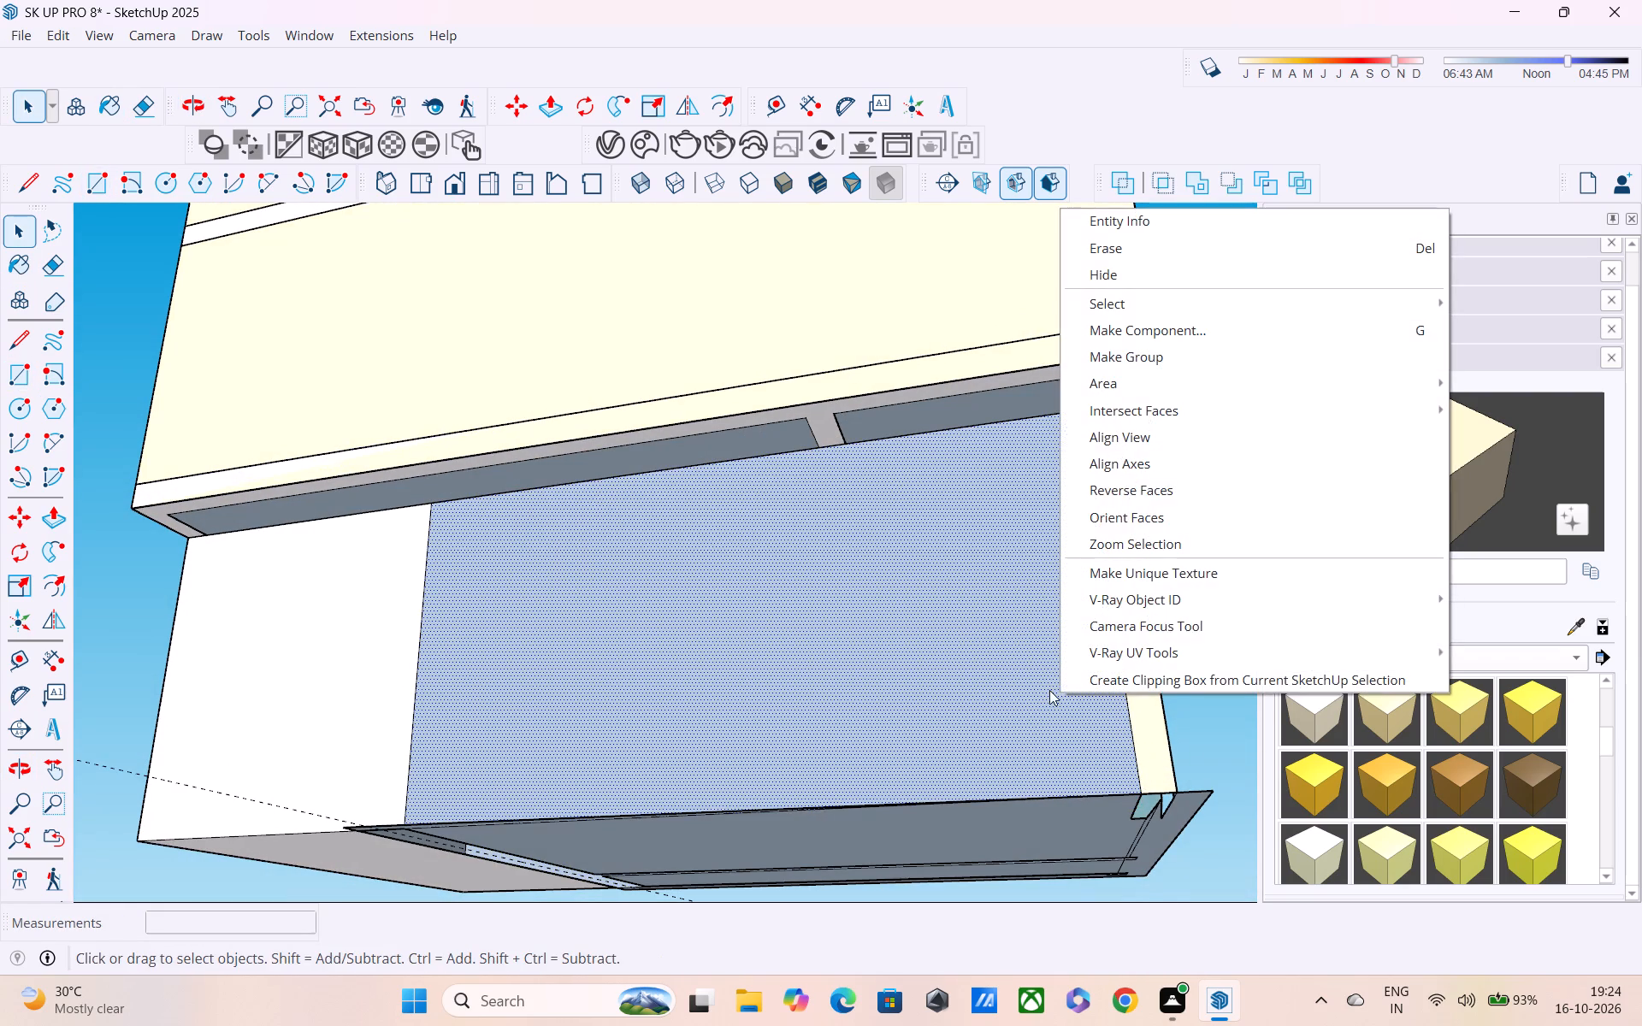
left_click(1214, 503)
Paint the reversed side-wall face and the narrower wall section beside it with D01_Frost_White.
middle_click_drag(1216, 581, 1068, 690)
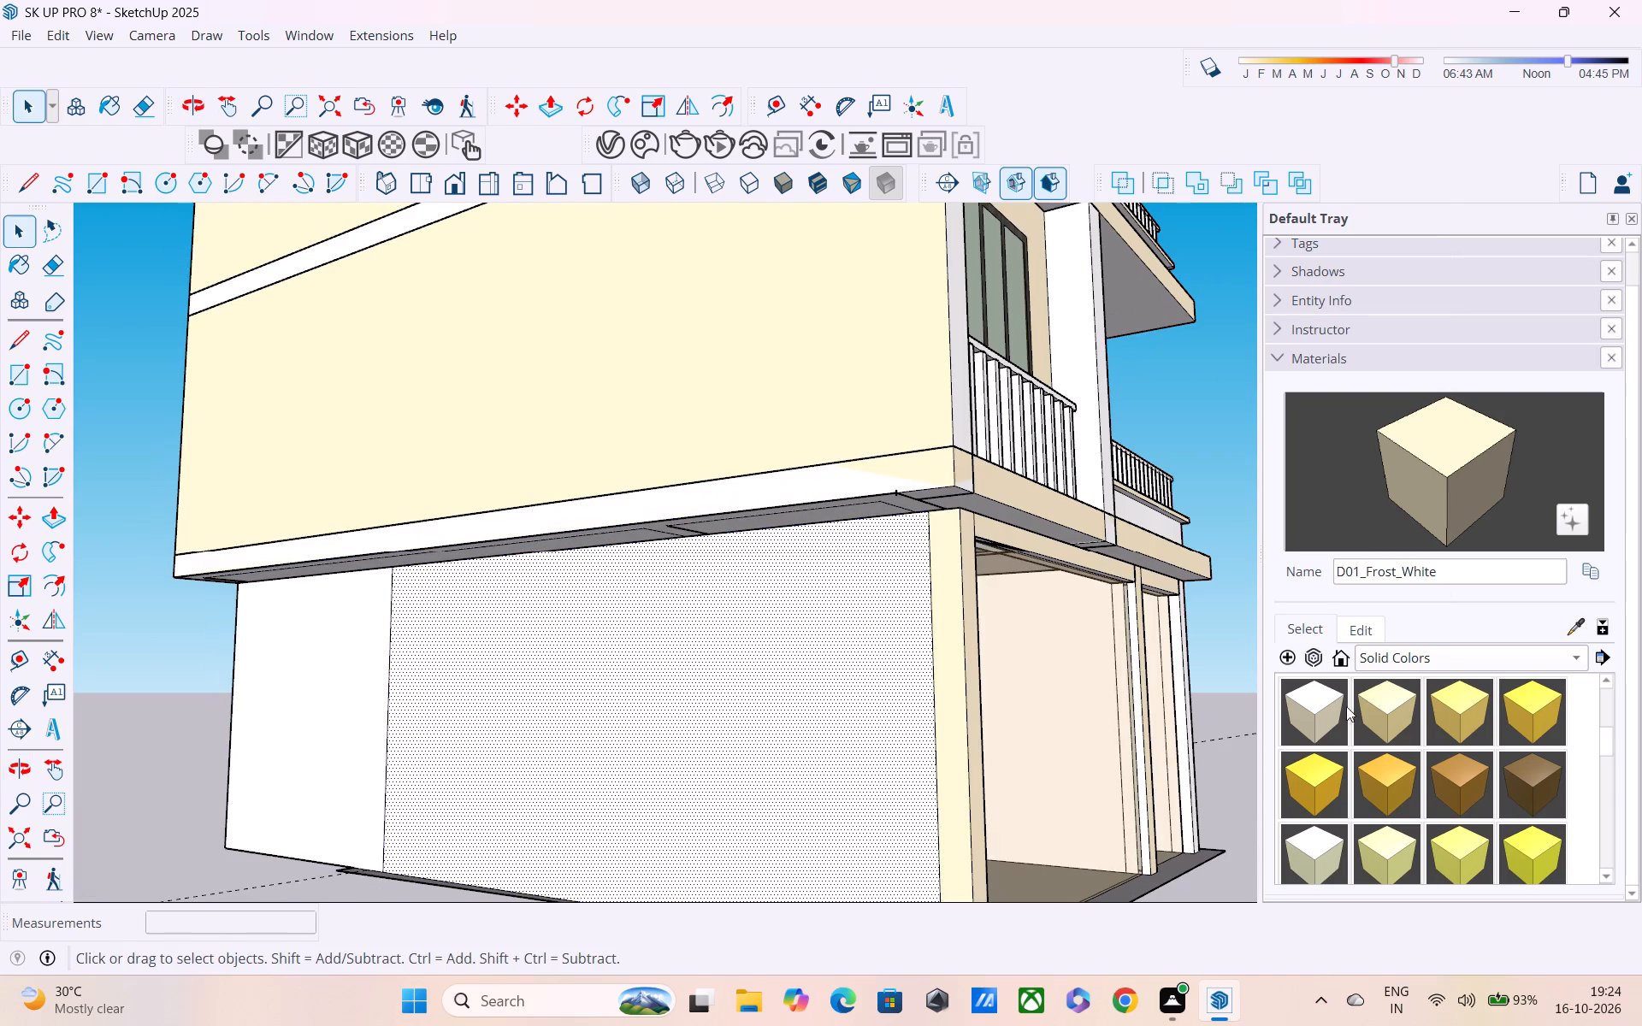
middle_click_drag(1077, 640, 1048, 613)
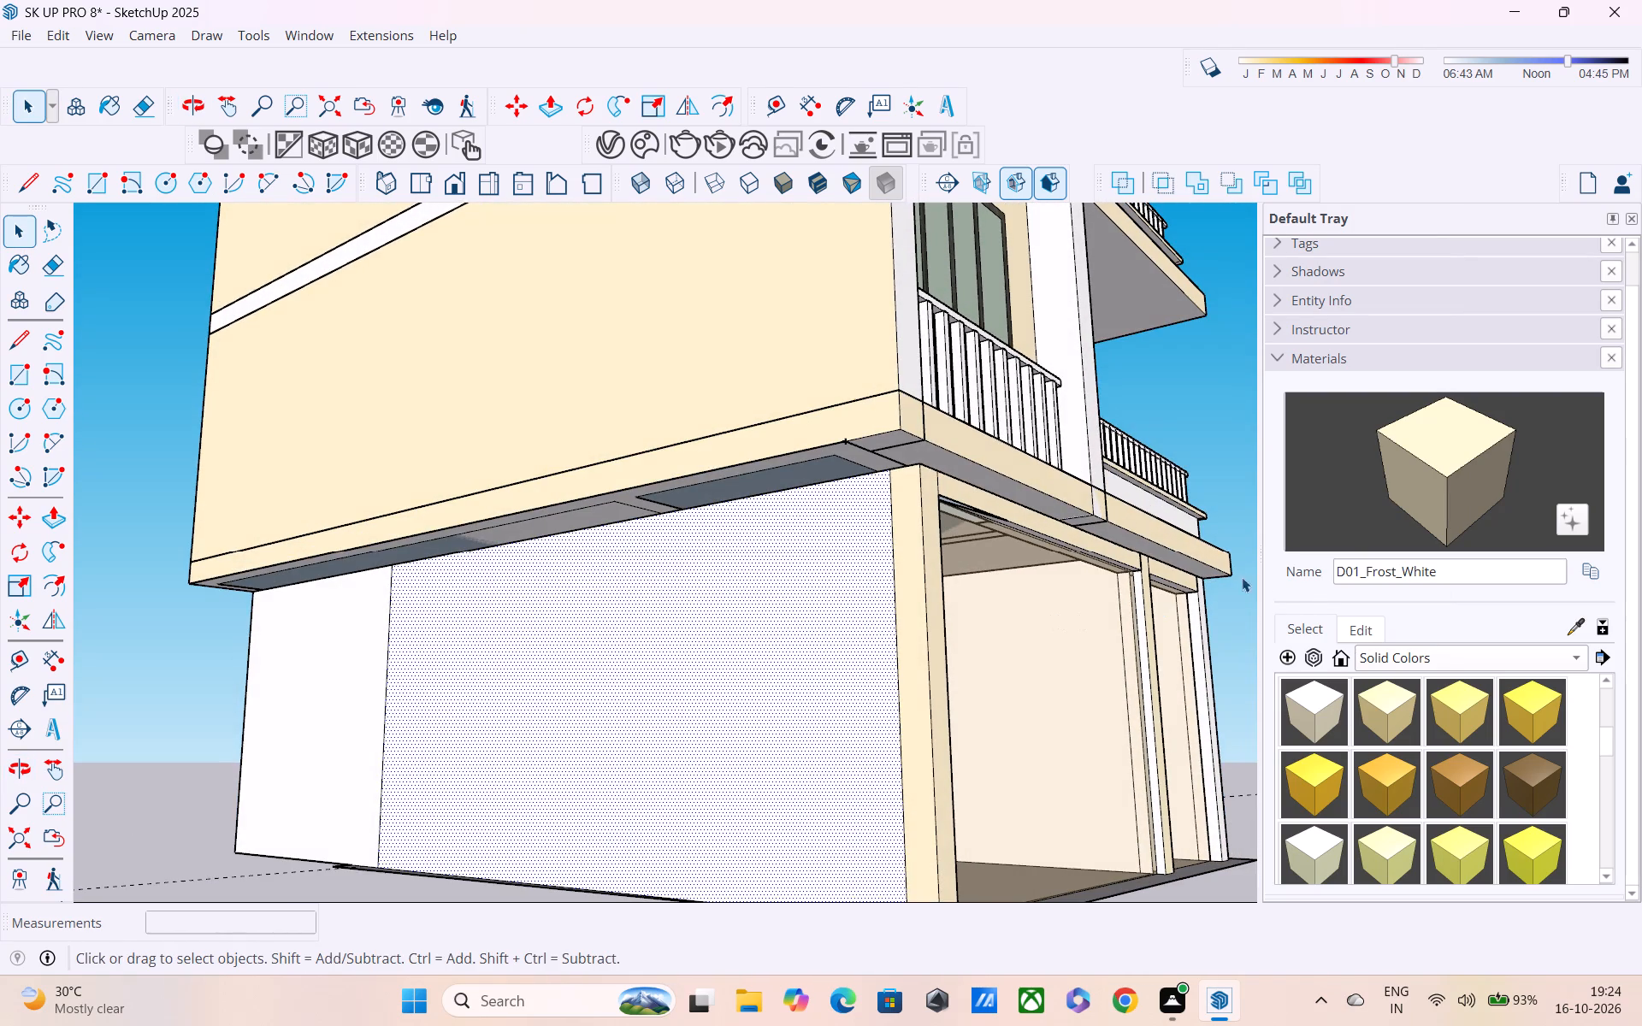
left_click(1318, 703)
left_click(826, 711)
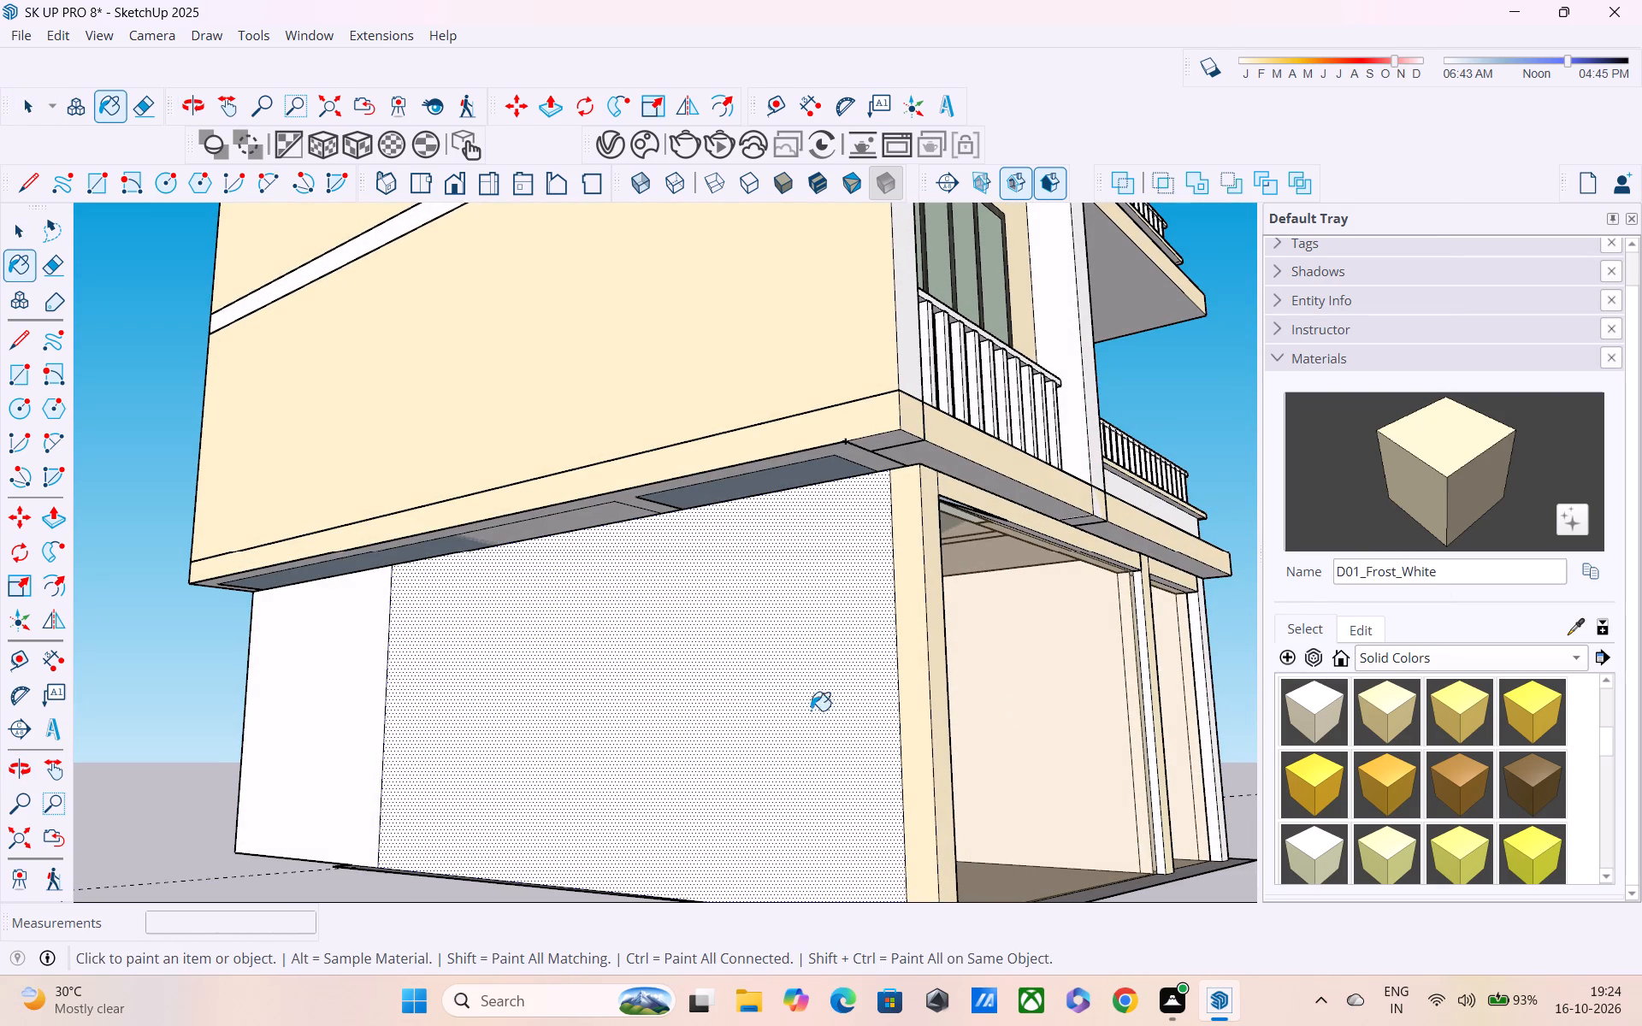
left_click(363, 672)
Paint the floor slab directly above the ground floor, including its balcony parapet and railings, with D01_Frost_White.
scroll(379, 675, "down", 2)
middle_click_drag(424, 713, 281, 856)
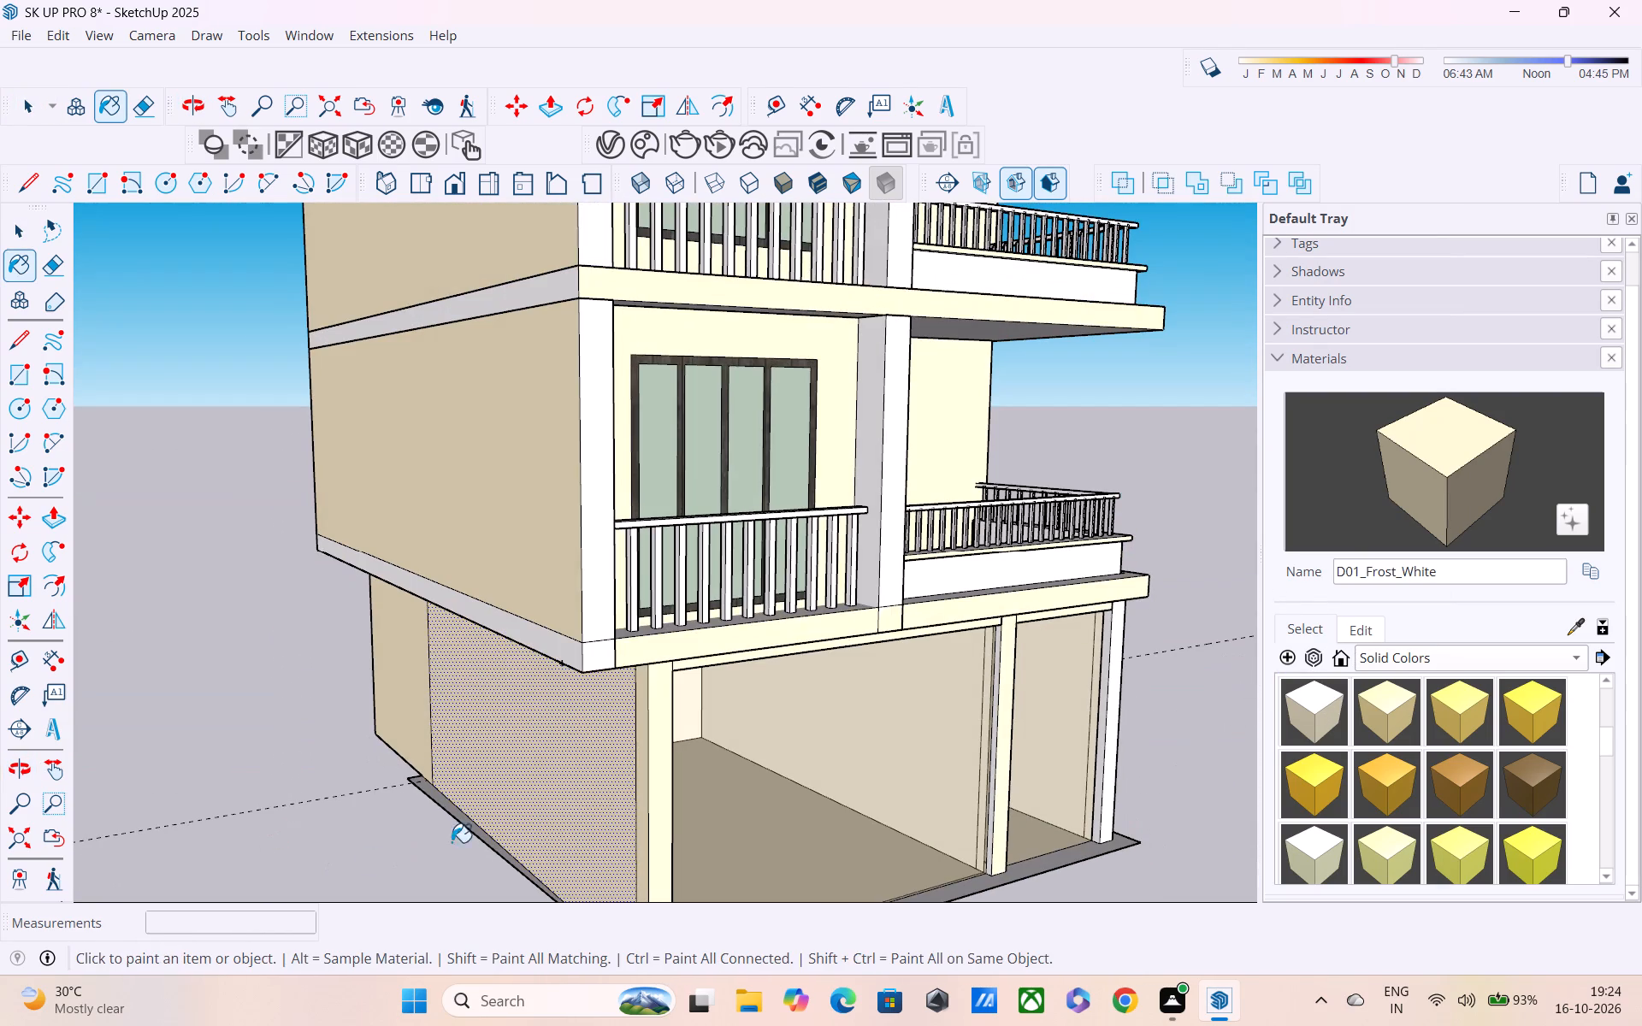
left_click(552, 655)
left_click(593, 662)
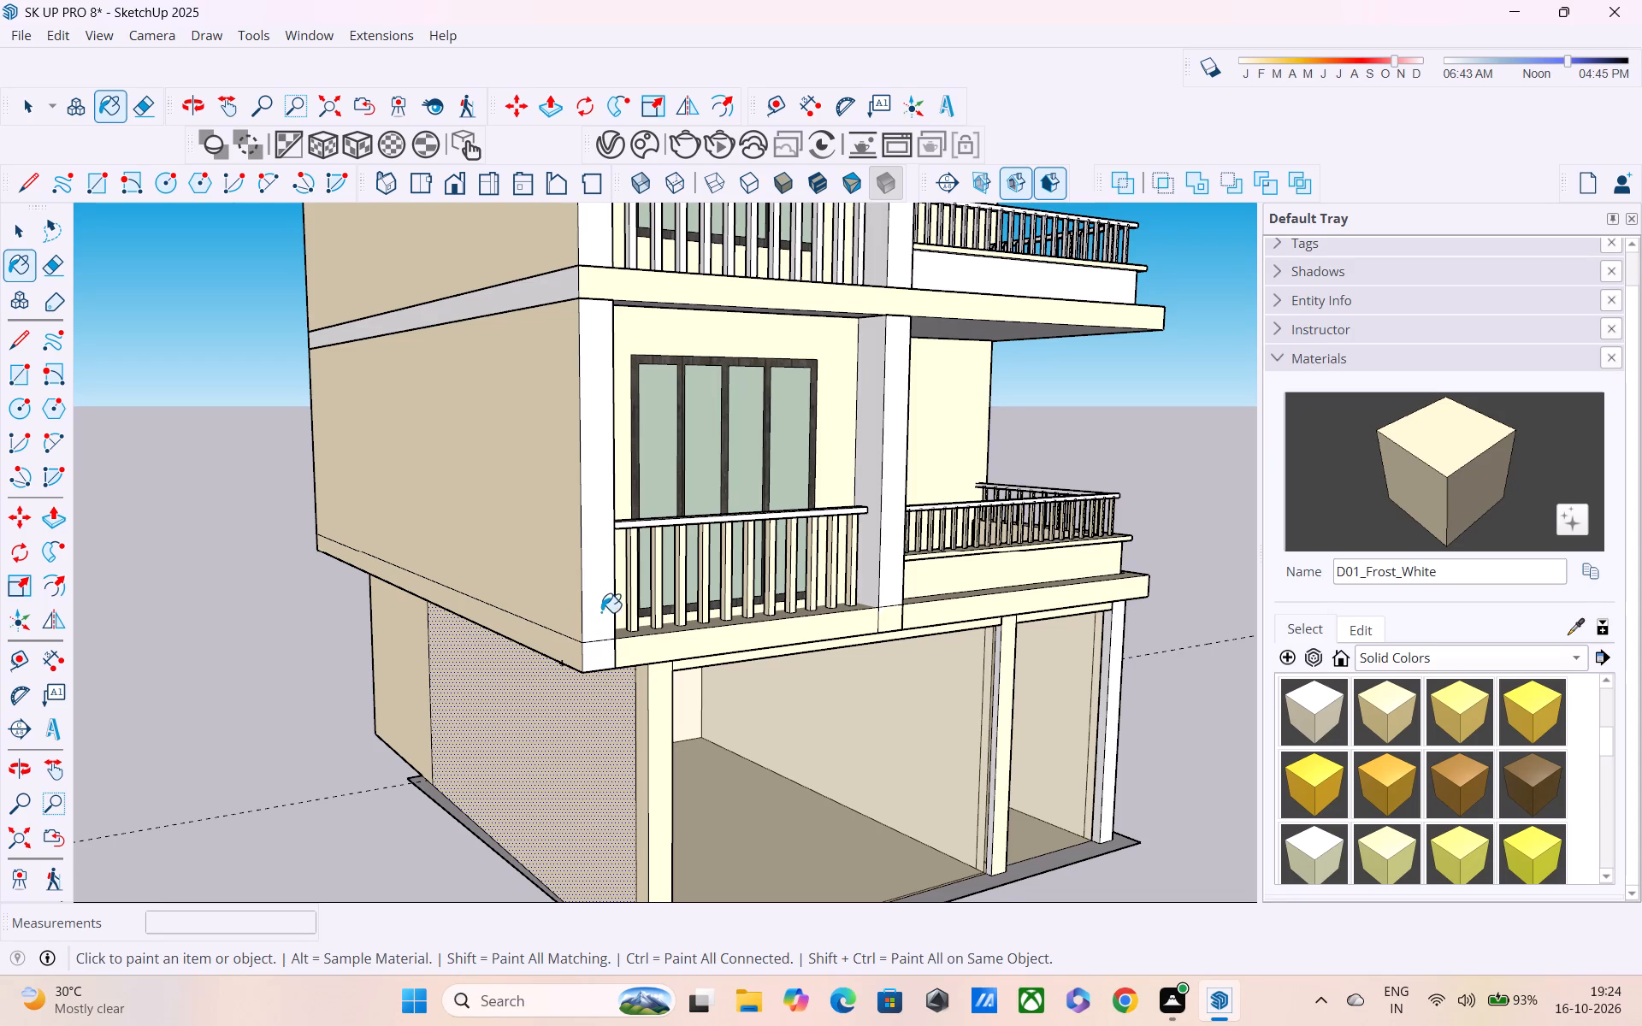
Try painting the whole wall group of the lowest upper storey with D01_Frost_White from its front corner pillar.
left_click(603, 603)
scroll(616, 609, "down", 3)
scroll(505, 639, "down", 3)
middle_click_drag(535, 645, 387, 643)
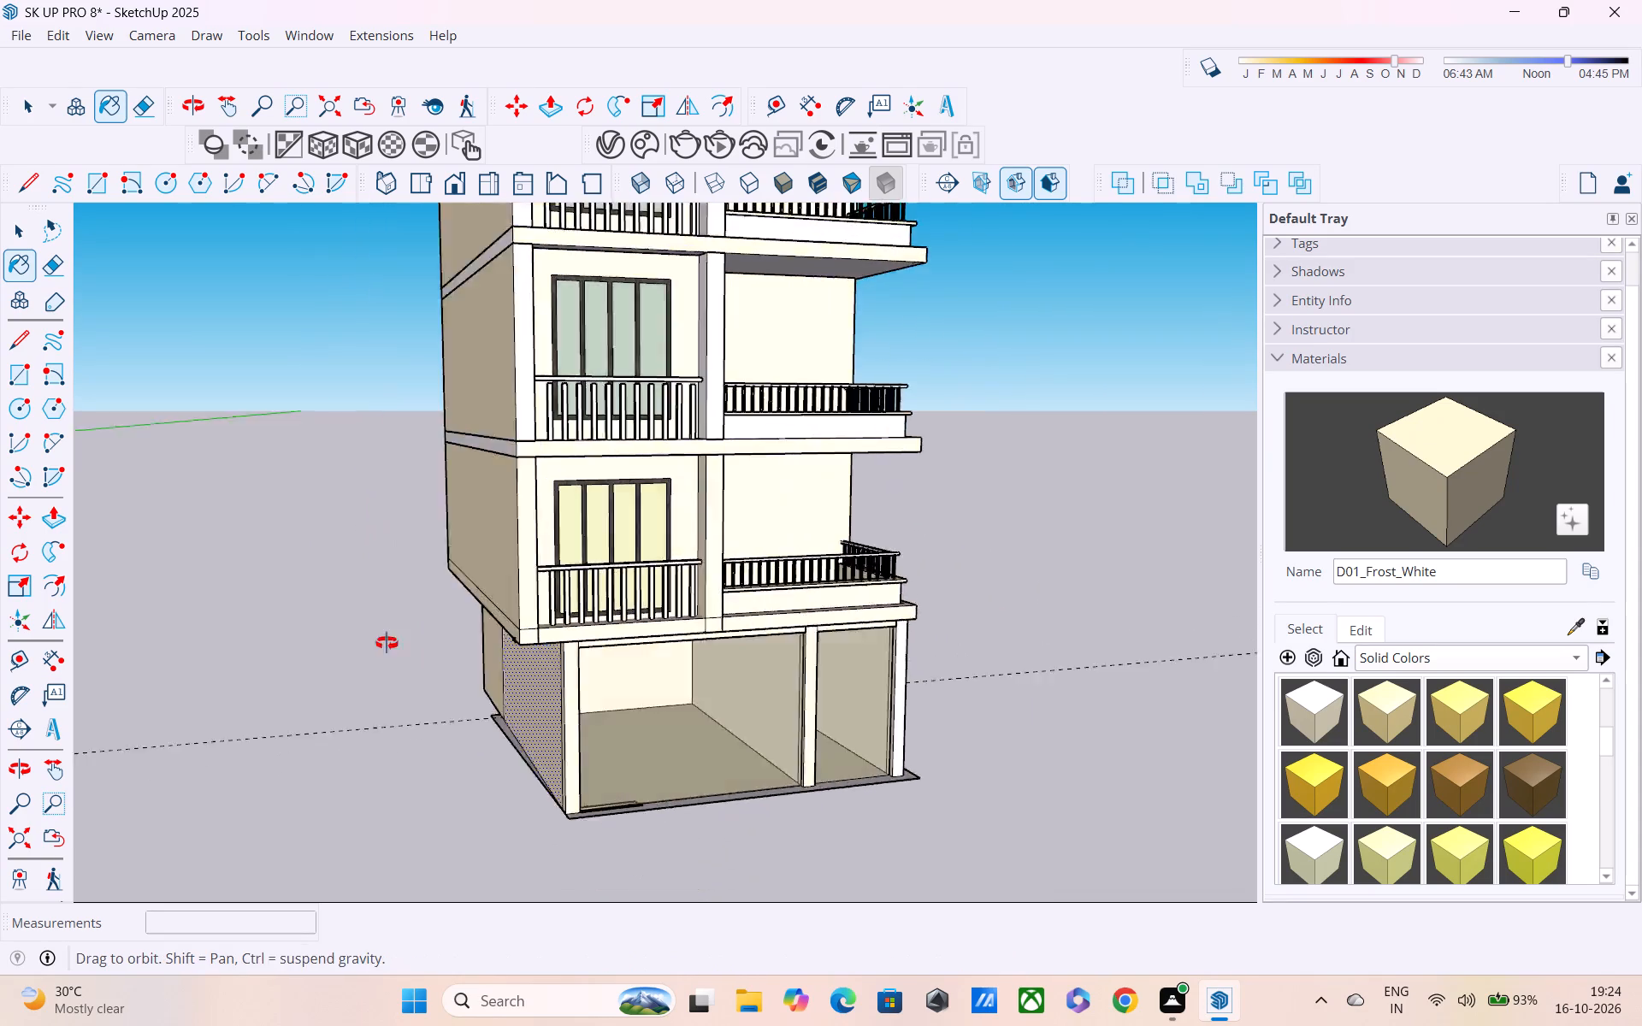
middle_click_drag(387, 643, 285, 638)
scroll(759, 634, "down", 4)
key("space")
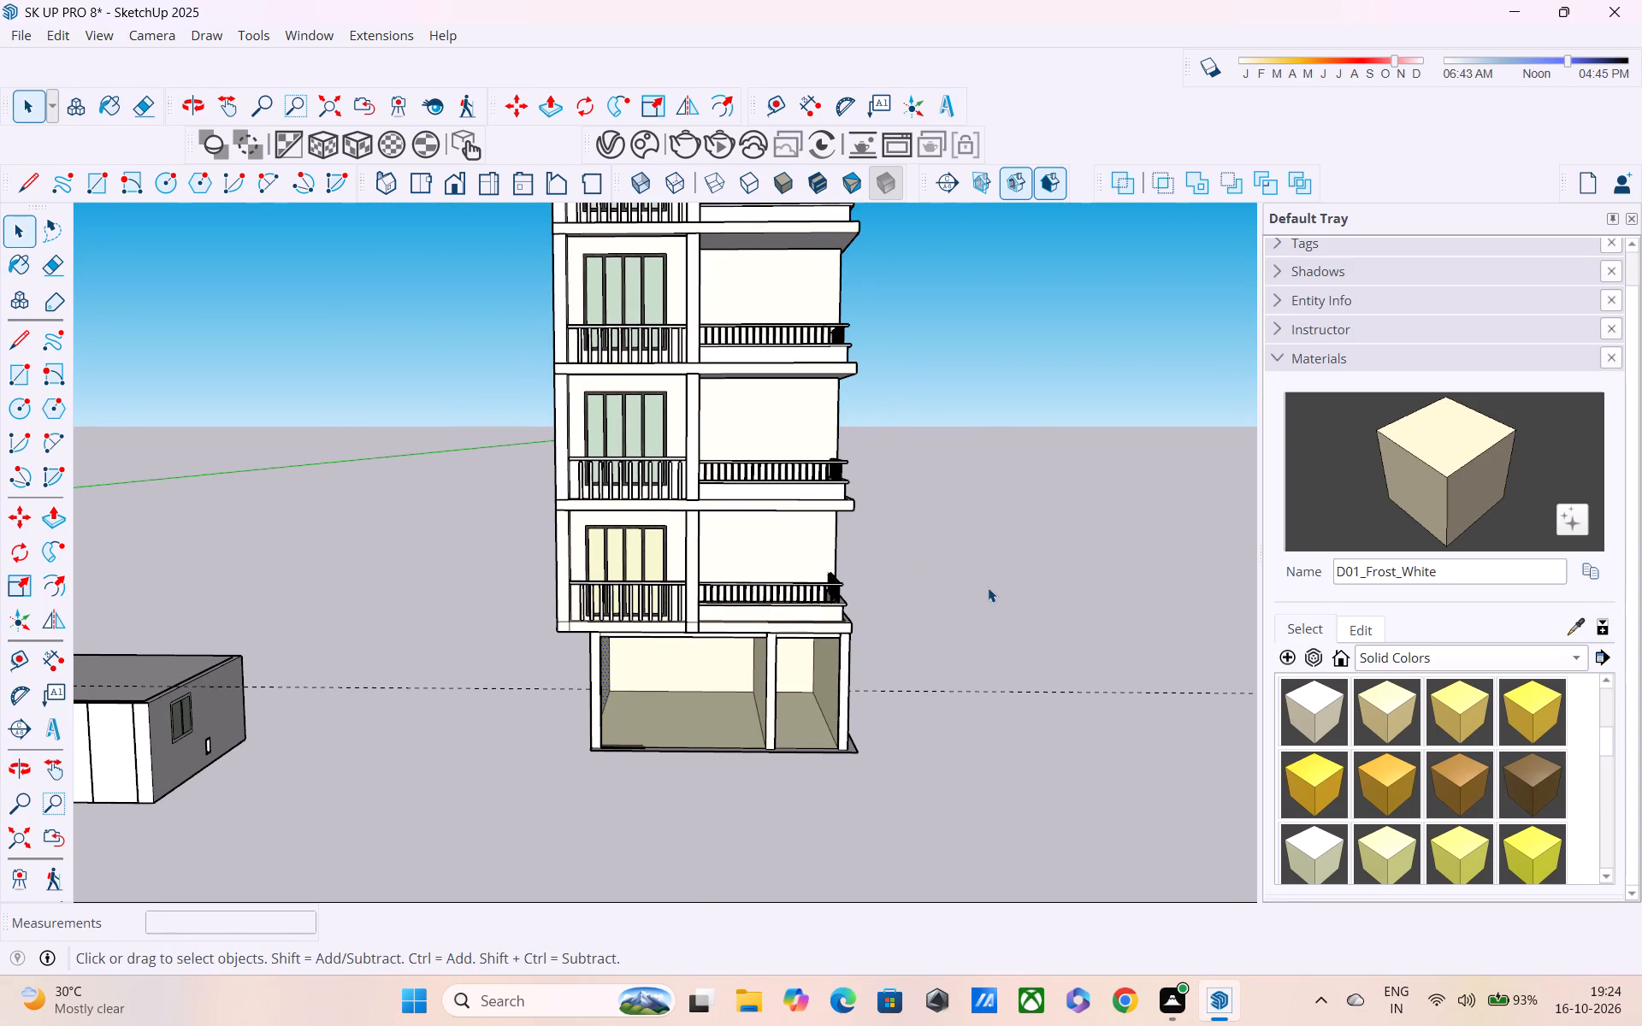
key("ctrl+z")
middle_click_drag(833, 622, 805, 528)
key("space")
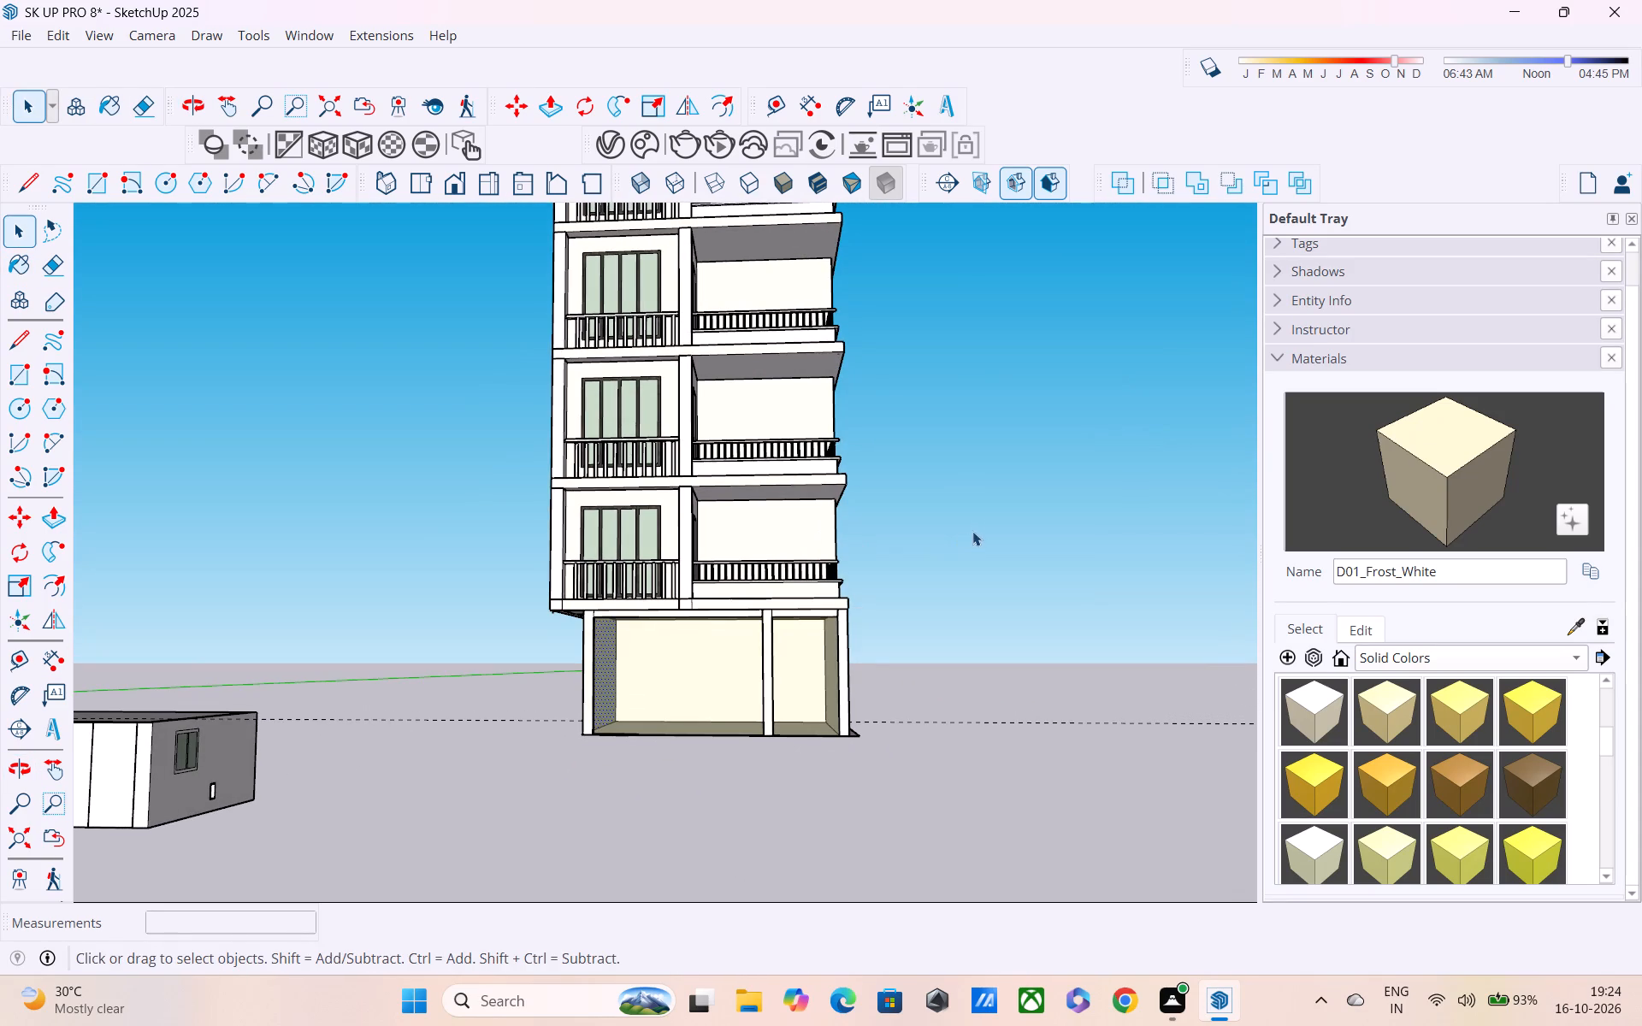
Look through the remaining solid colours and switch the material collection to Fabric.
middle_click_drag(982, 529, 994, 546)
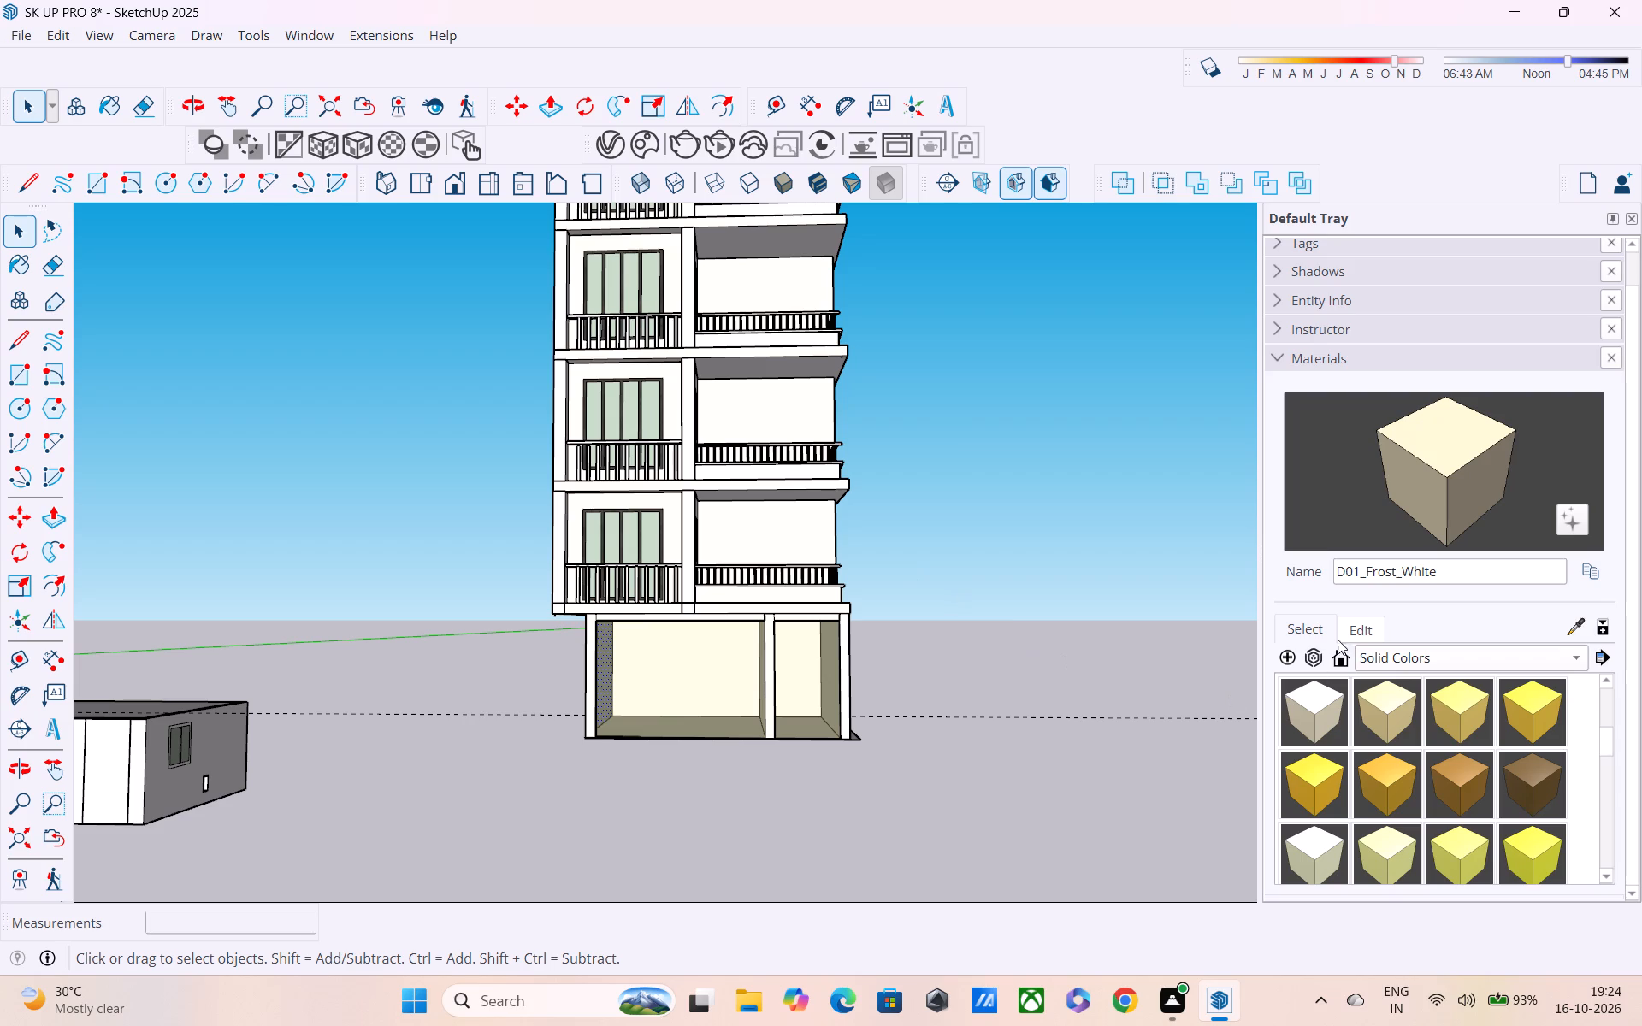
scroll(1409, 712, "down", 15)
scroll(1425, 744, "up", 1)
scroll(1426, 745, "down", 7)
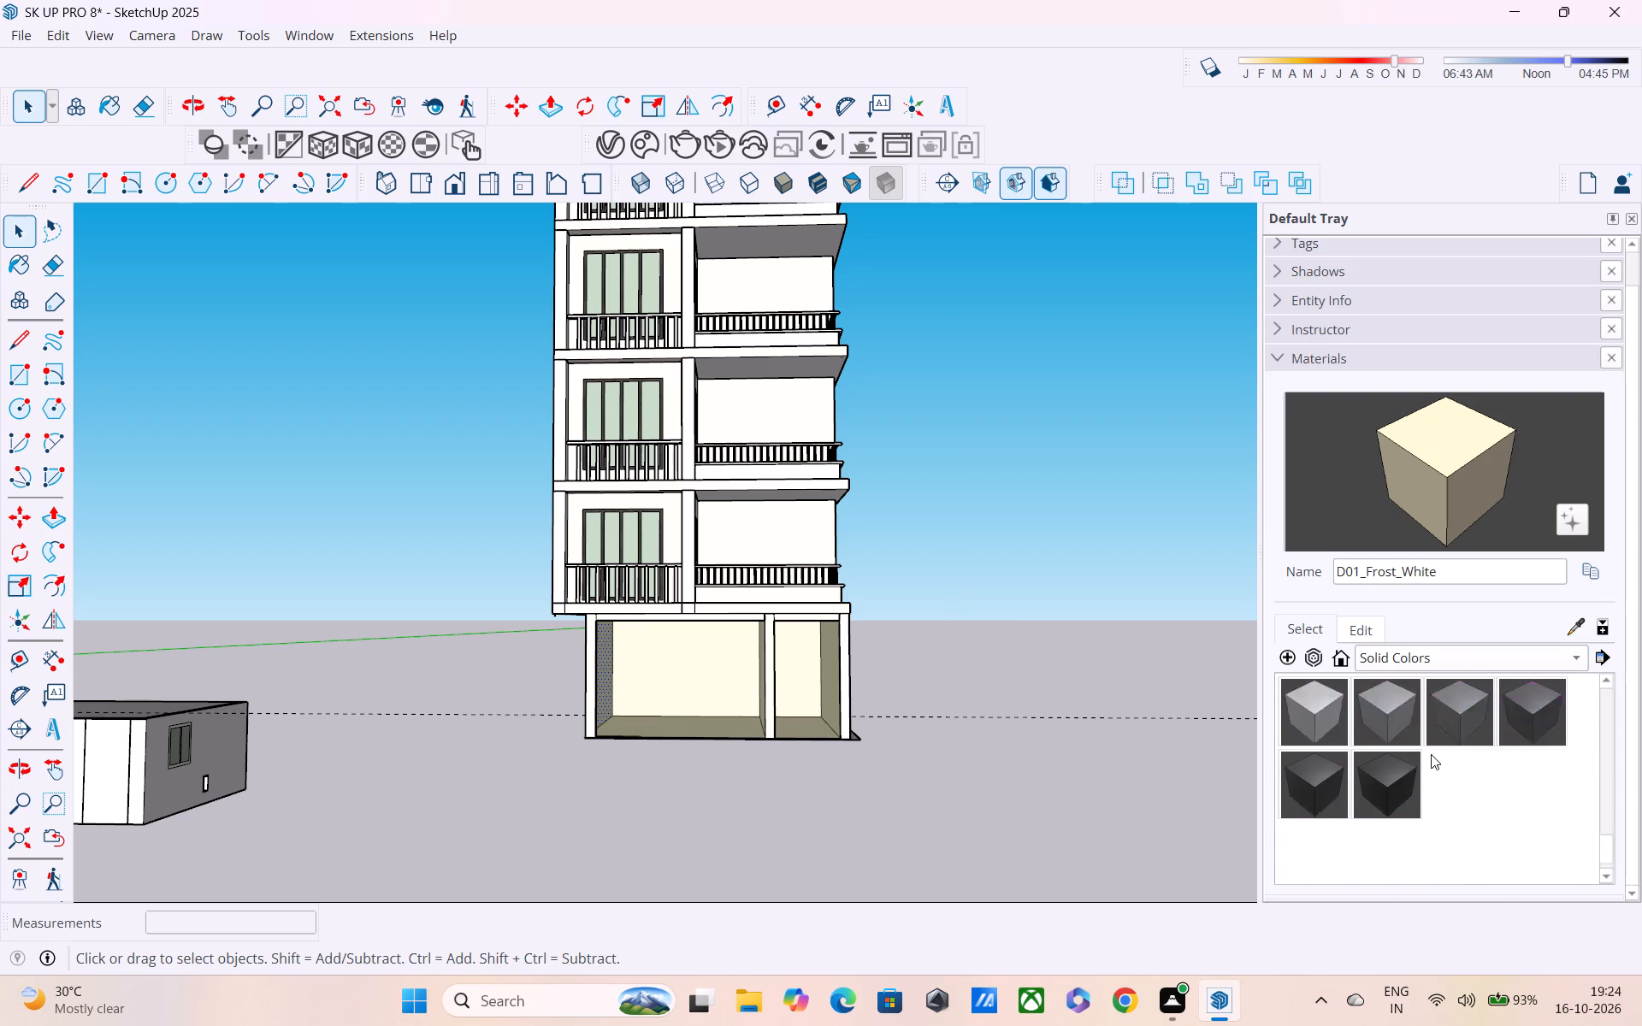
scroll(1379, 705, "up", 4)
left_click(1383, 664)
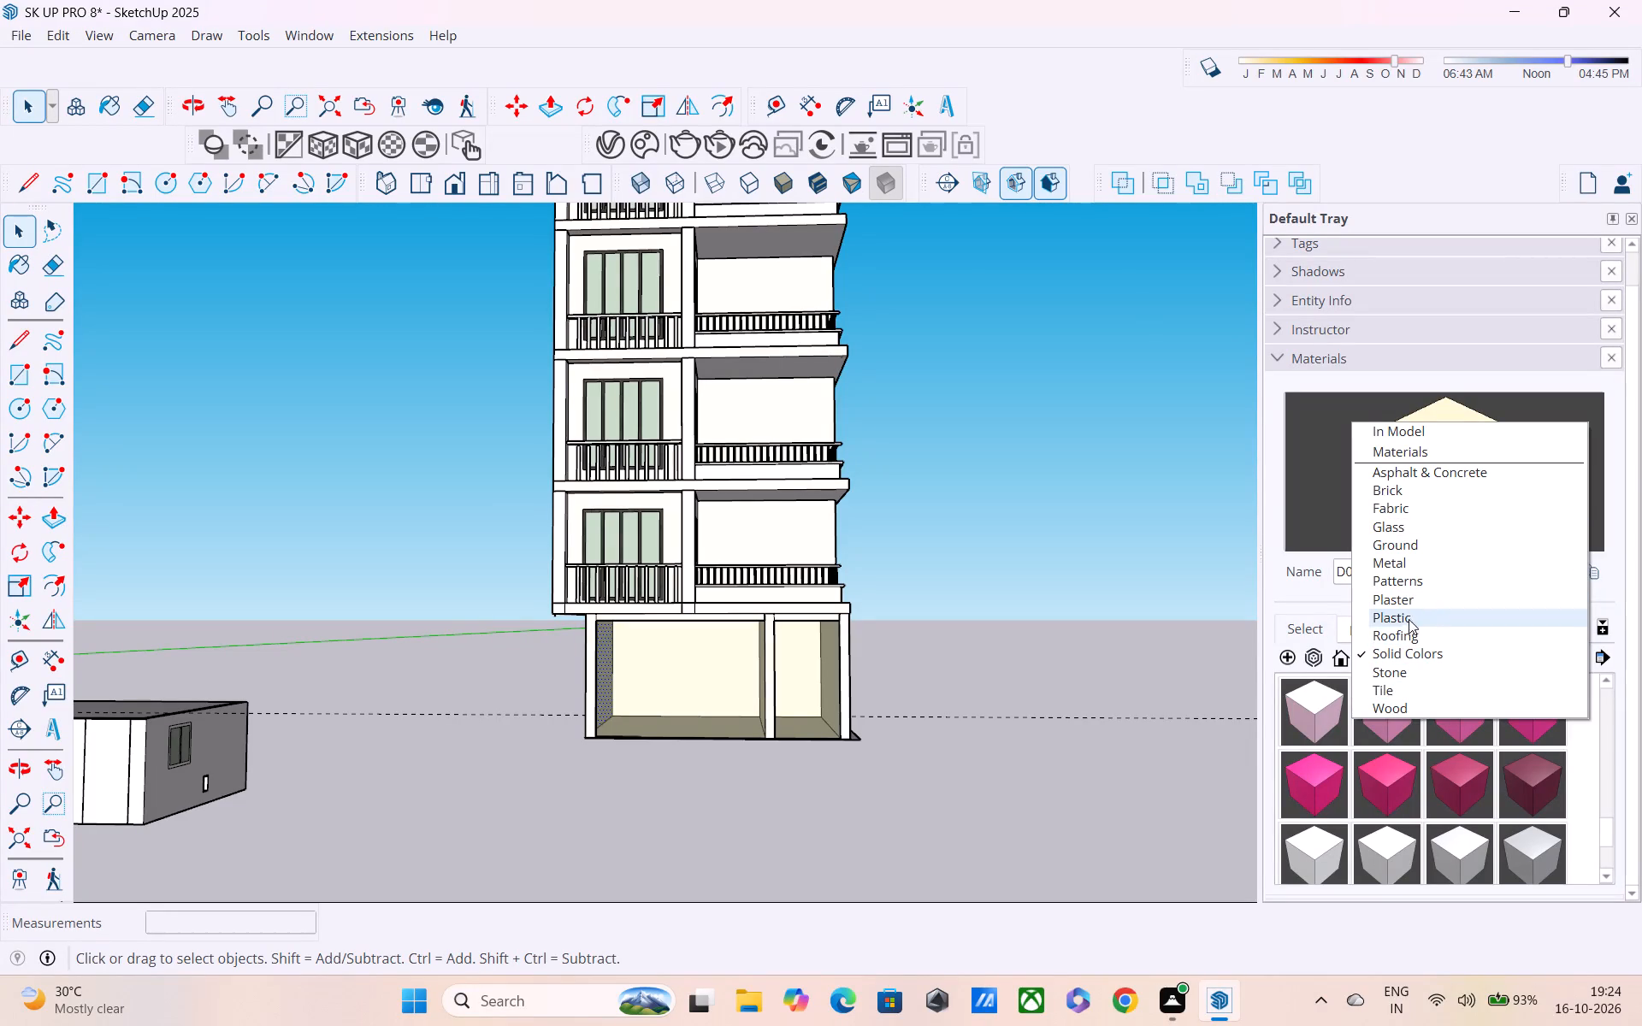
left_click(1397, 511)
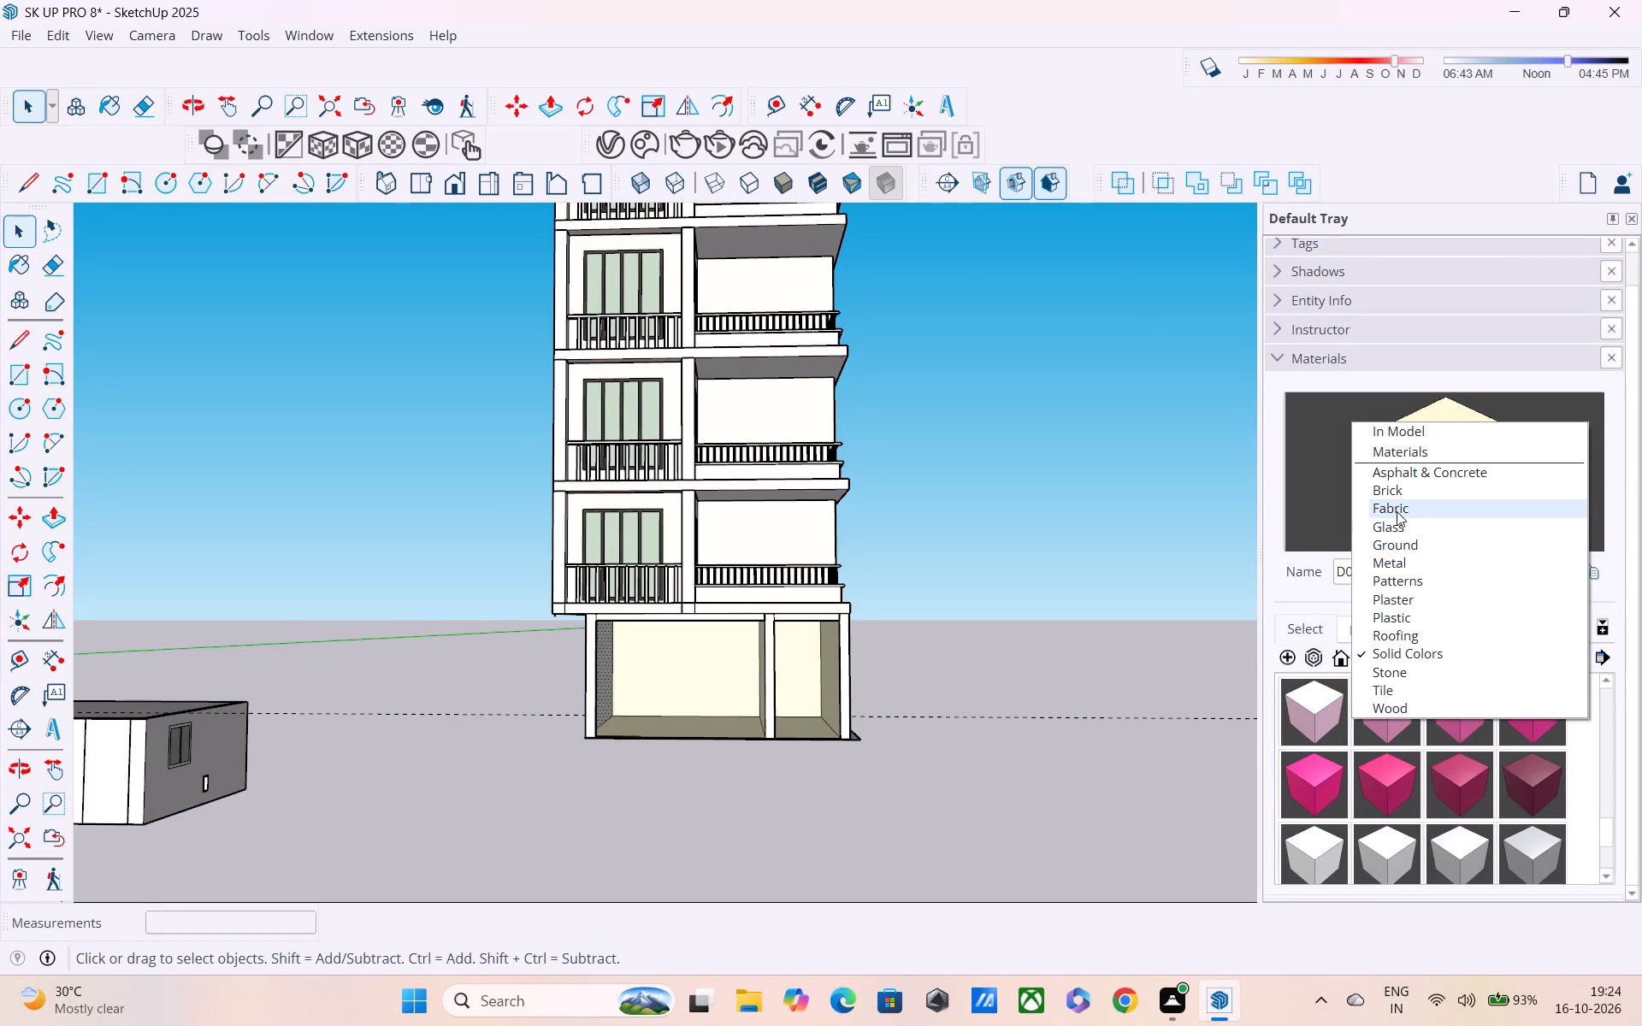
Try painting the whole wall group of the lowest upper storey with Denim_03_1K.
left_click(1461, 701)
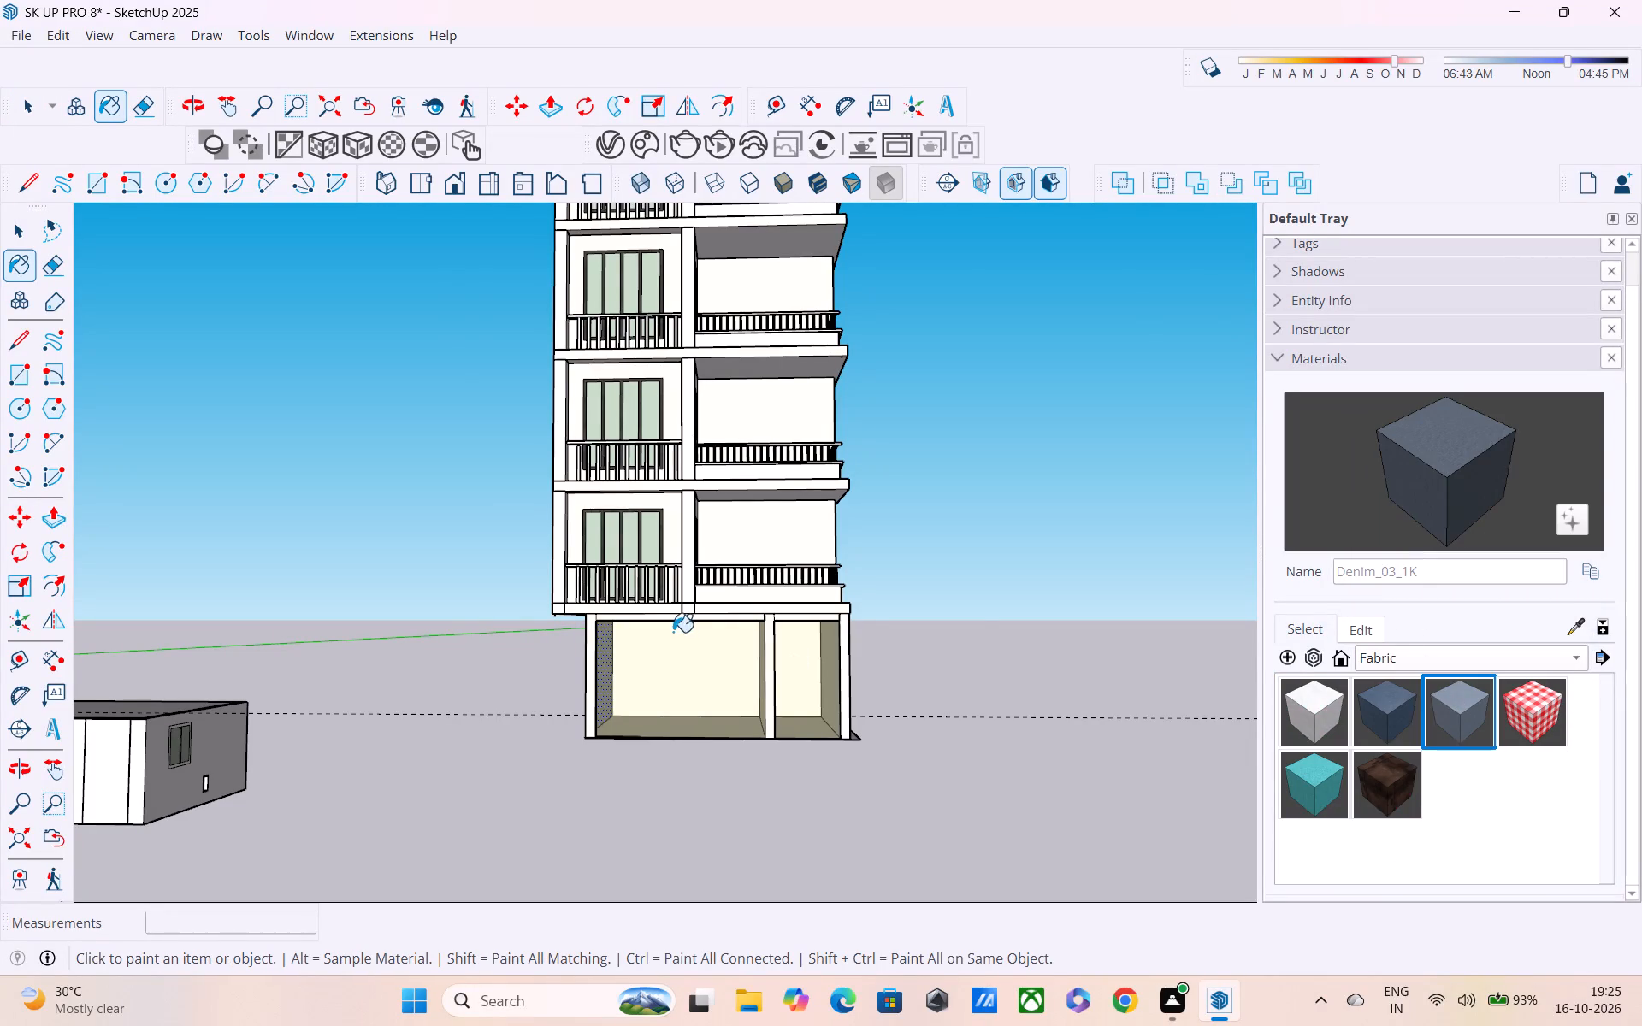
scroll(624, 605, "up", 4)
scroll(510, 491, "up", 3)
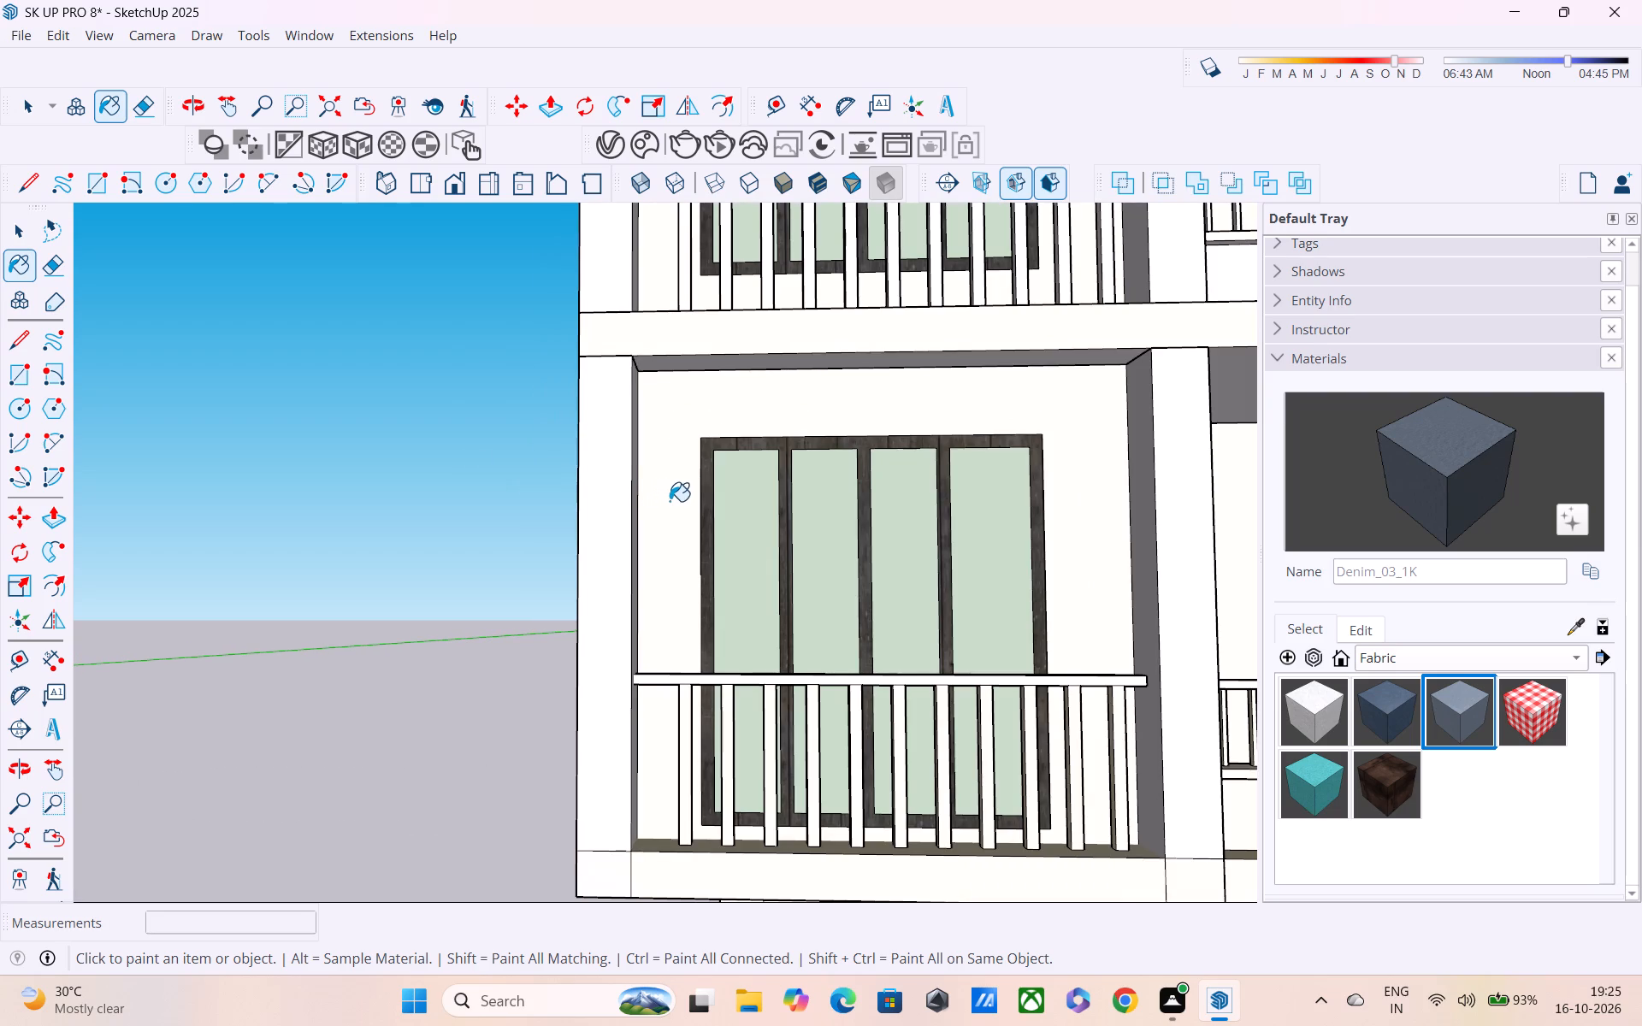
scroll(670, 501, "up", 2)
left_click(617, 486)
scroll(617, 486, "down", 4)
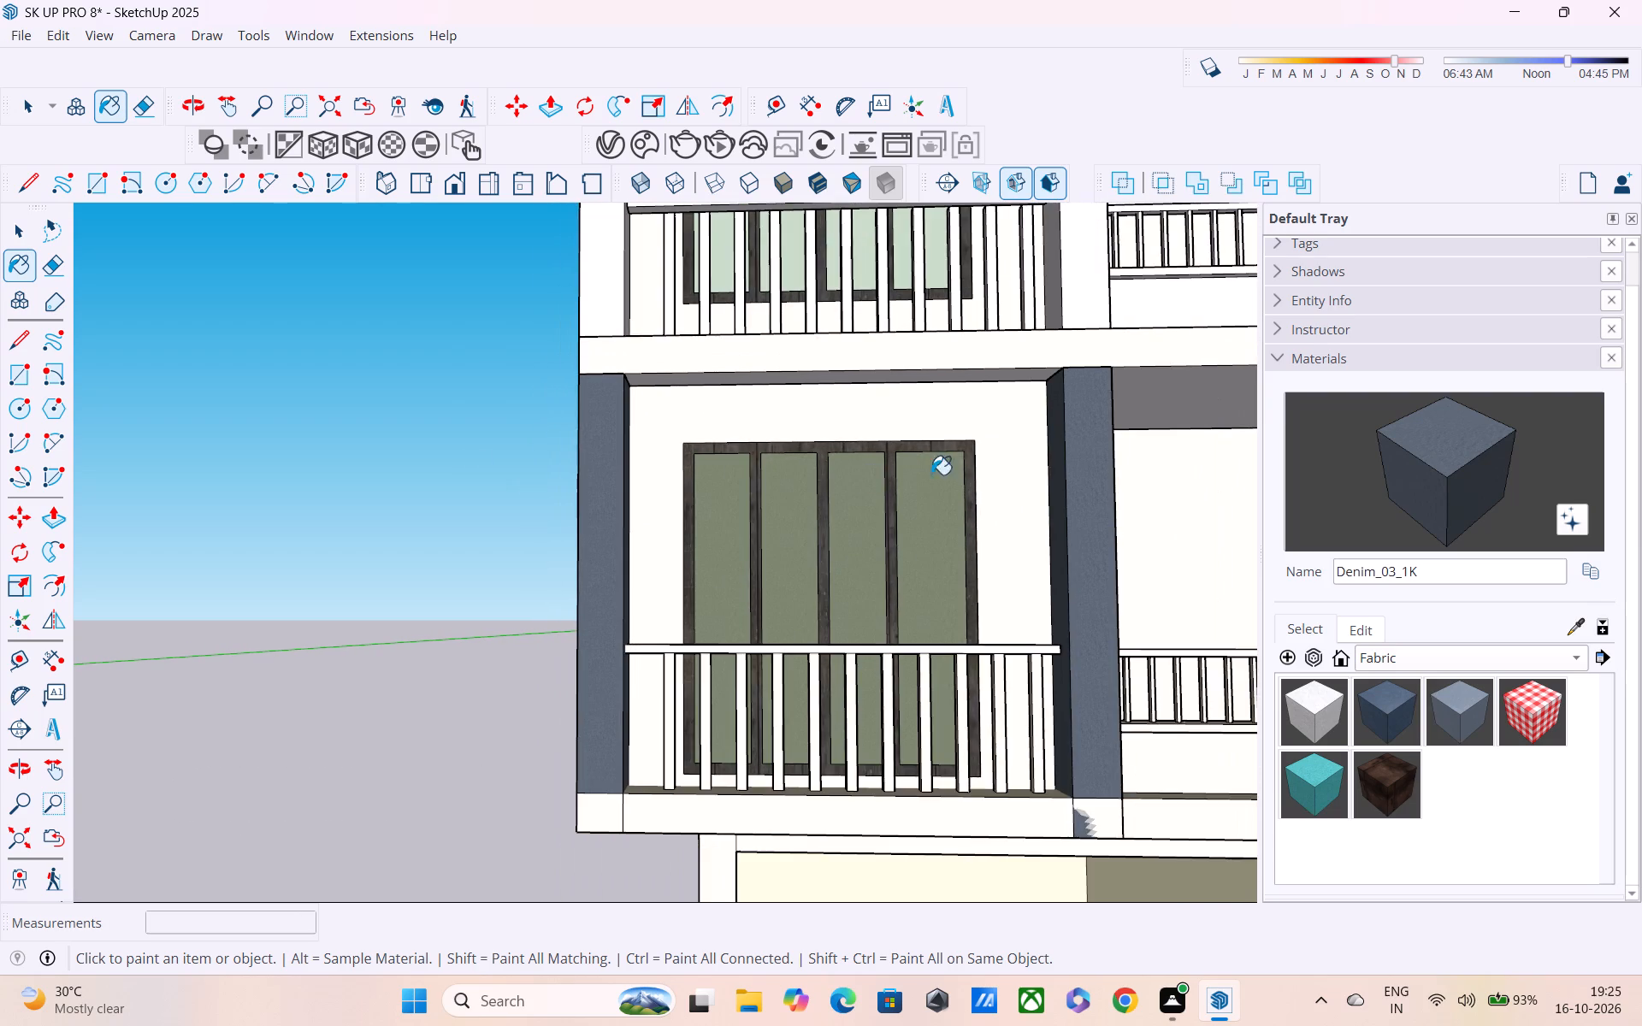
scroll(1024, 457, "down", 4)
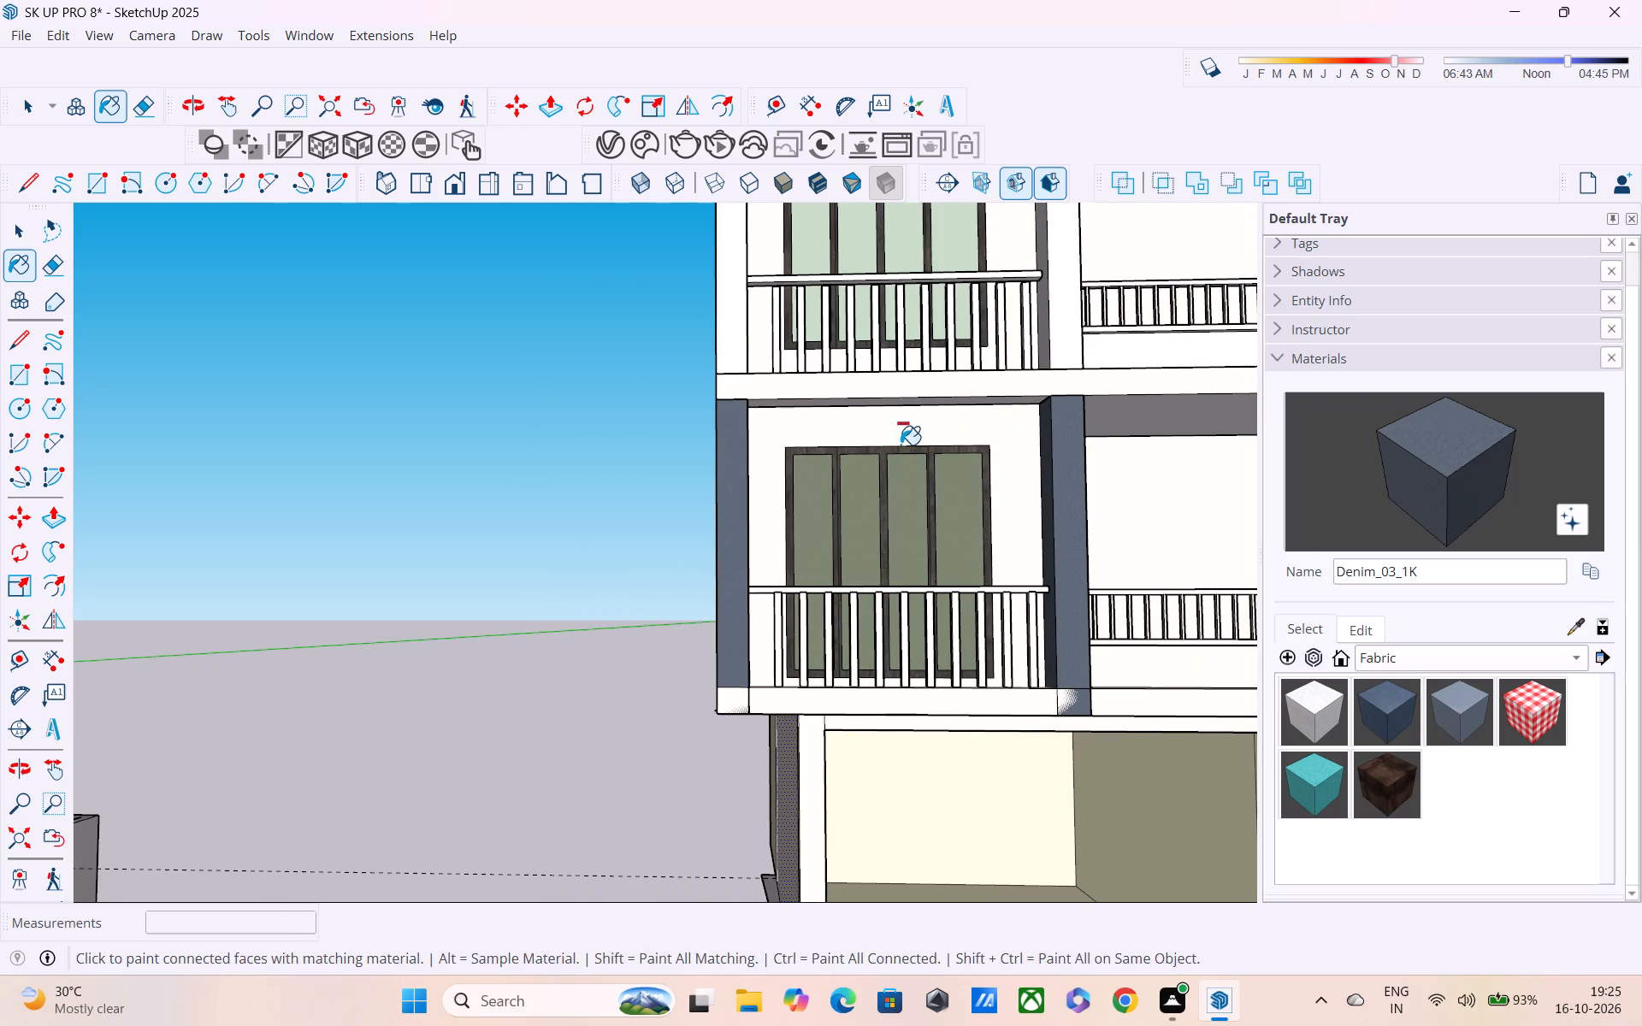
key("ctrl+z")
Inside the lowest upper storey's wall group, paint the front corner pillar with Carpet_04_1K and repaint it with Denim_03_1K.
key("space")
double_click(728, 555)
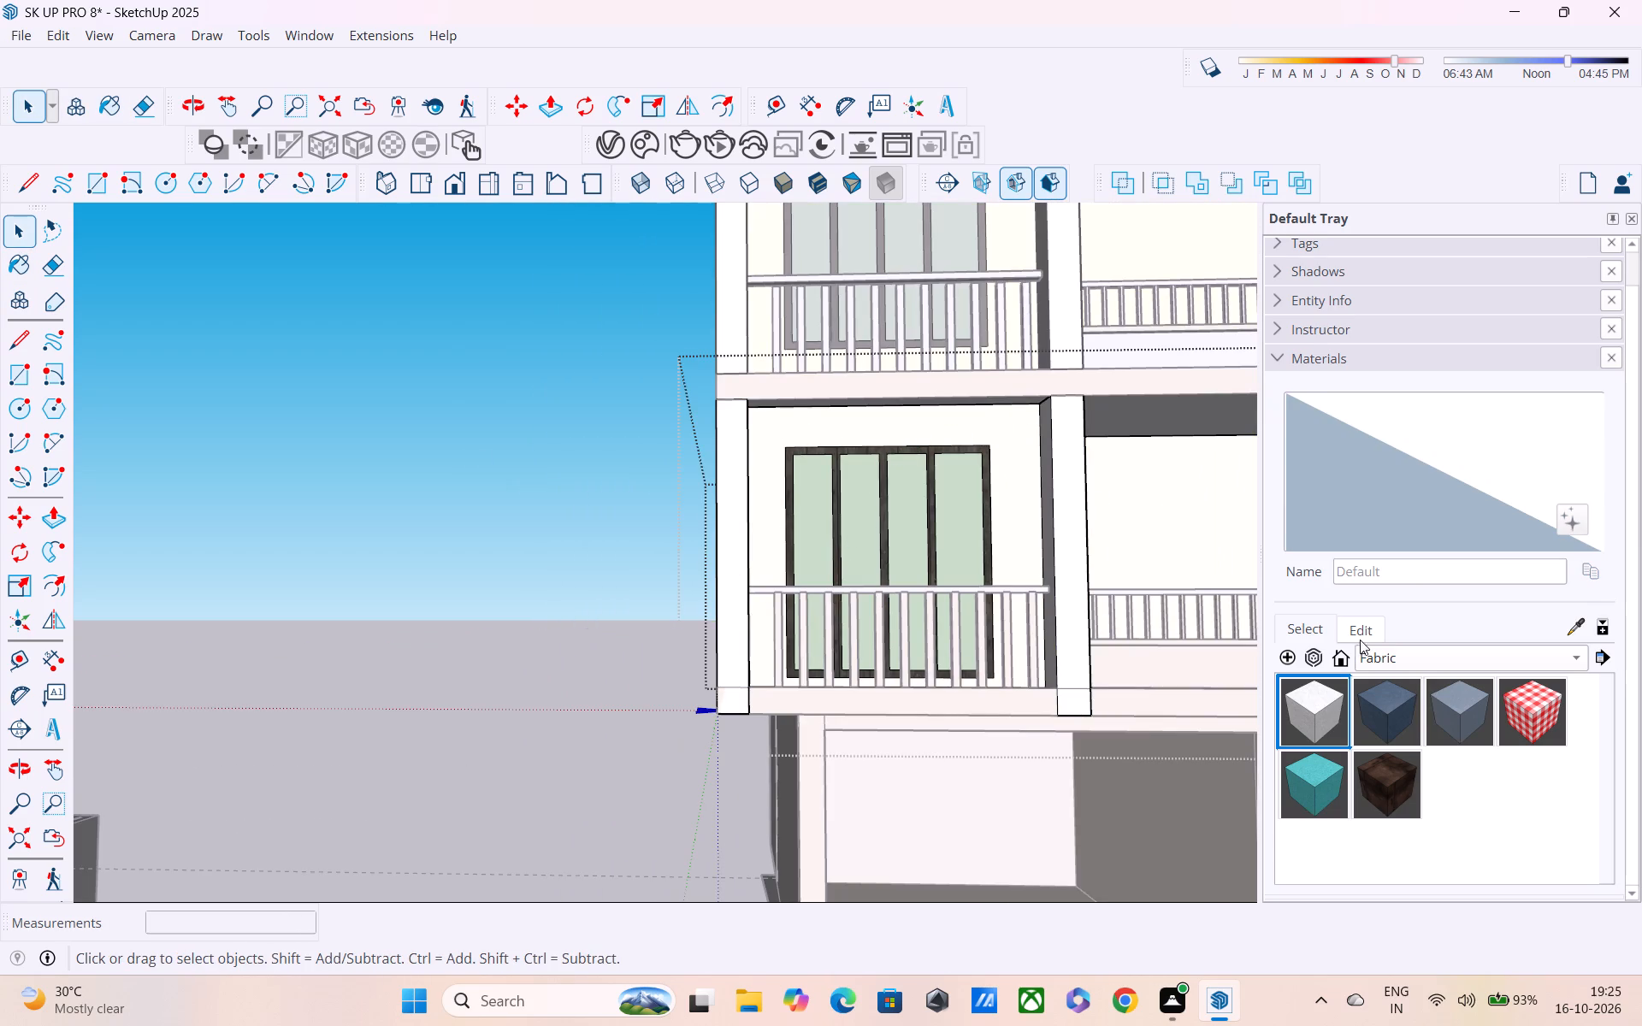
left_click(1398, 702)
left_click(725, 530)
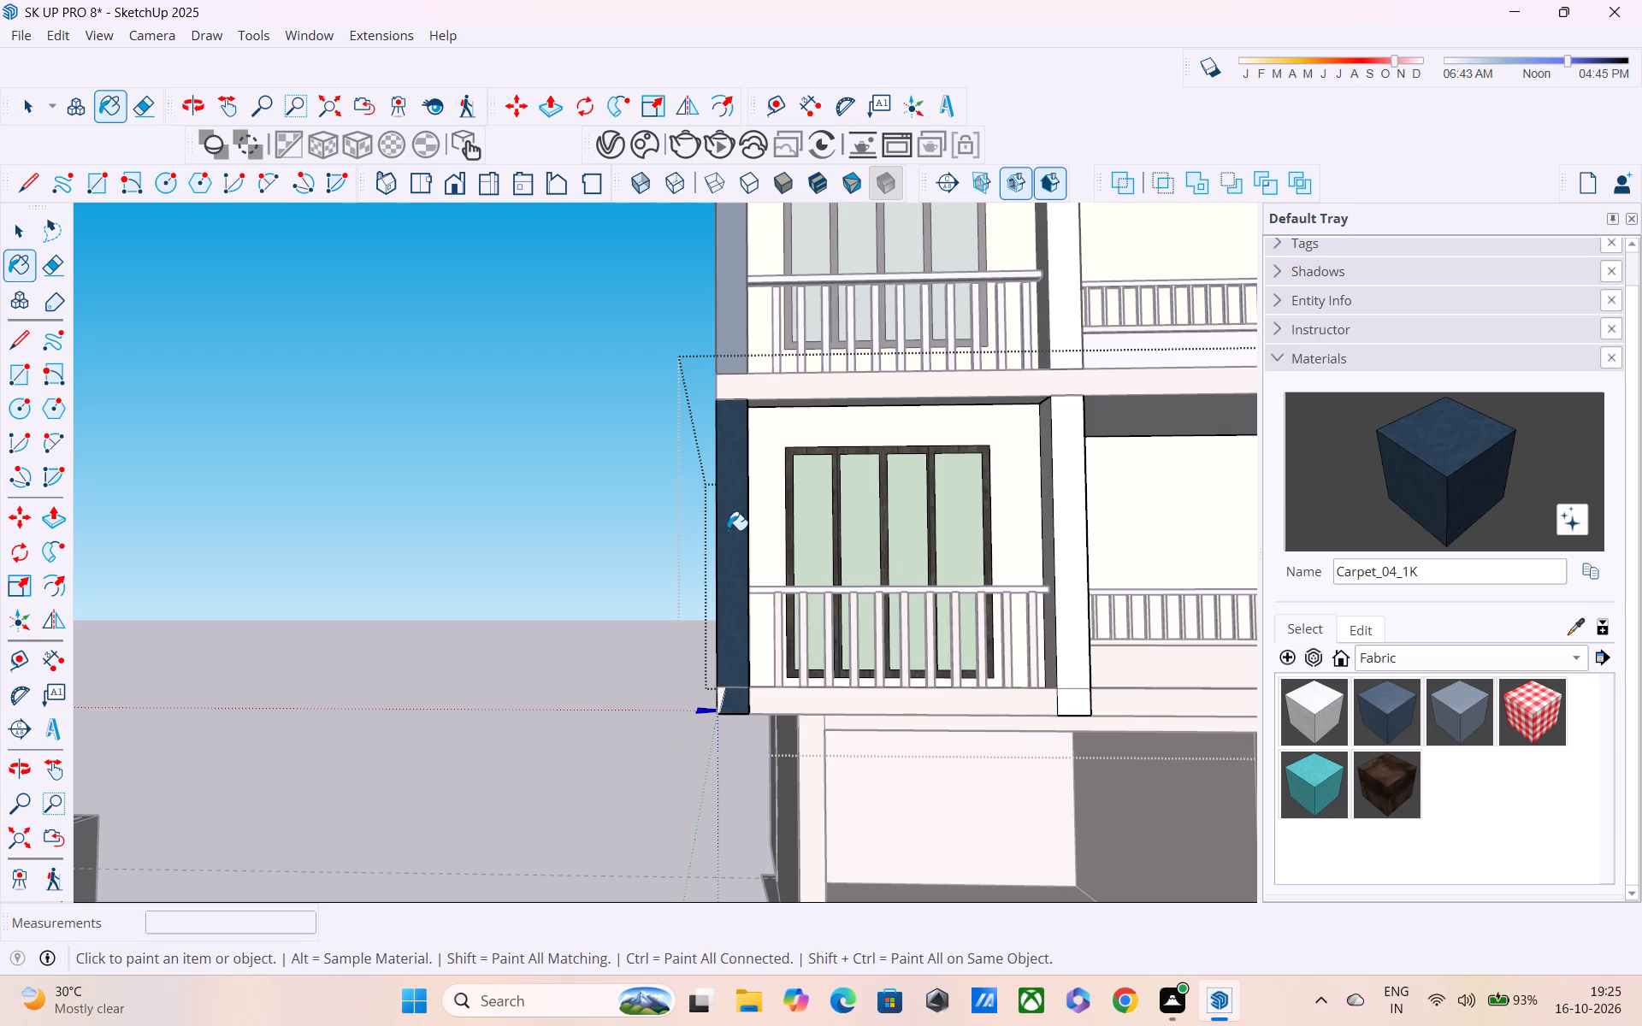
left_click(1462, 727)
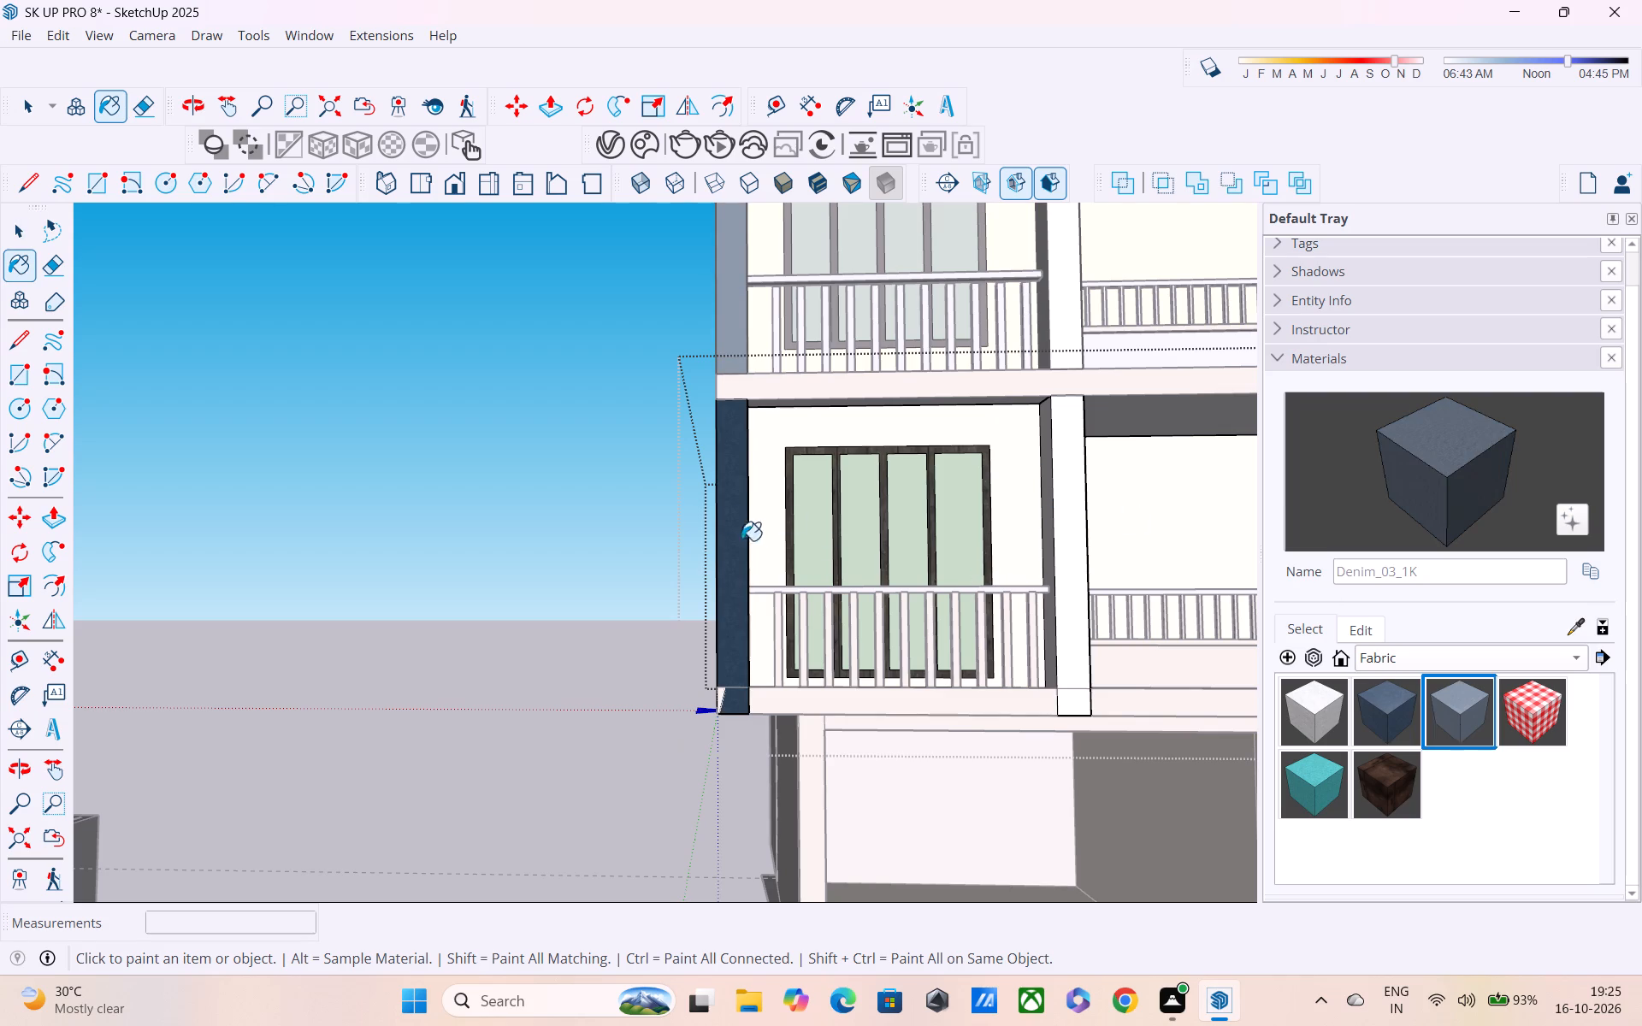
left_click(723, 527)
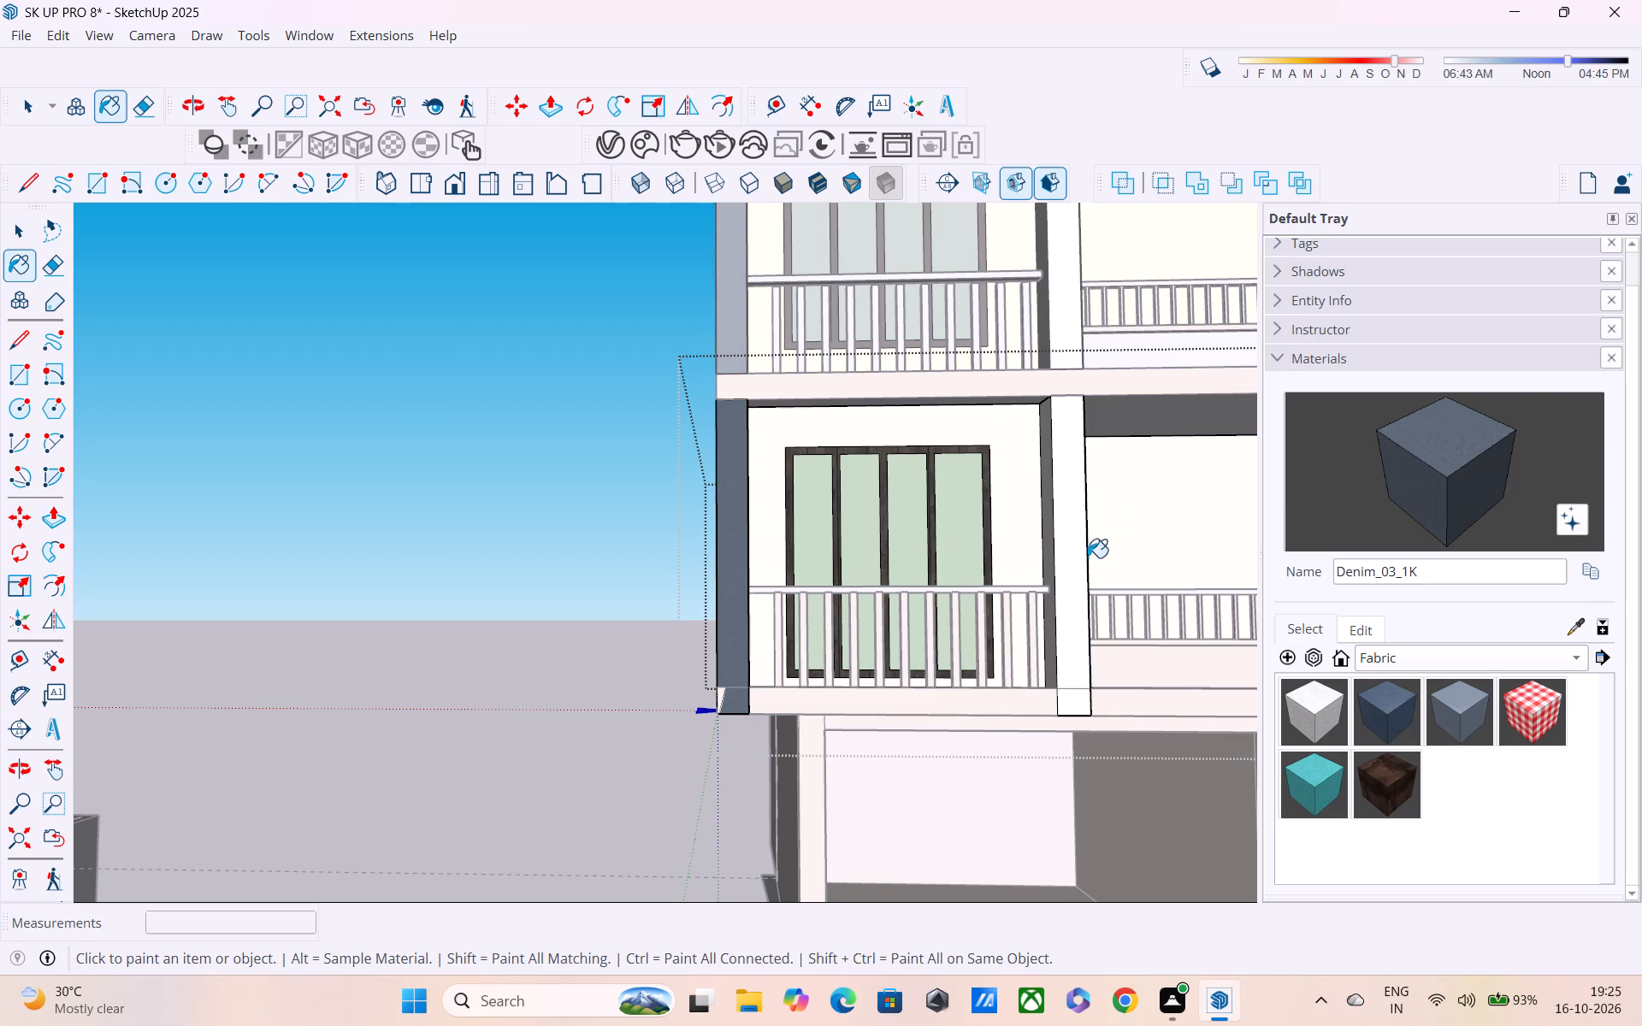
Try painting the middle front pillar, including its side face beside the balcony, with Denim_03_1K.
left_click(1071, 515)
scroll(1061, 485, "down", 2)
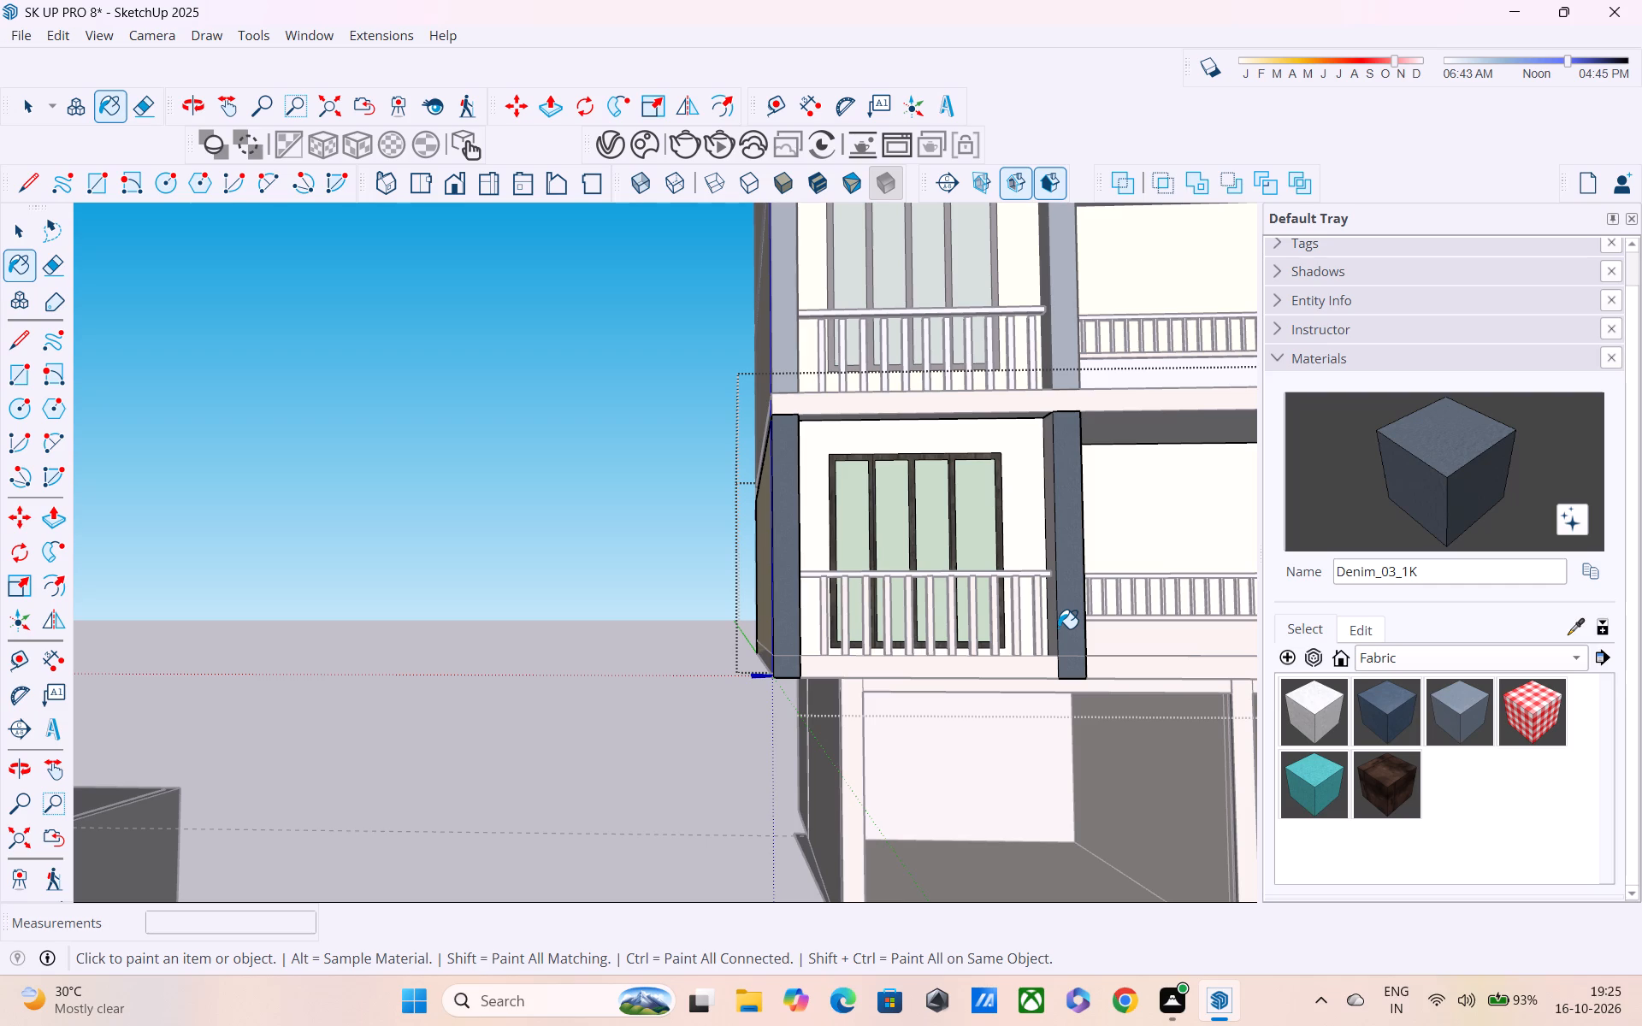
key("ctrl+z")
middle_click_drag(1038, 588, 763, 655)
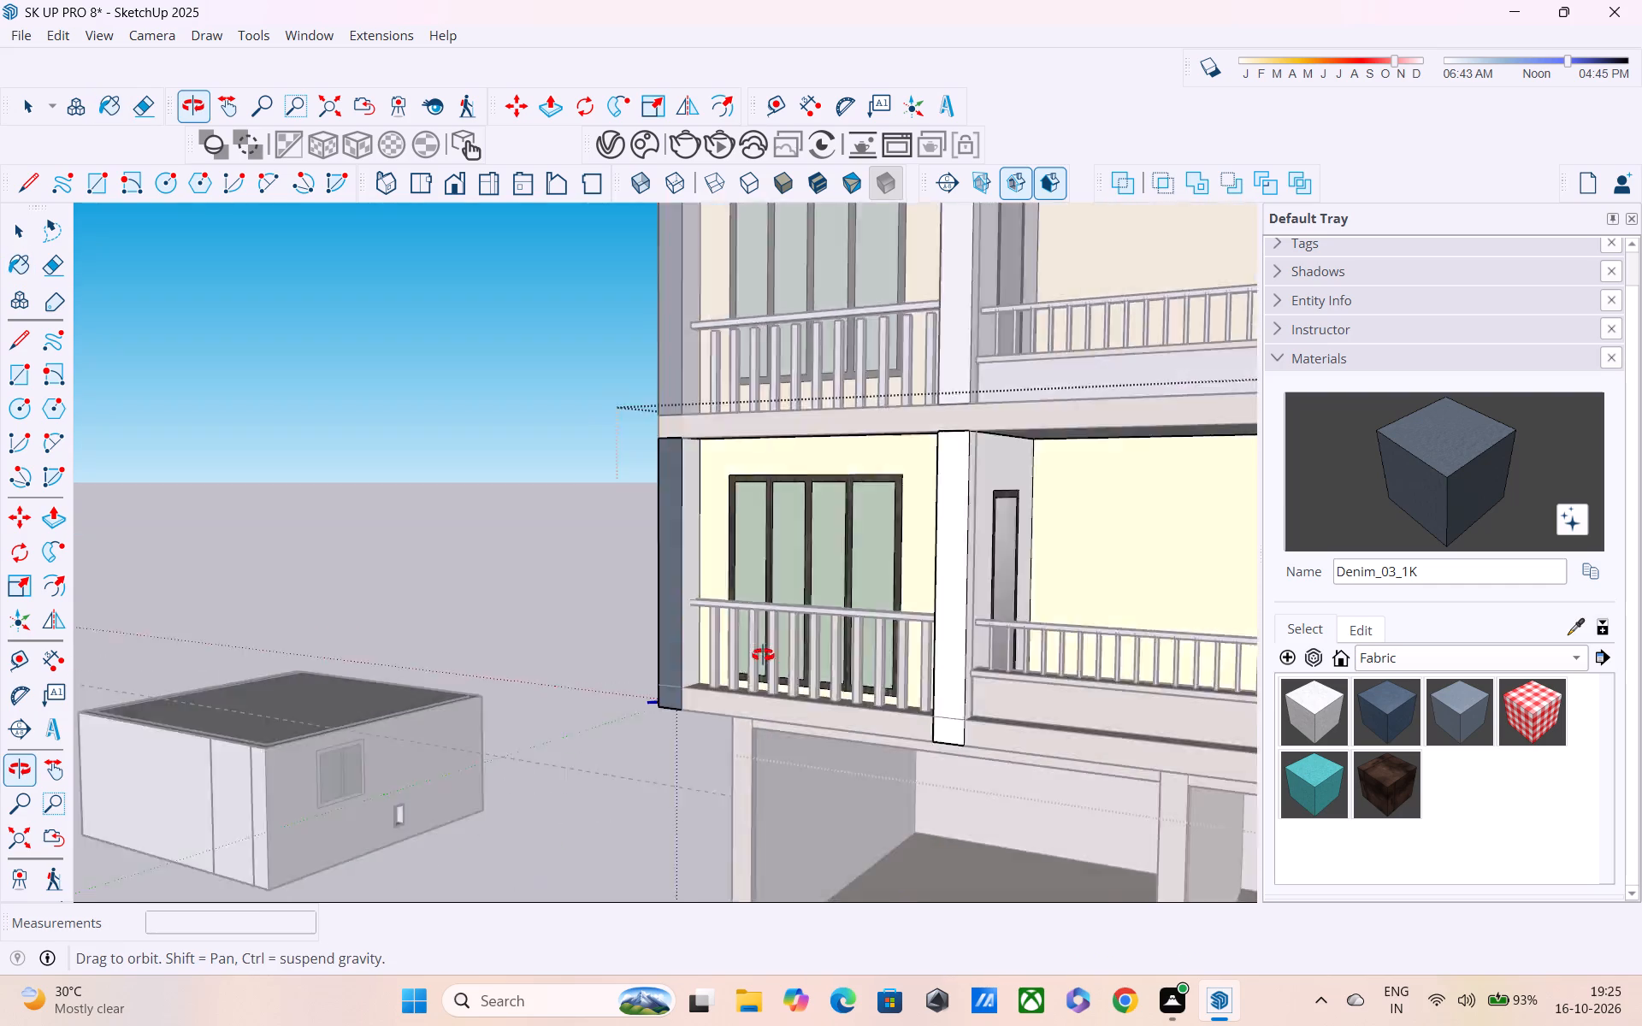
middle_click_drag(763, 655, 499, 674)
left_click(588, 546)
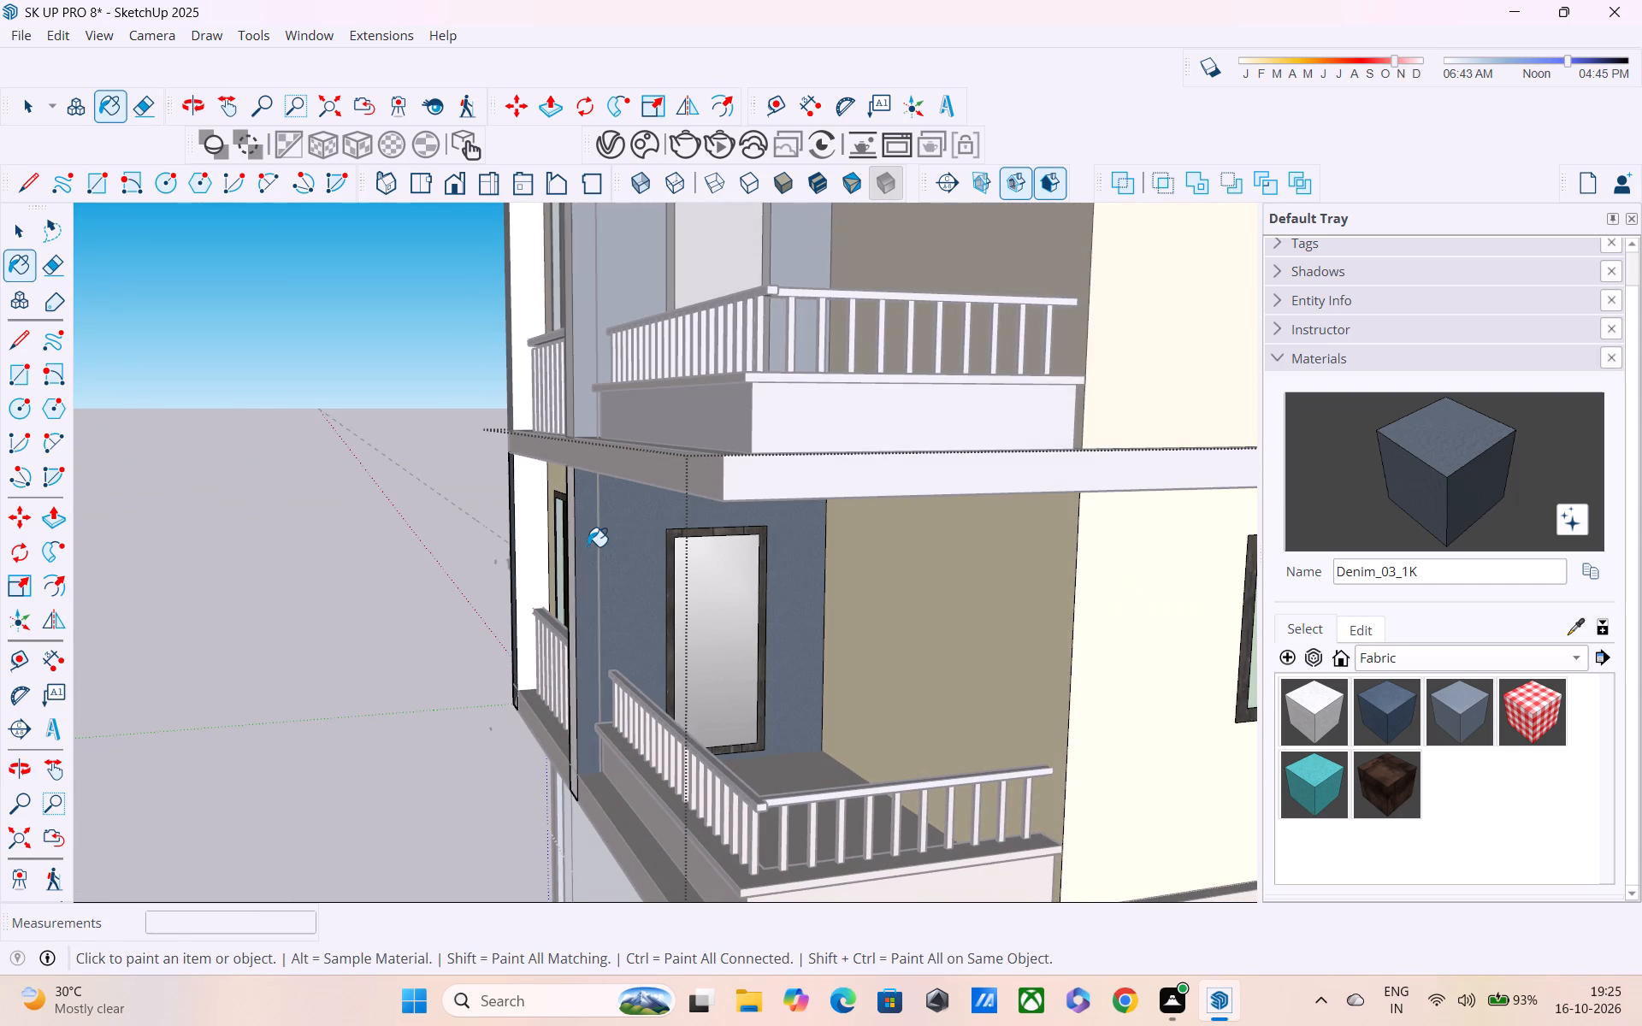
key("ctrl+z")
Leave the storey's wall group.
scroll(592, 574, "down", 3)
middle_click_drag(607, 590, 697, 659)
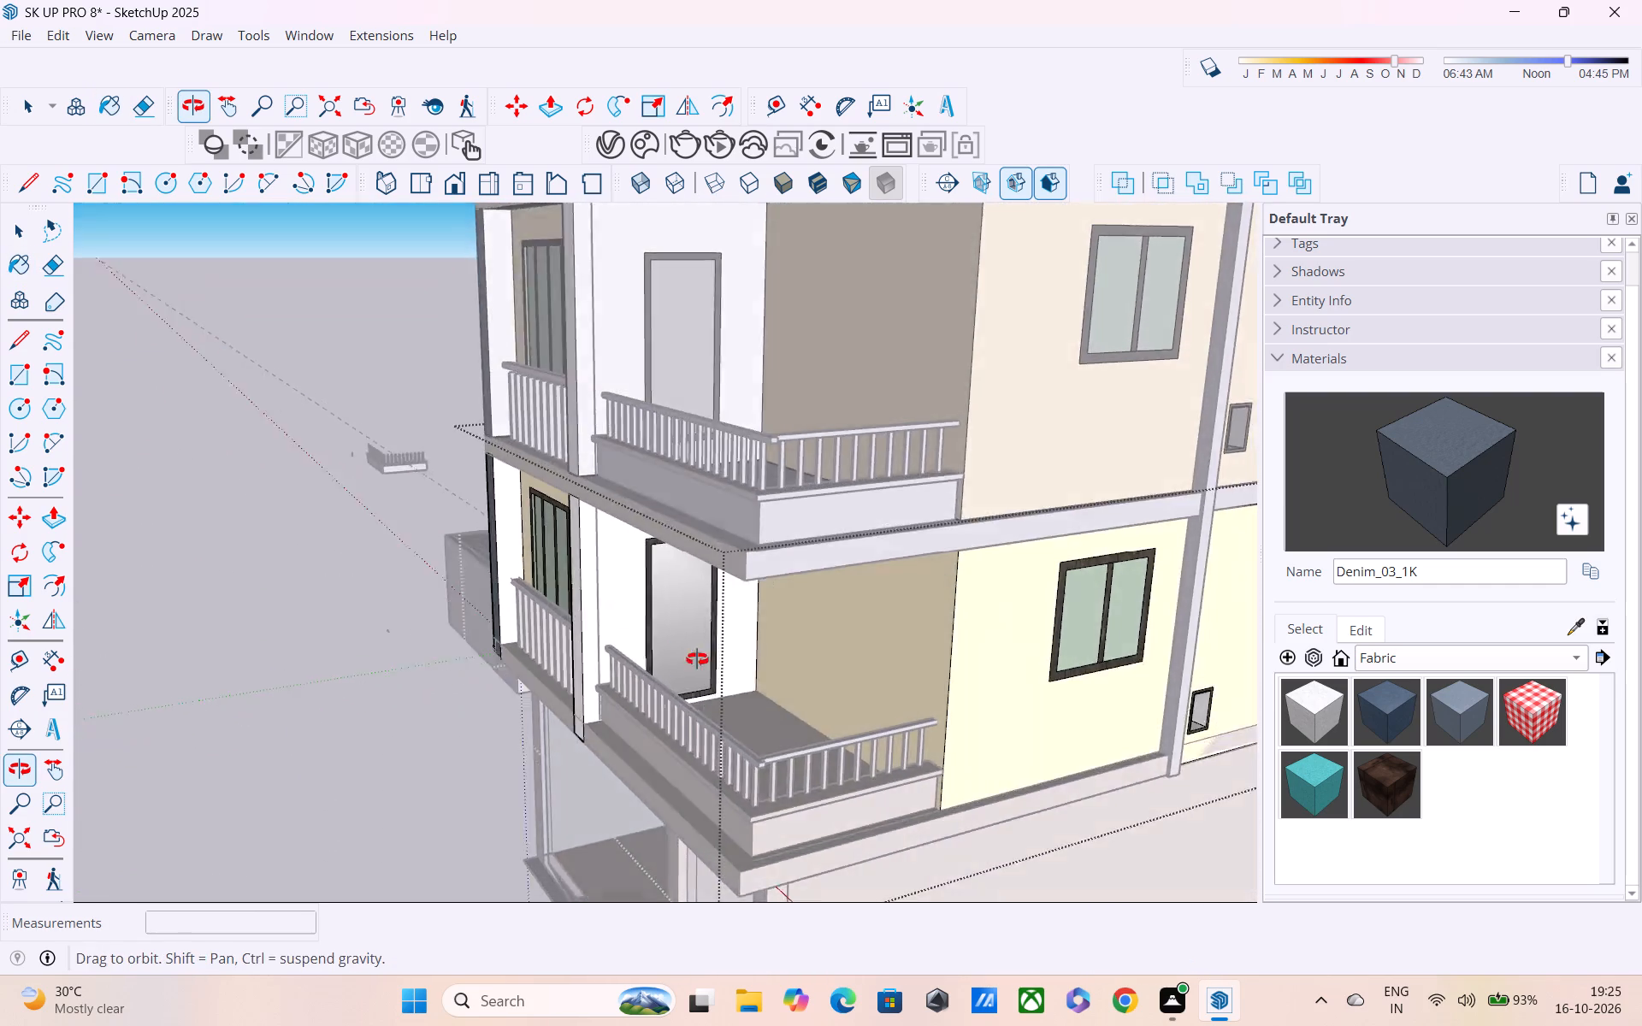
middle_click_drag(697, 659, 757, 675)
scroll(534, 600, "down", 2)
key("space")
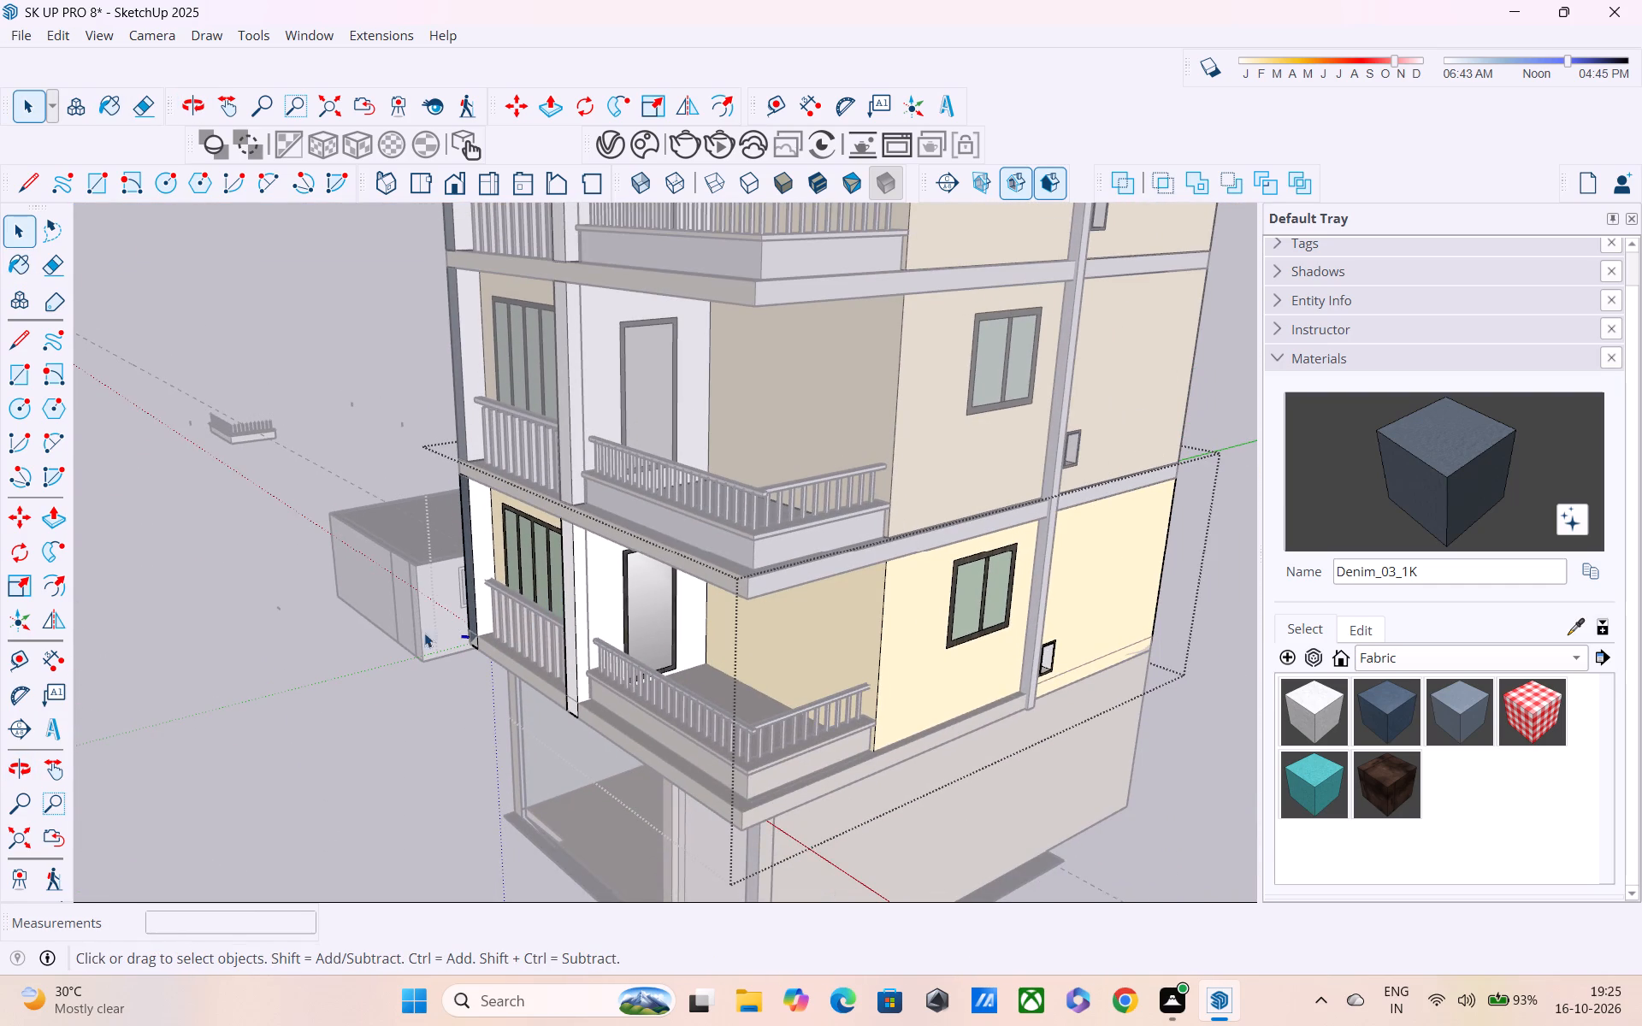
left_click(423, 634)
scroll(584, 598, "up", 1)
middle_click_drag(576, 581, 534, 472)
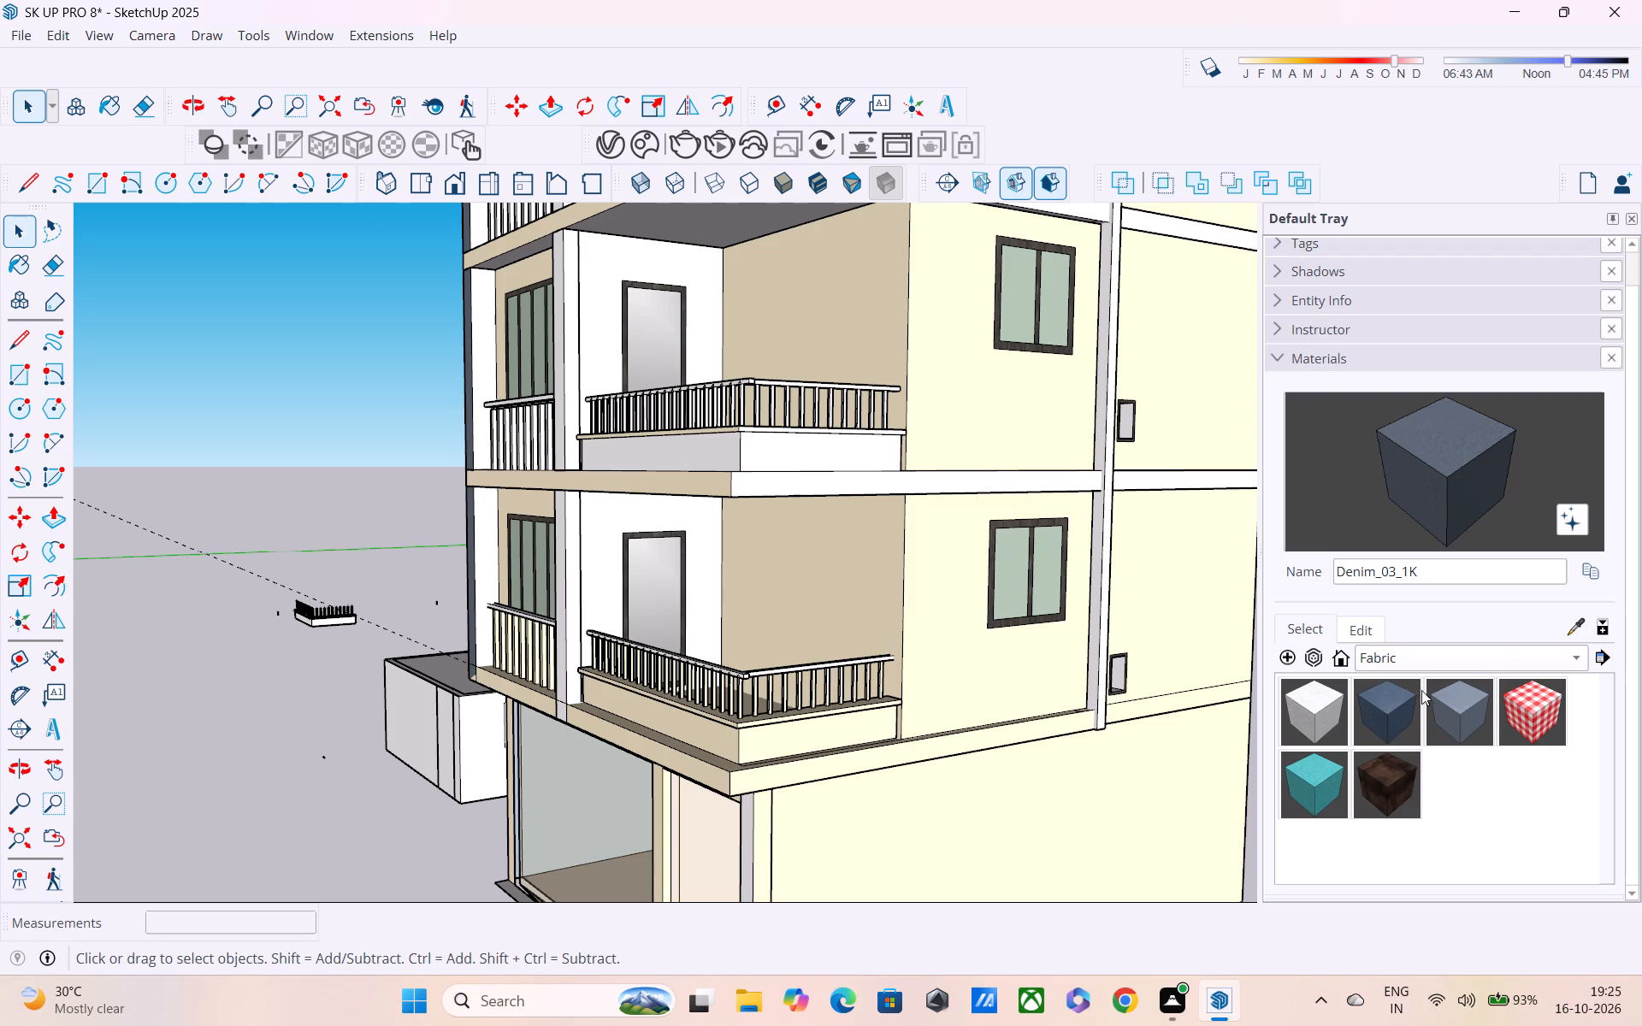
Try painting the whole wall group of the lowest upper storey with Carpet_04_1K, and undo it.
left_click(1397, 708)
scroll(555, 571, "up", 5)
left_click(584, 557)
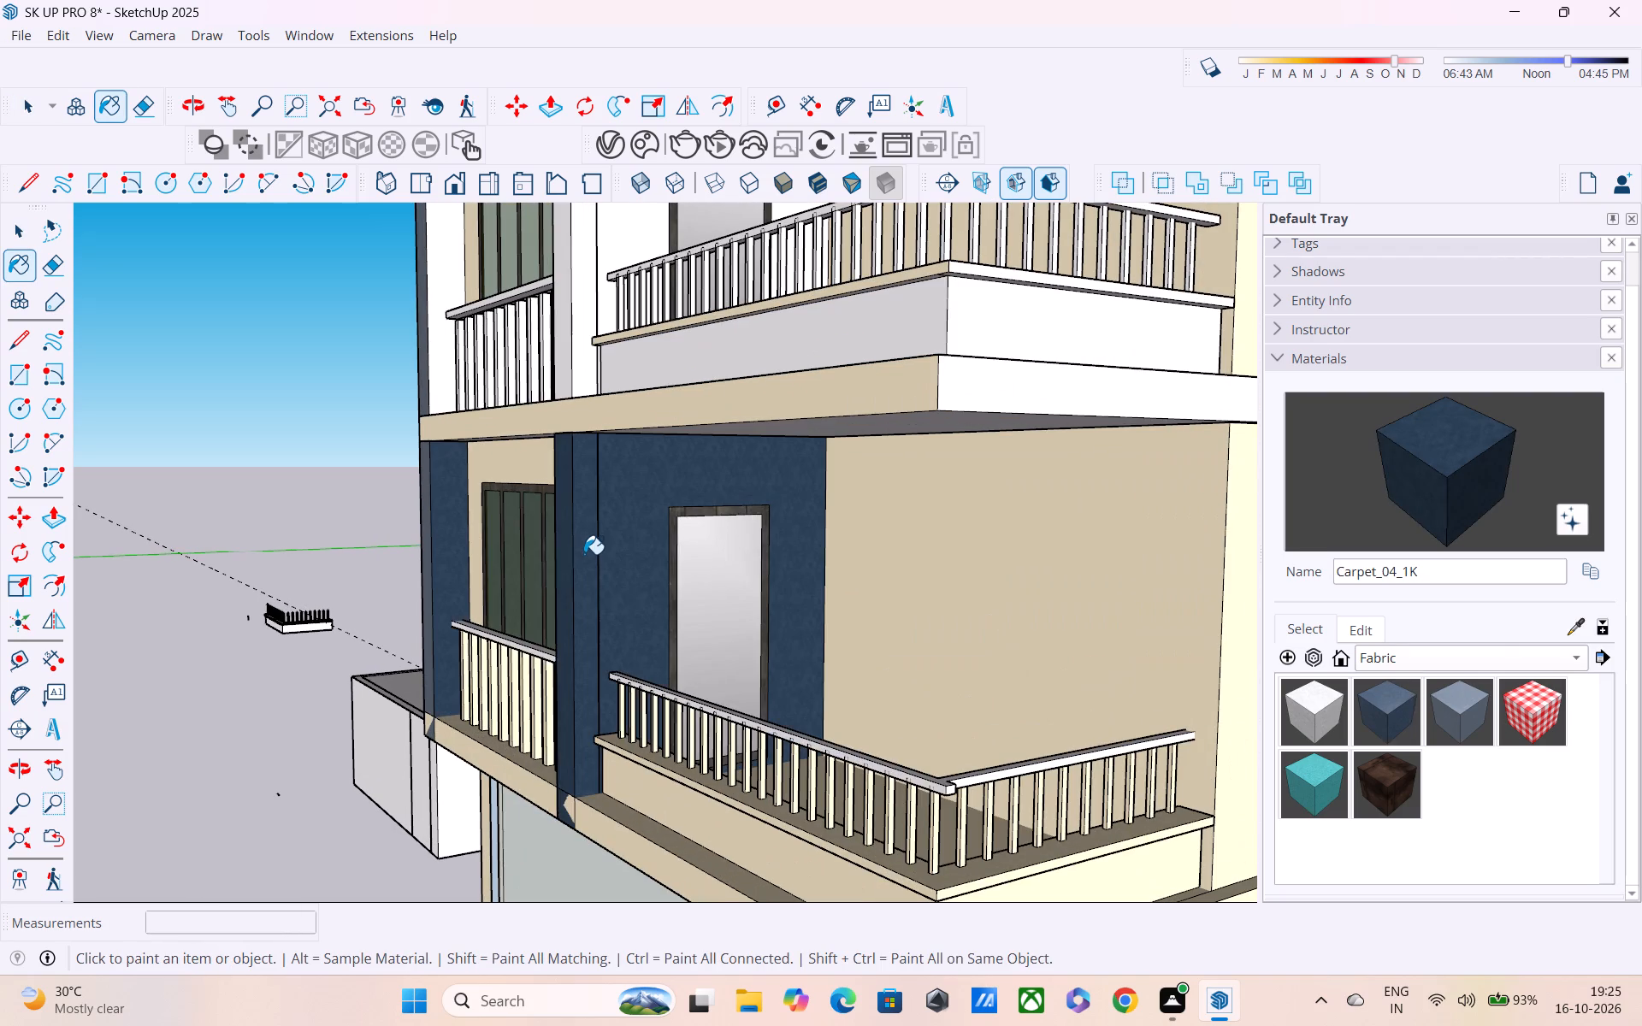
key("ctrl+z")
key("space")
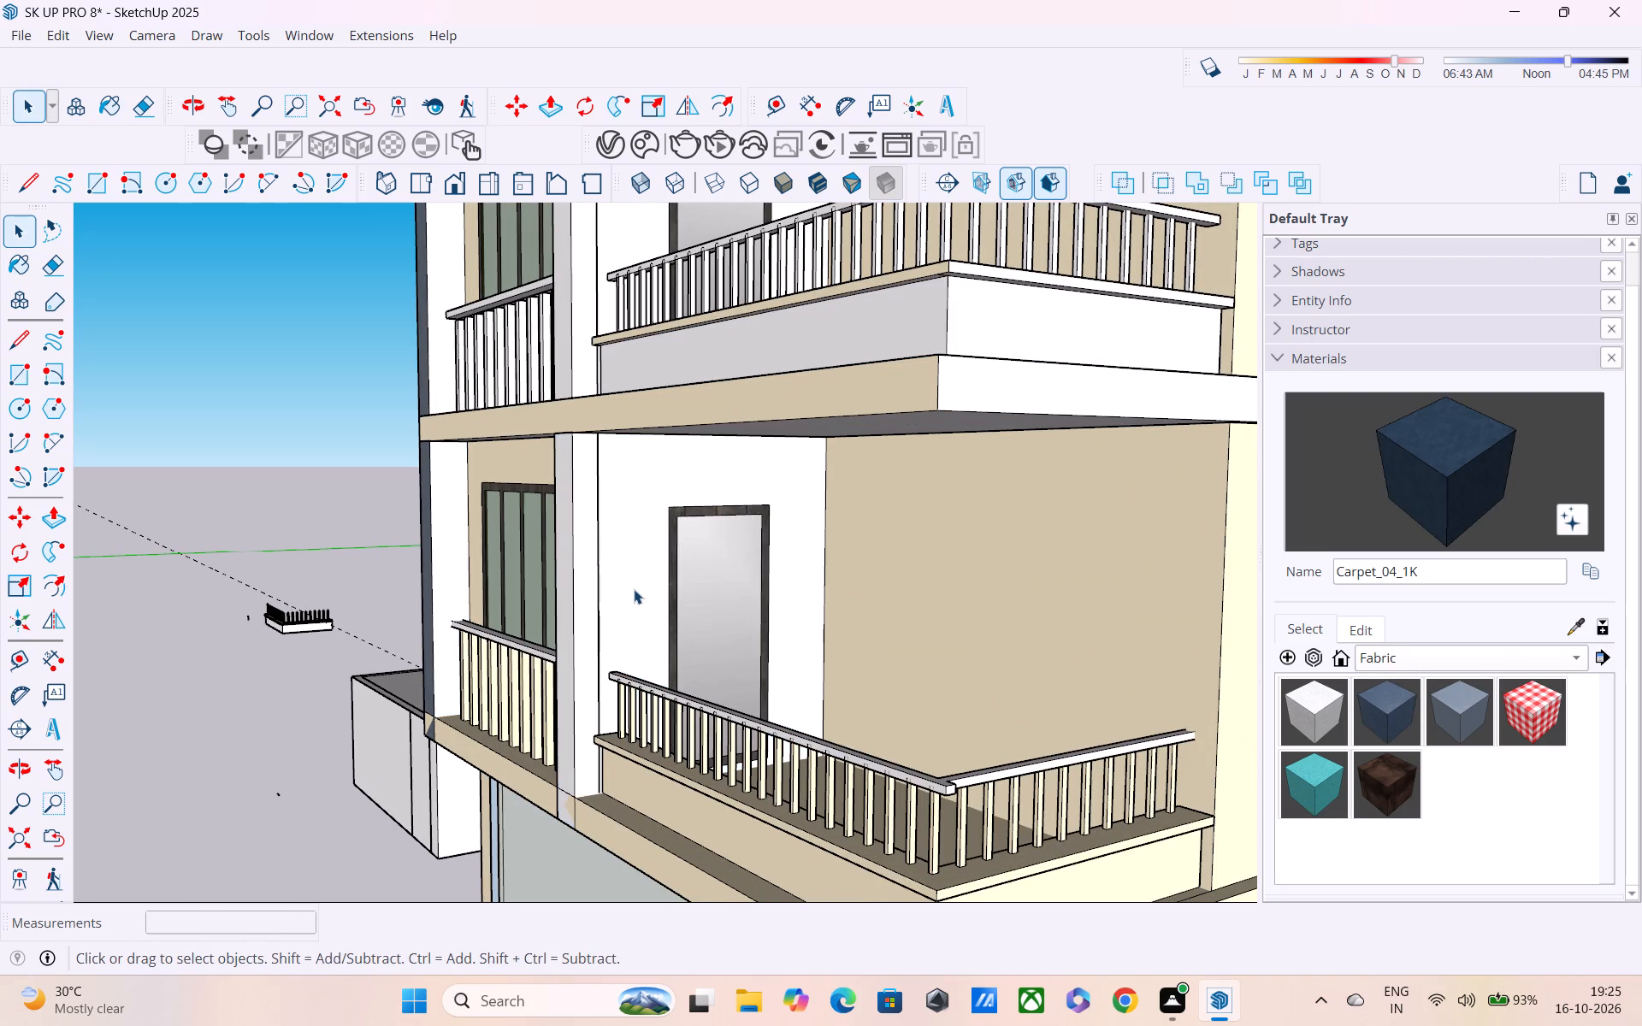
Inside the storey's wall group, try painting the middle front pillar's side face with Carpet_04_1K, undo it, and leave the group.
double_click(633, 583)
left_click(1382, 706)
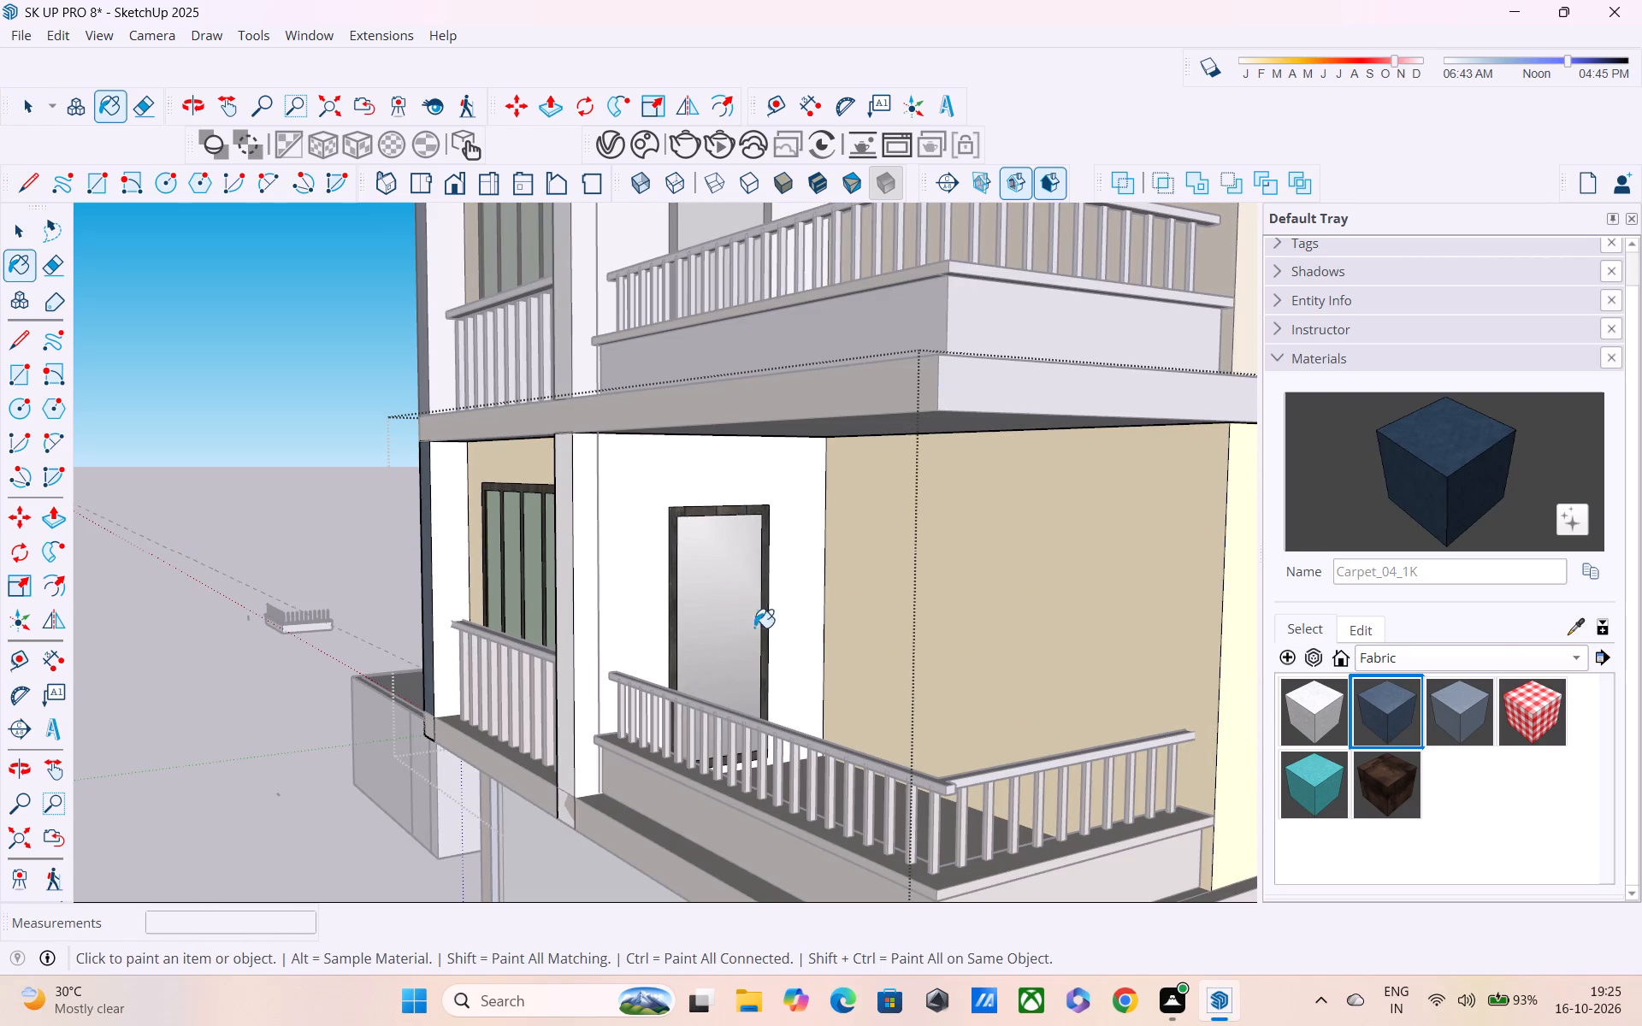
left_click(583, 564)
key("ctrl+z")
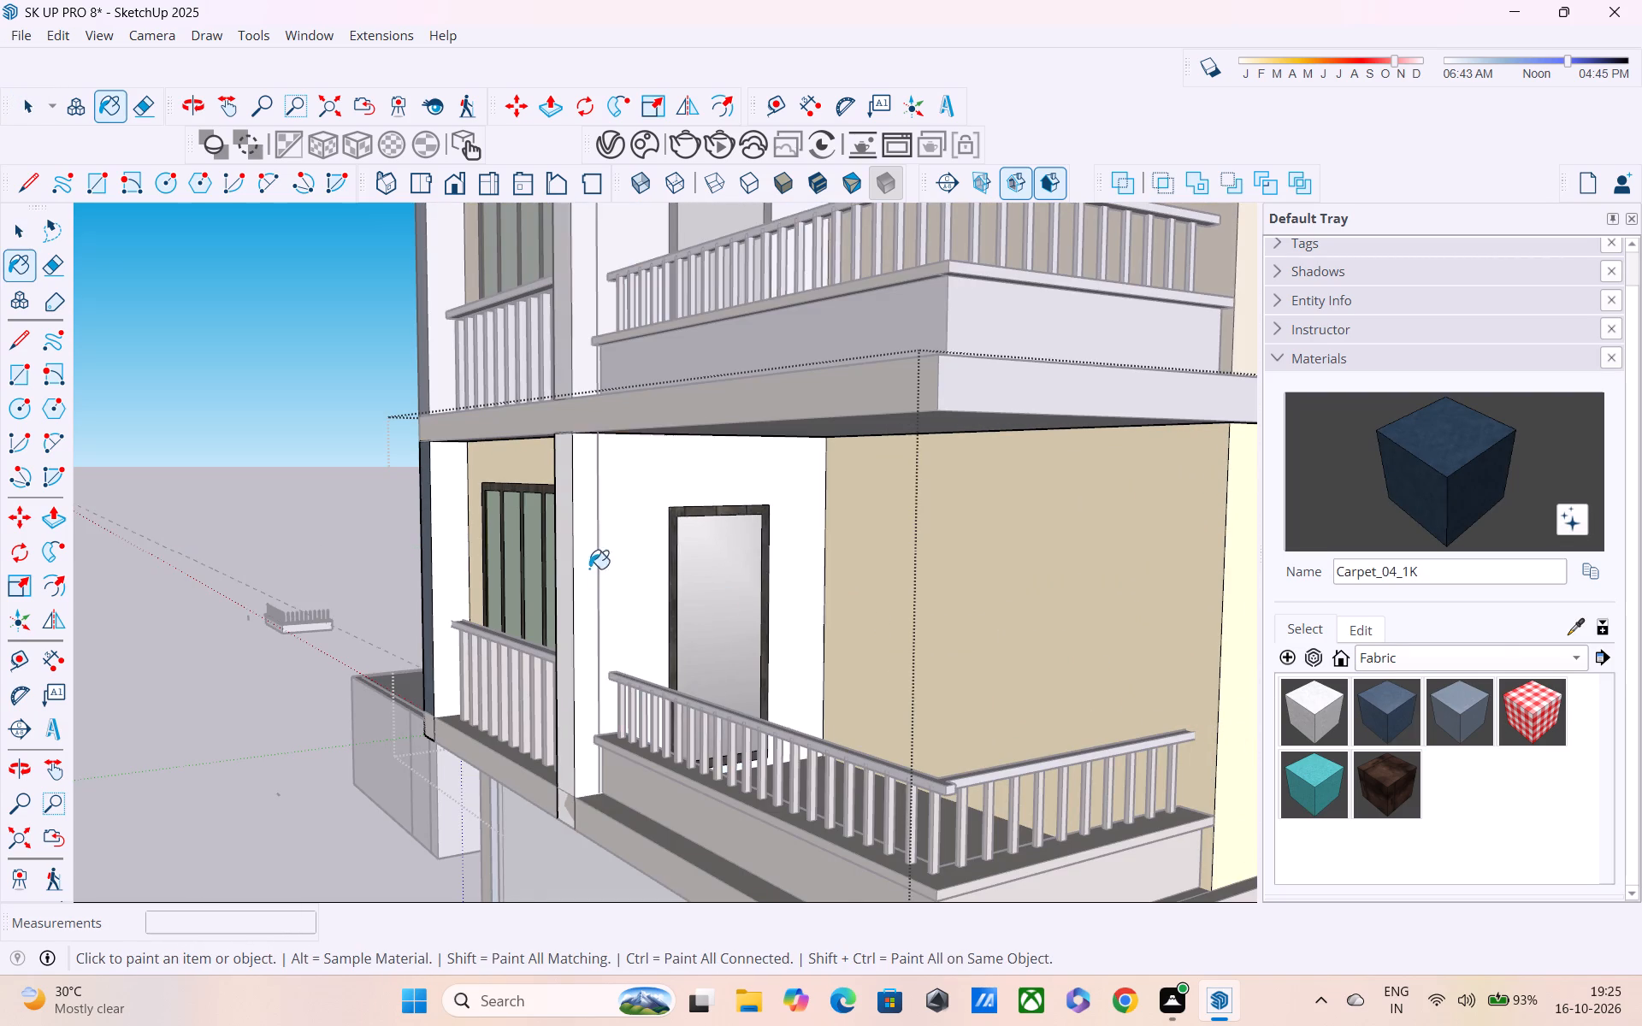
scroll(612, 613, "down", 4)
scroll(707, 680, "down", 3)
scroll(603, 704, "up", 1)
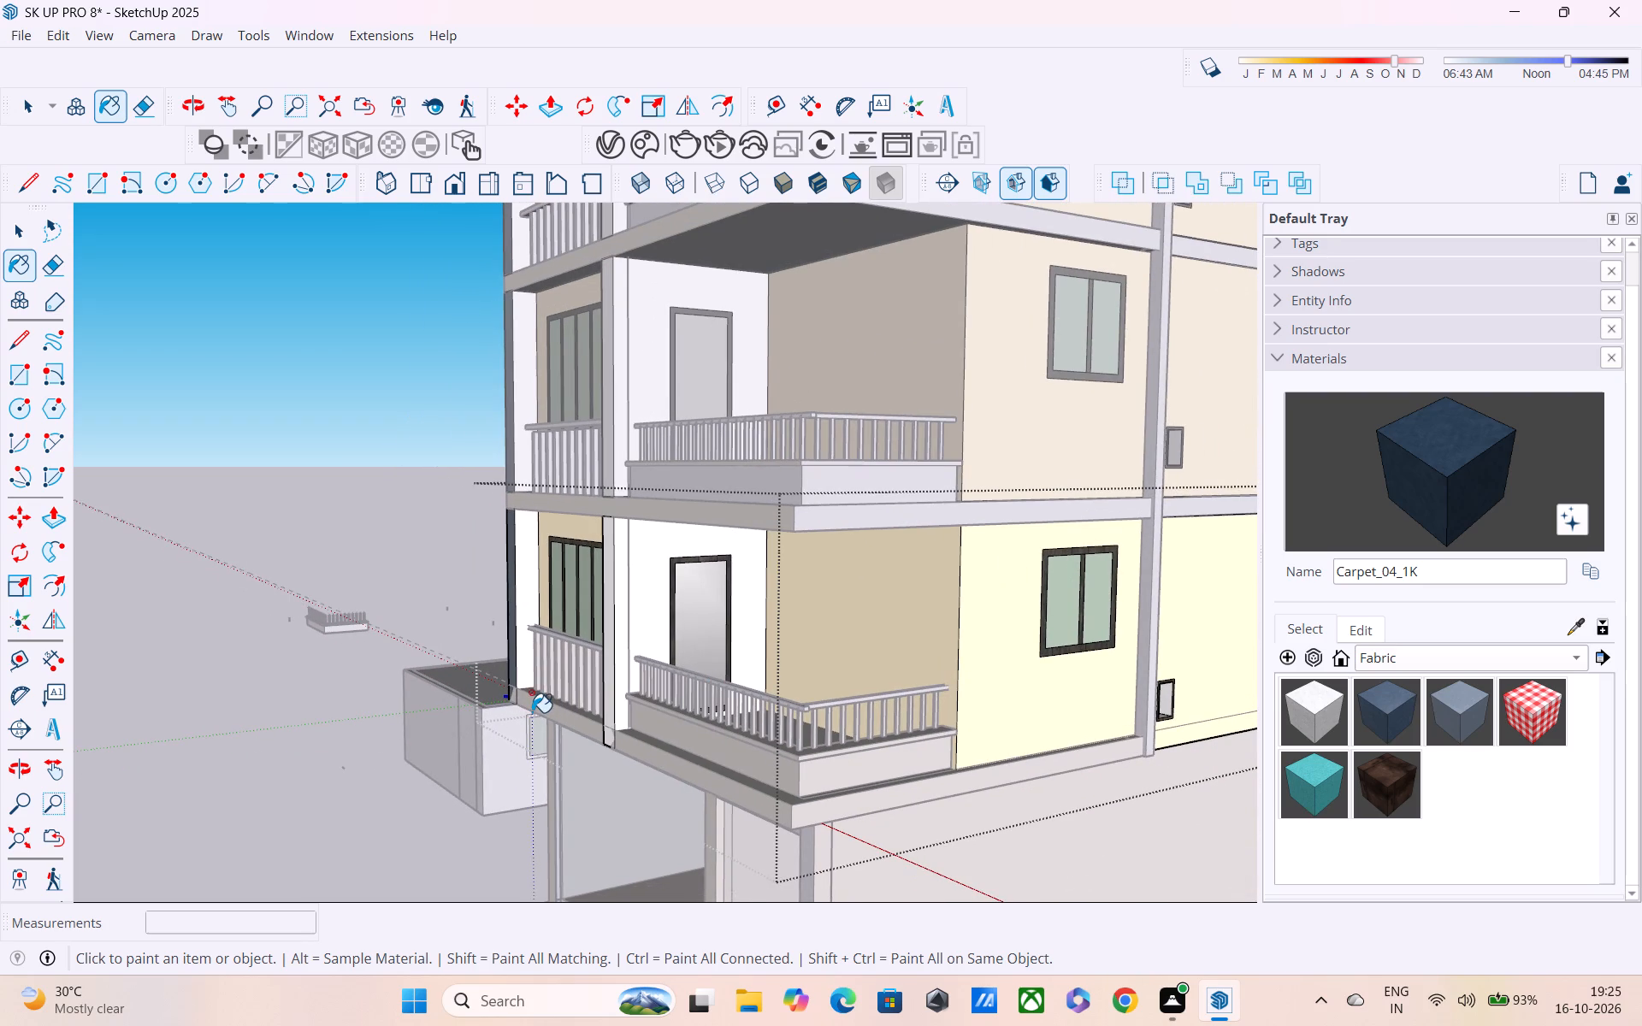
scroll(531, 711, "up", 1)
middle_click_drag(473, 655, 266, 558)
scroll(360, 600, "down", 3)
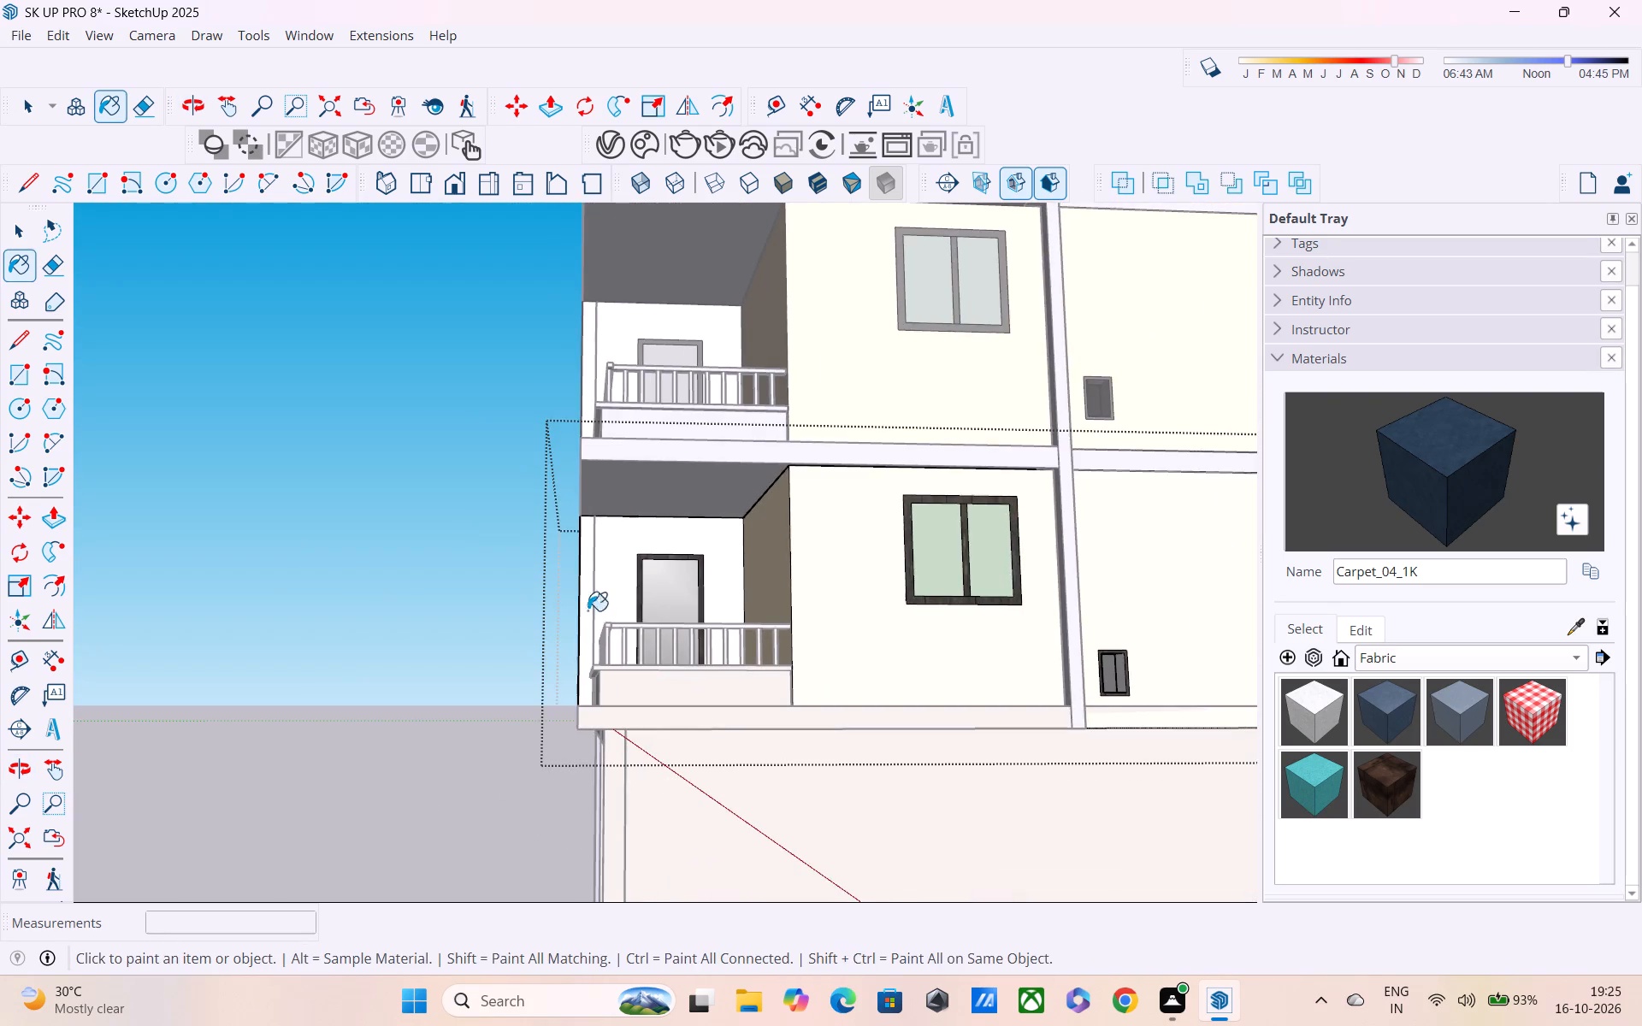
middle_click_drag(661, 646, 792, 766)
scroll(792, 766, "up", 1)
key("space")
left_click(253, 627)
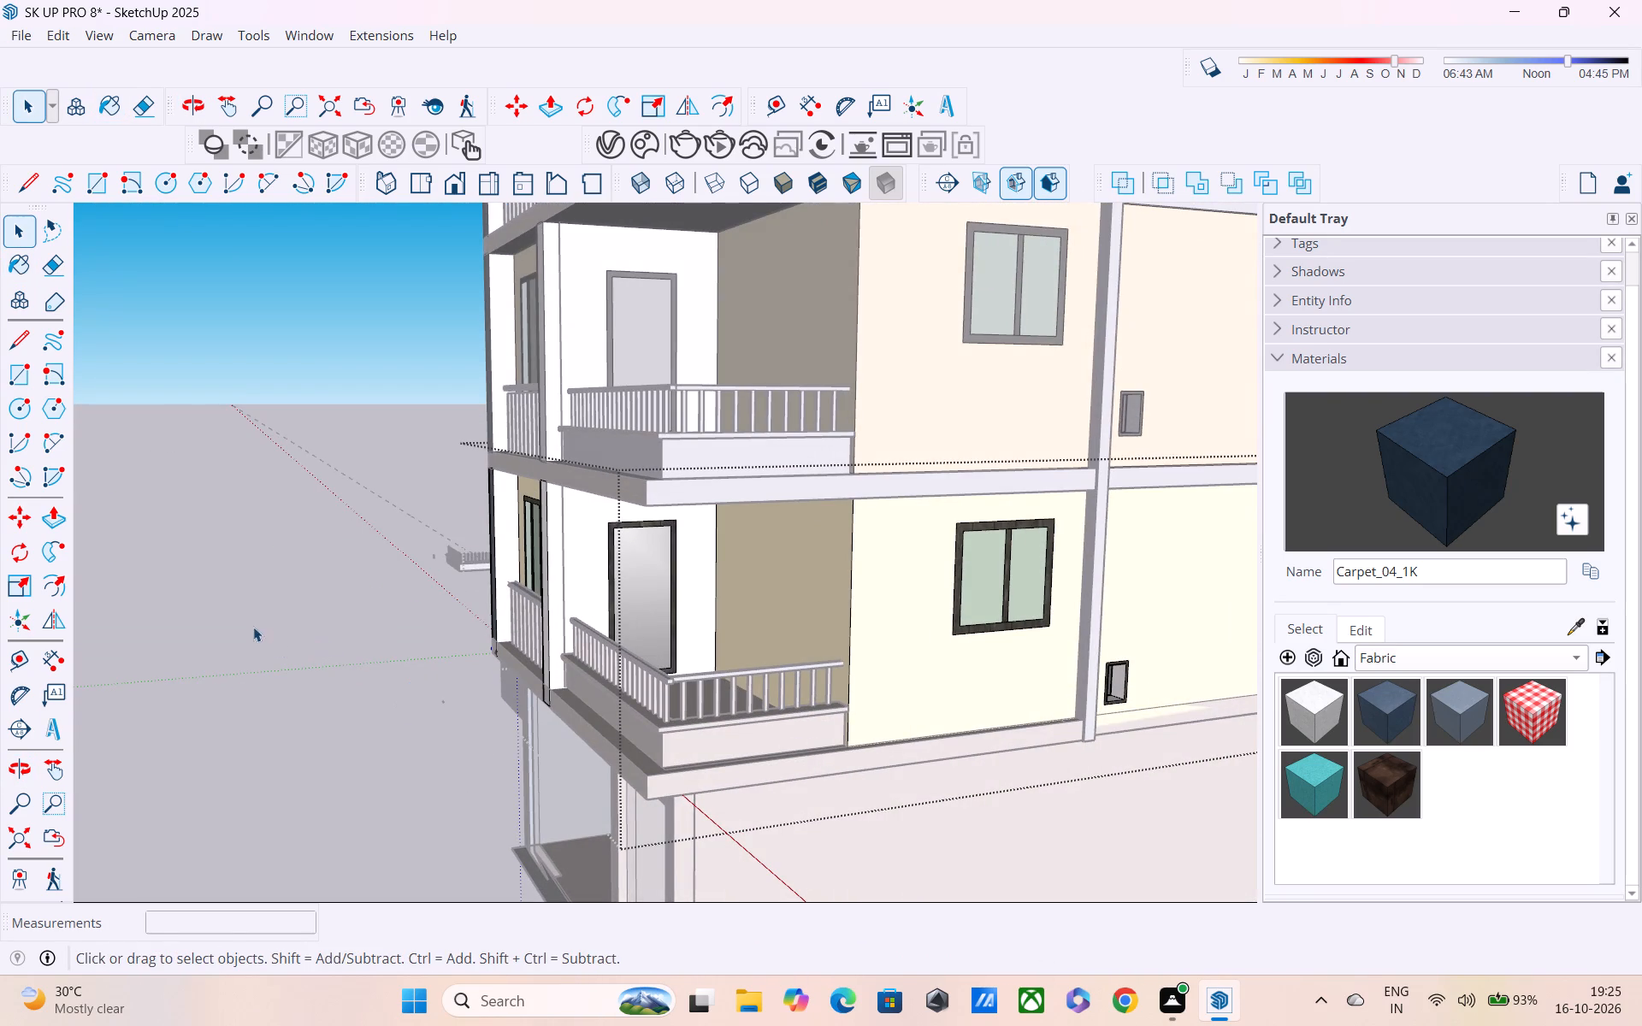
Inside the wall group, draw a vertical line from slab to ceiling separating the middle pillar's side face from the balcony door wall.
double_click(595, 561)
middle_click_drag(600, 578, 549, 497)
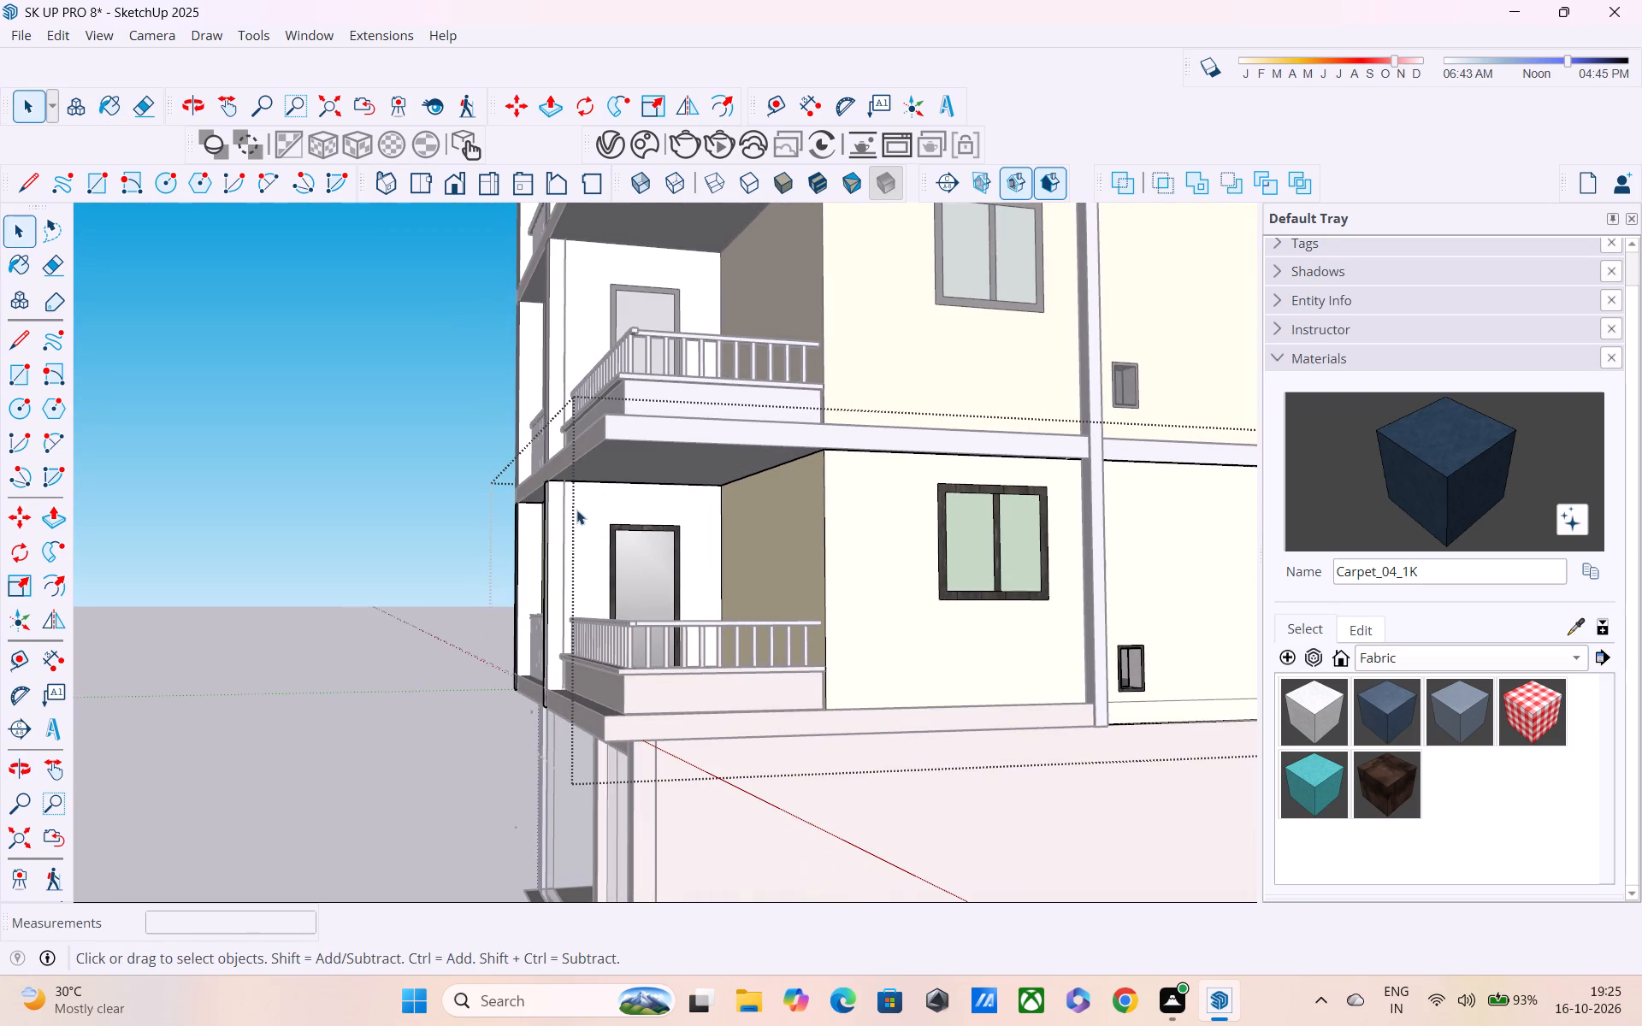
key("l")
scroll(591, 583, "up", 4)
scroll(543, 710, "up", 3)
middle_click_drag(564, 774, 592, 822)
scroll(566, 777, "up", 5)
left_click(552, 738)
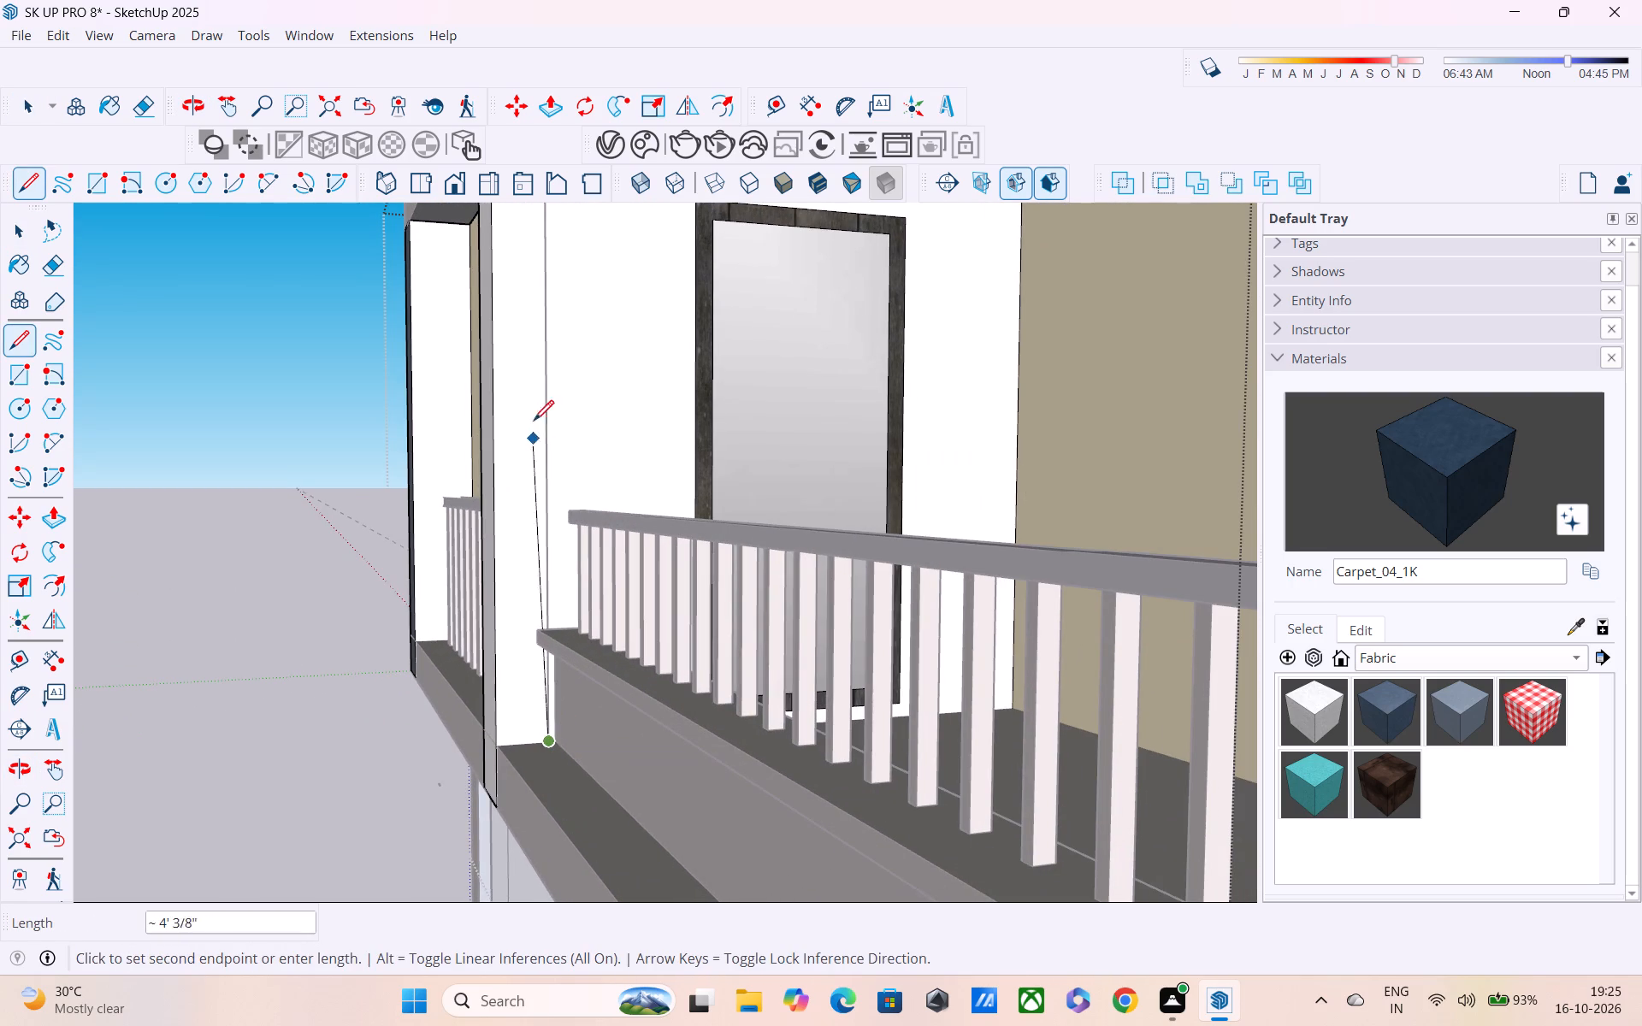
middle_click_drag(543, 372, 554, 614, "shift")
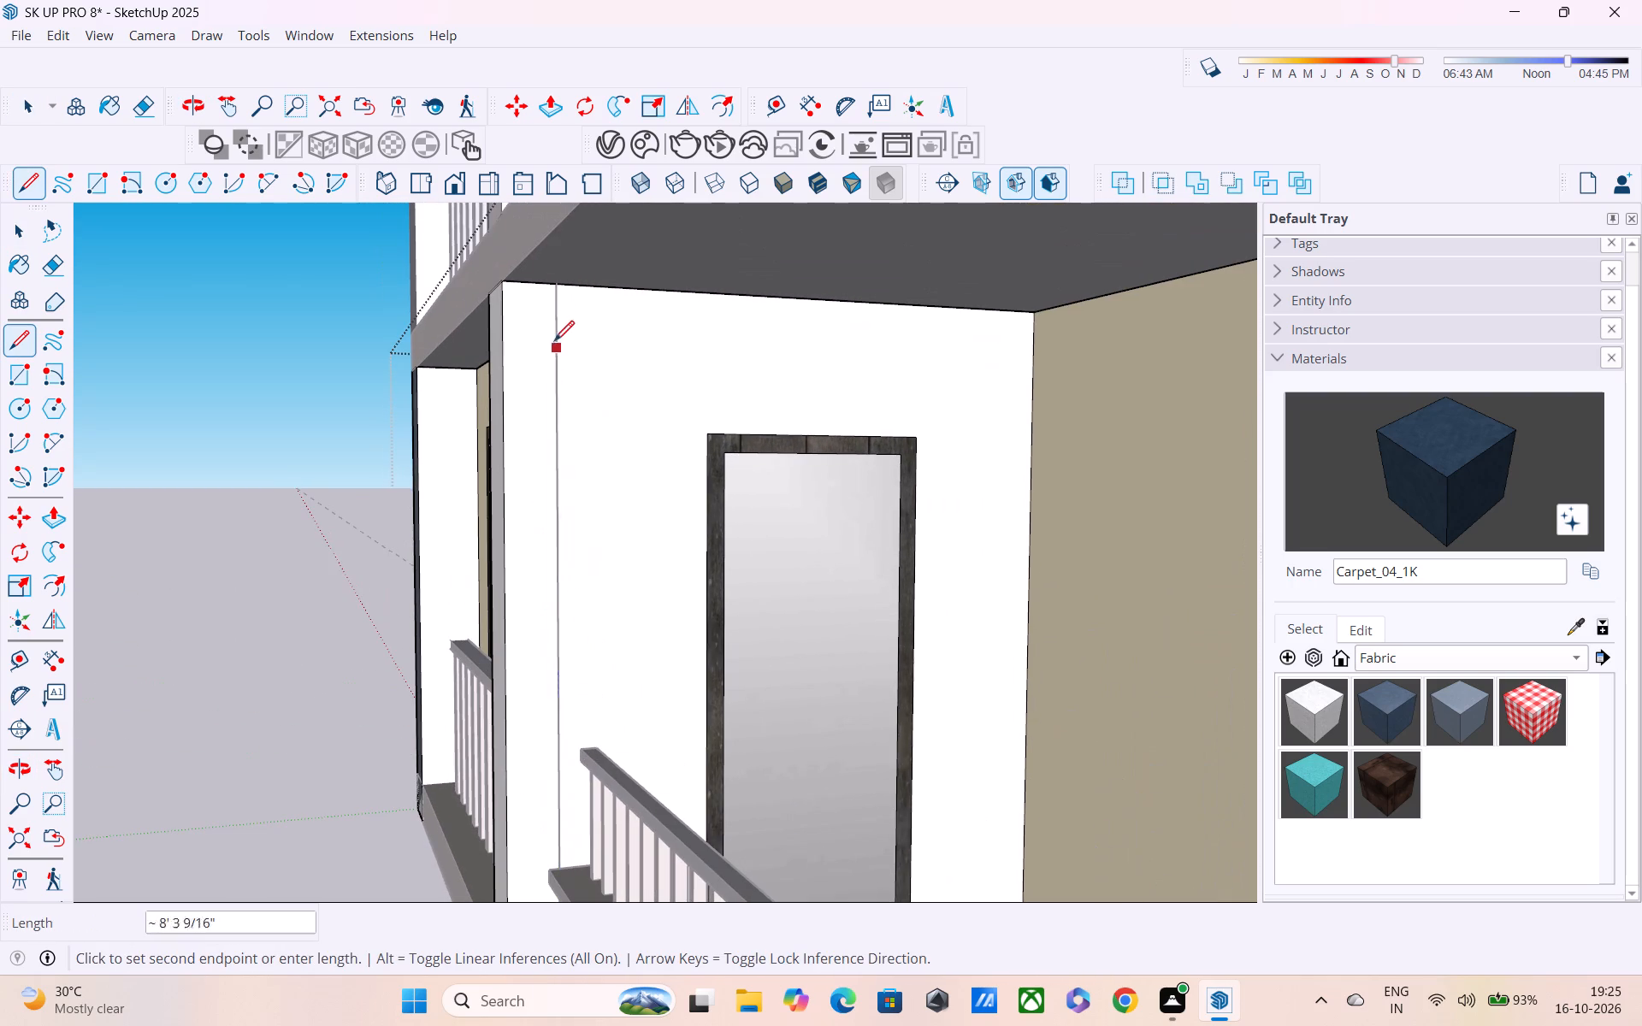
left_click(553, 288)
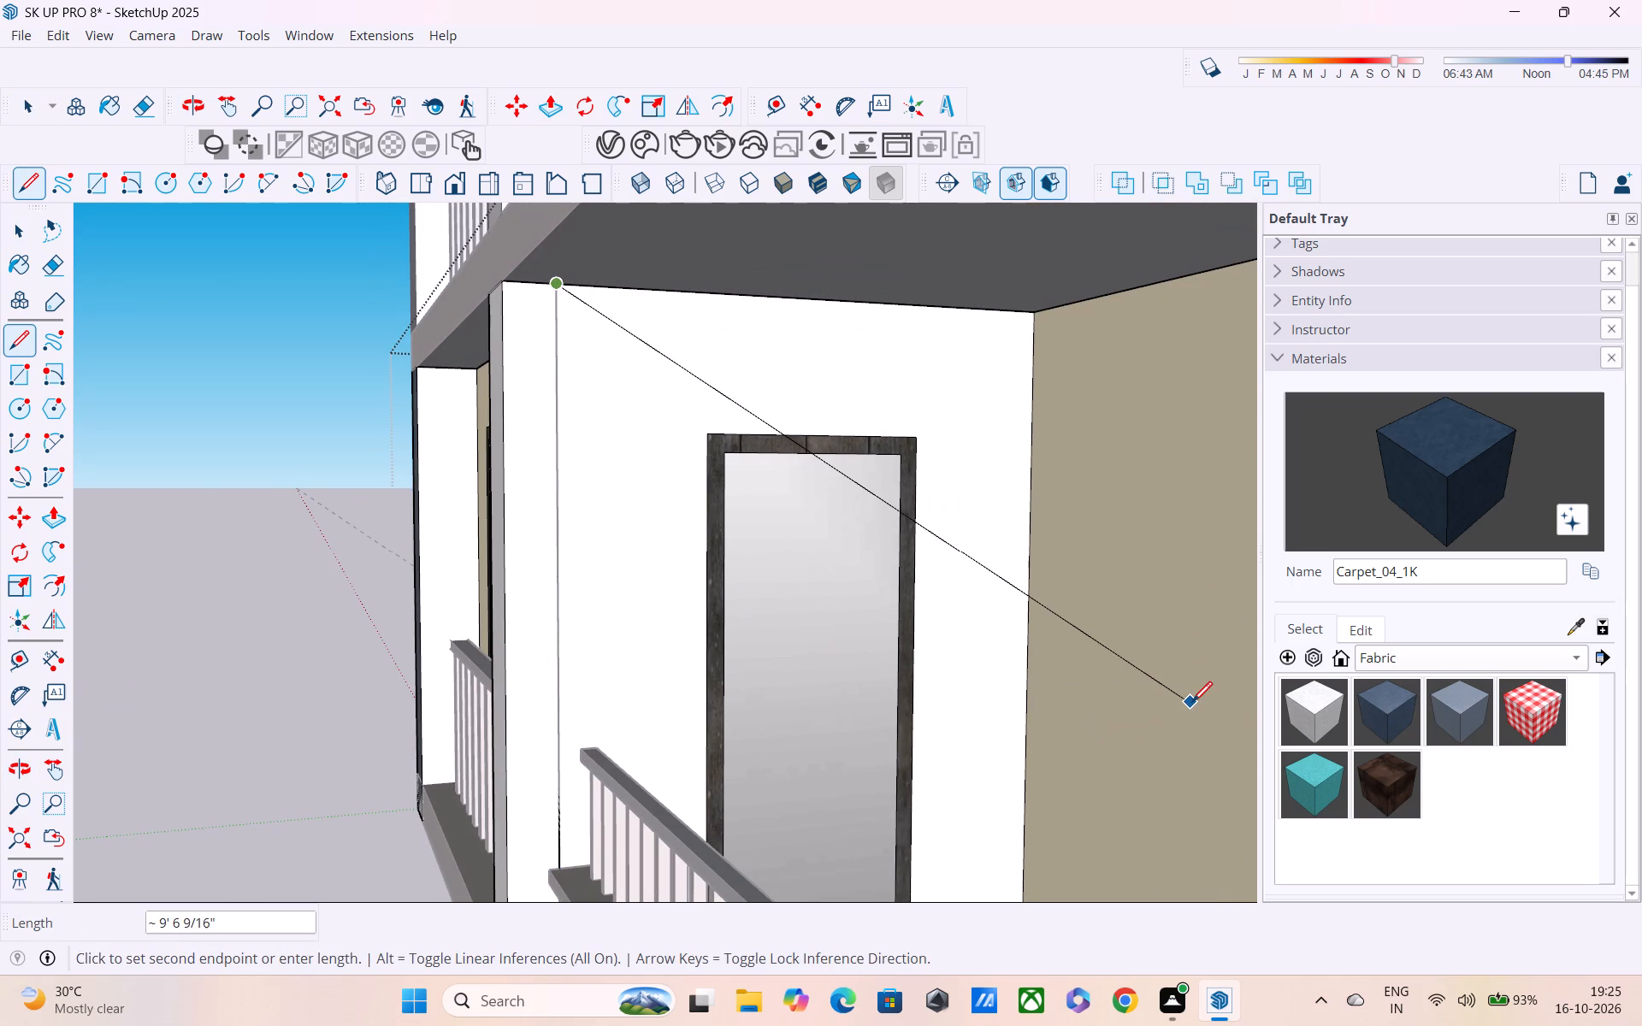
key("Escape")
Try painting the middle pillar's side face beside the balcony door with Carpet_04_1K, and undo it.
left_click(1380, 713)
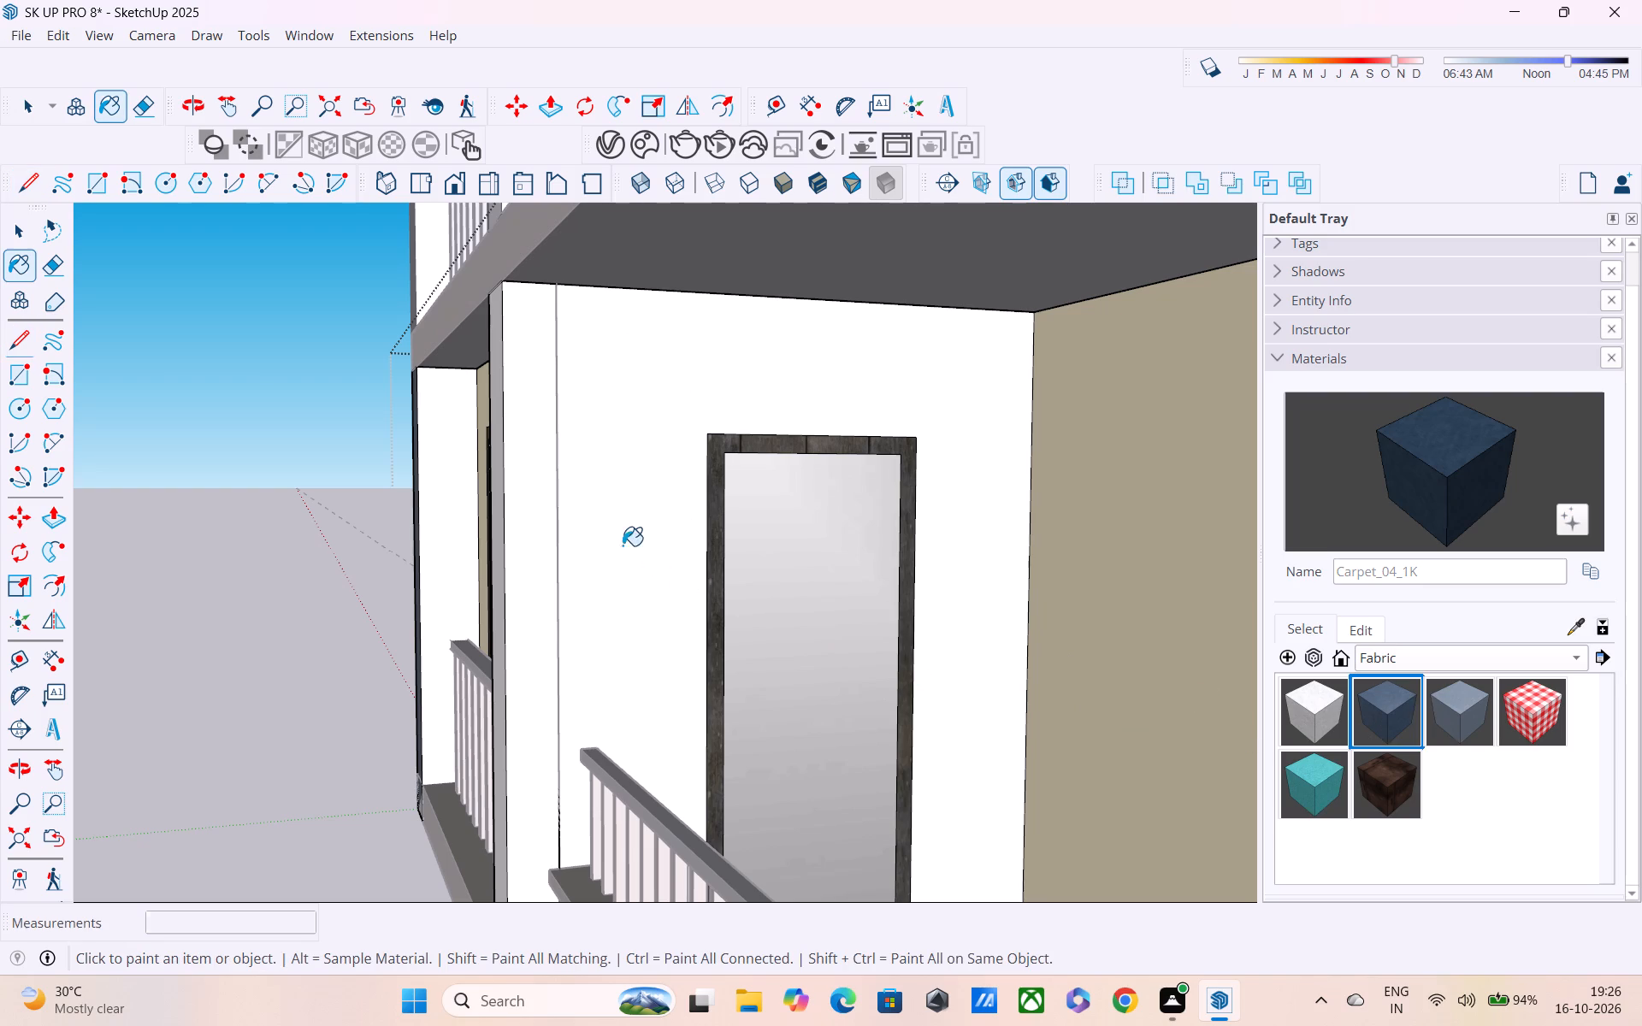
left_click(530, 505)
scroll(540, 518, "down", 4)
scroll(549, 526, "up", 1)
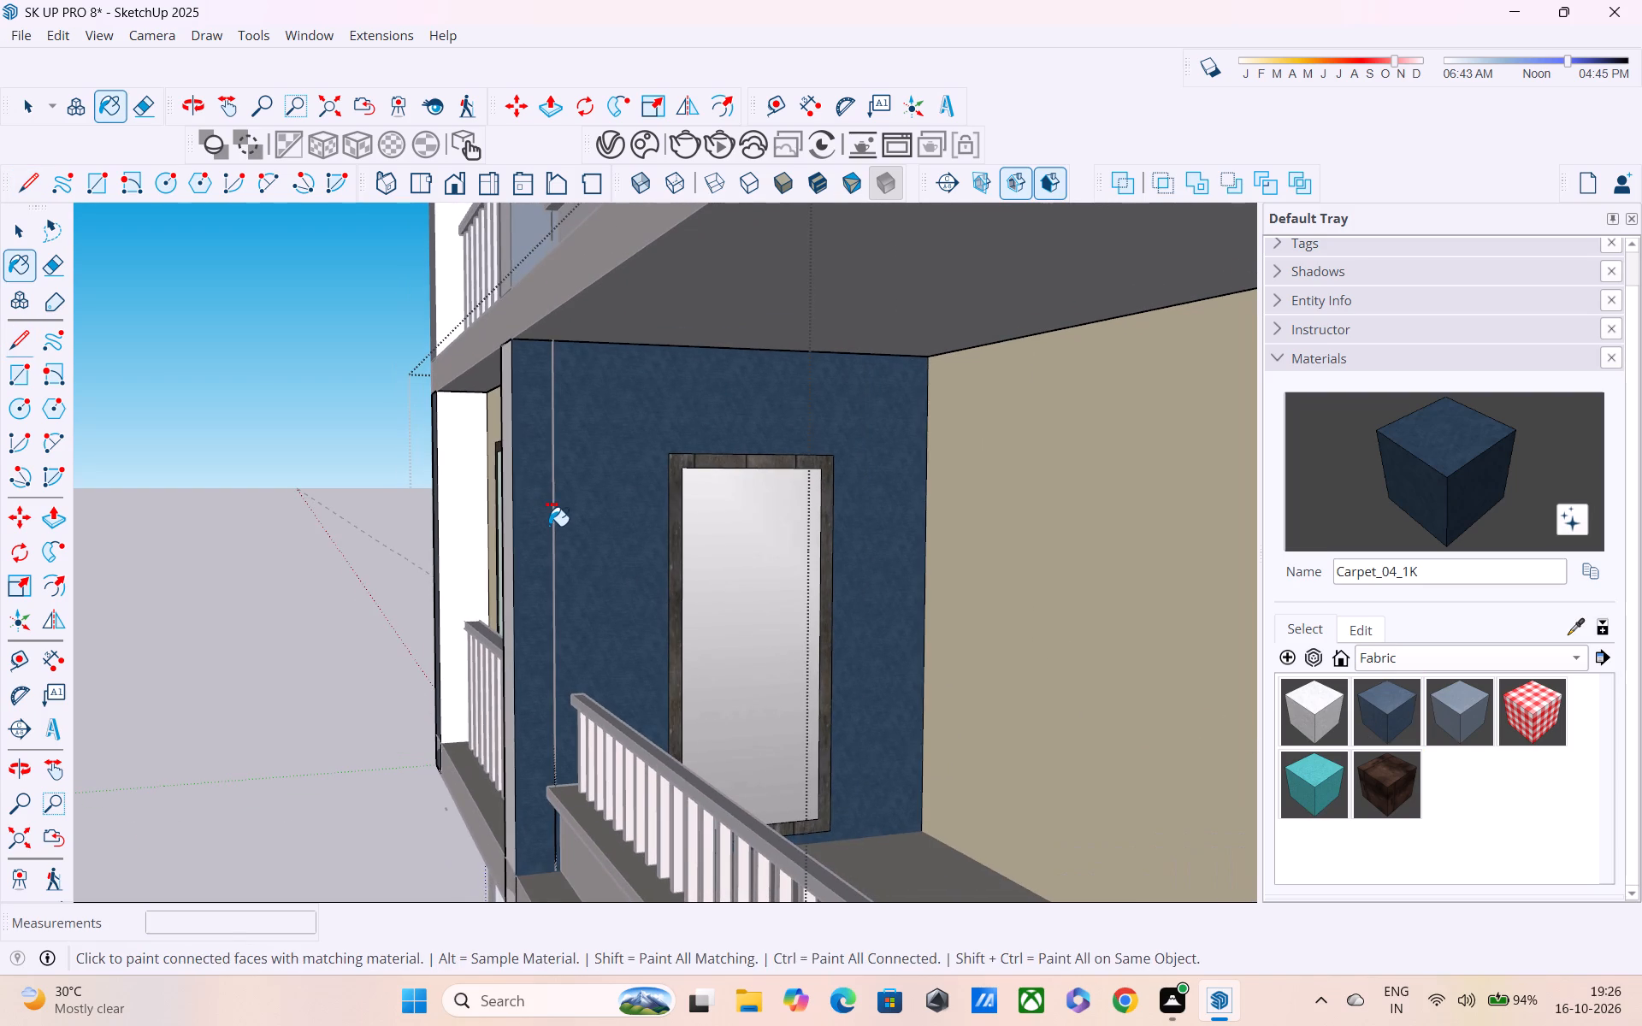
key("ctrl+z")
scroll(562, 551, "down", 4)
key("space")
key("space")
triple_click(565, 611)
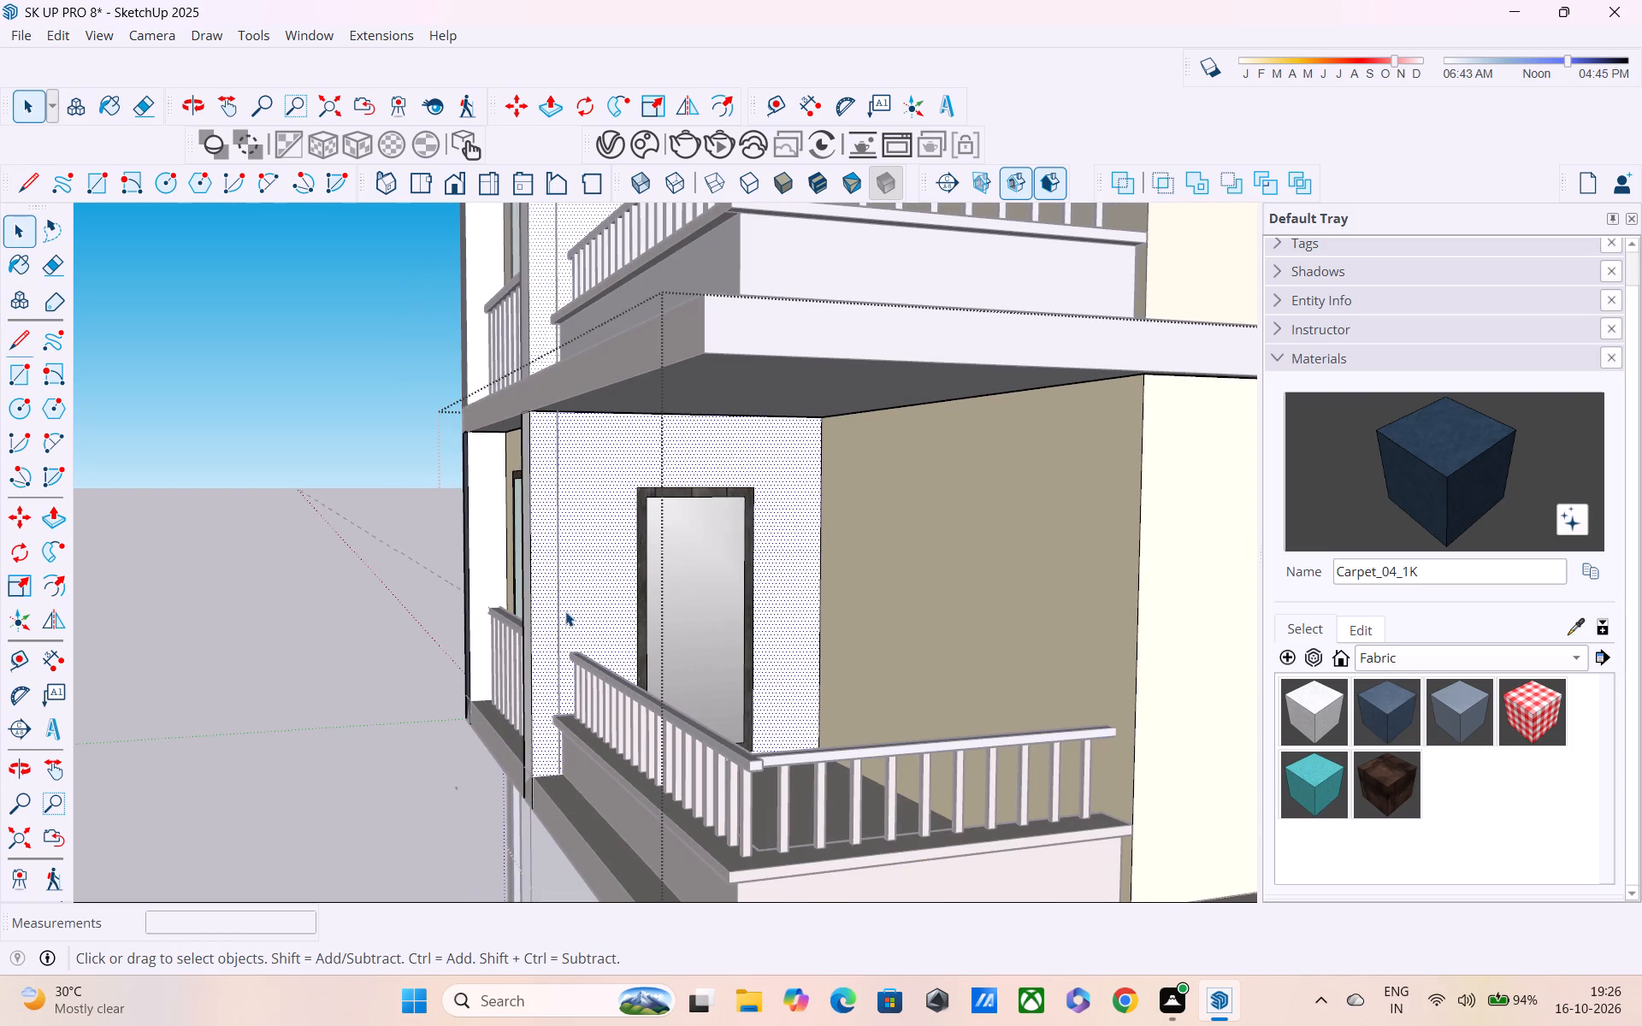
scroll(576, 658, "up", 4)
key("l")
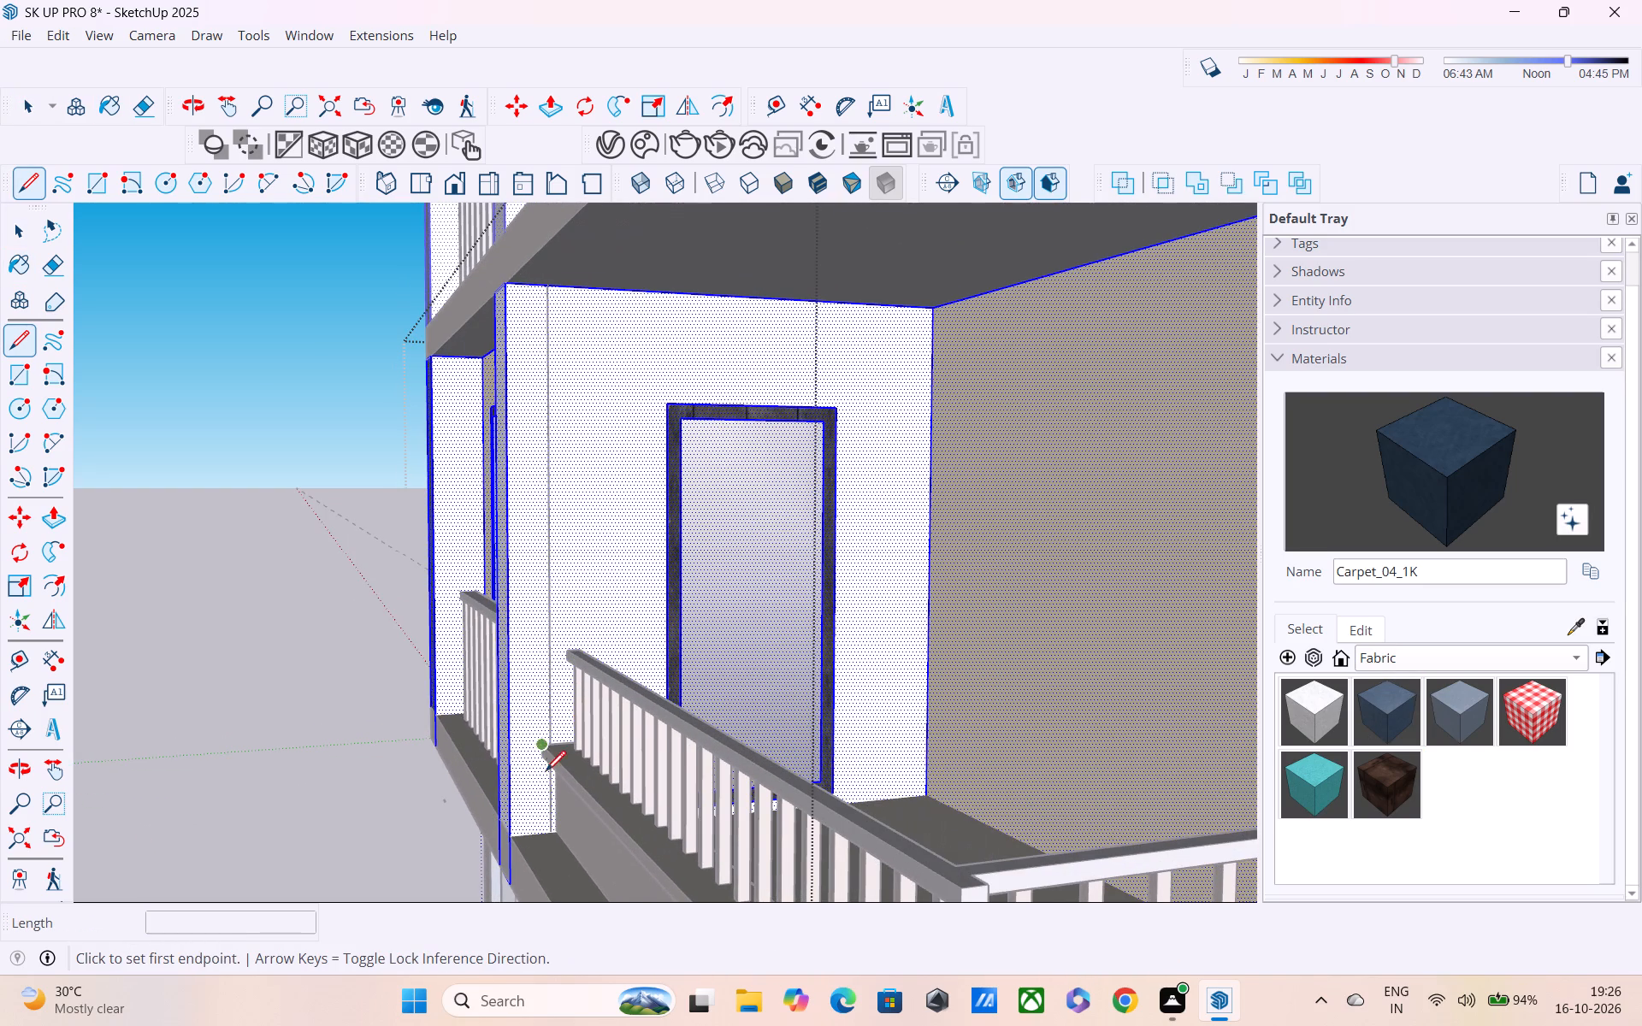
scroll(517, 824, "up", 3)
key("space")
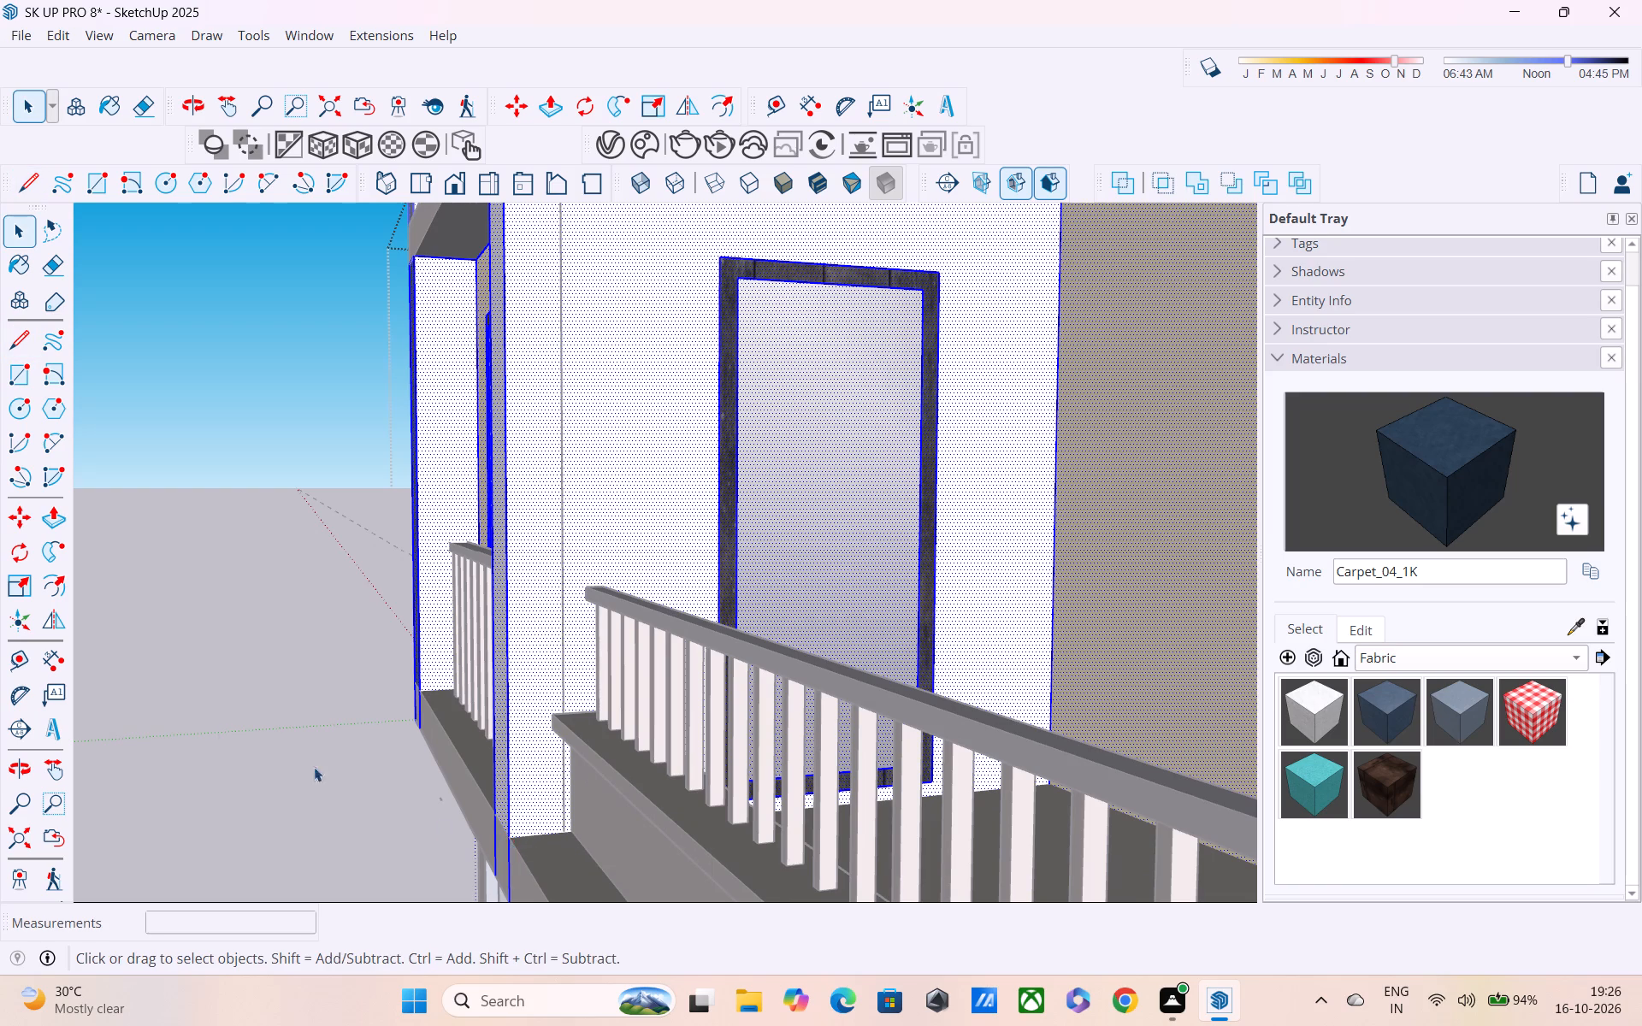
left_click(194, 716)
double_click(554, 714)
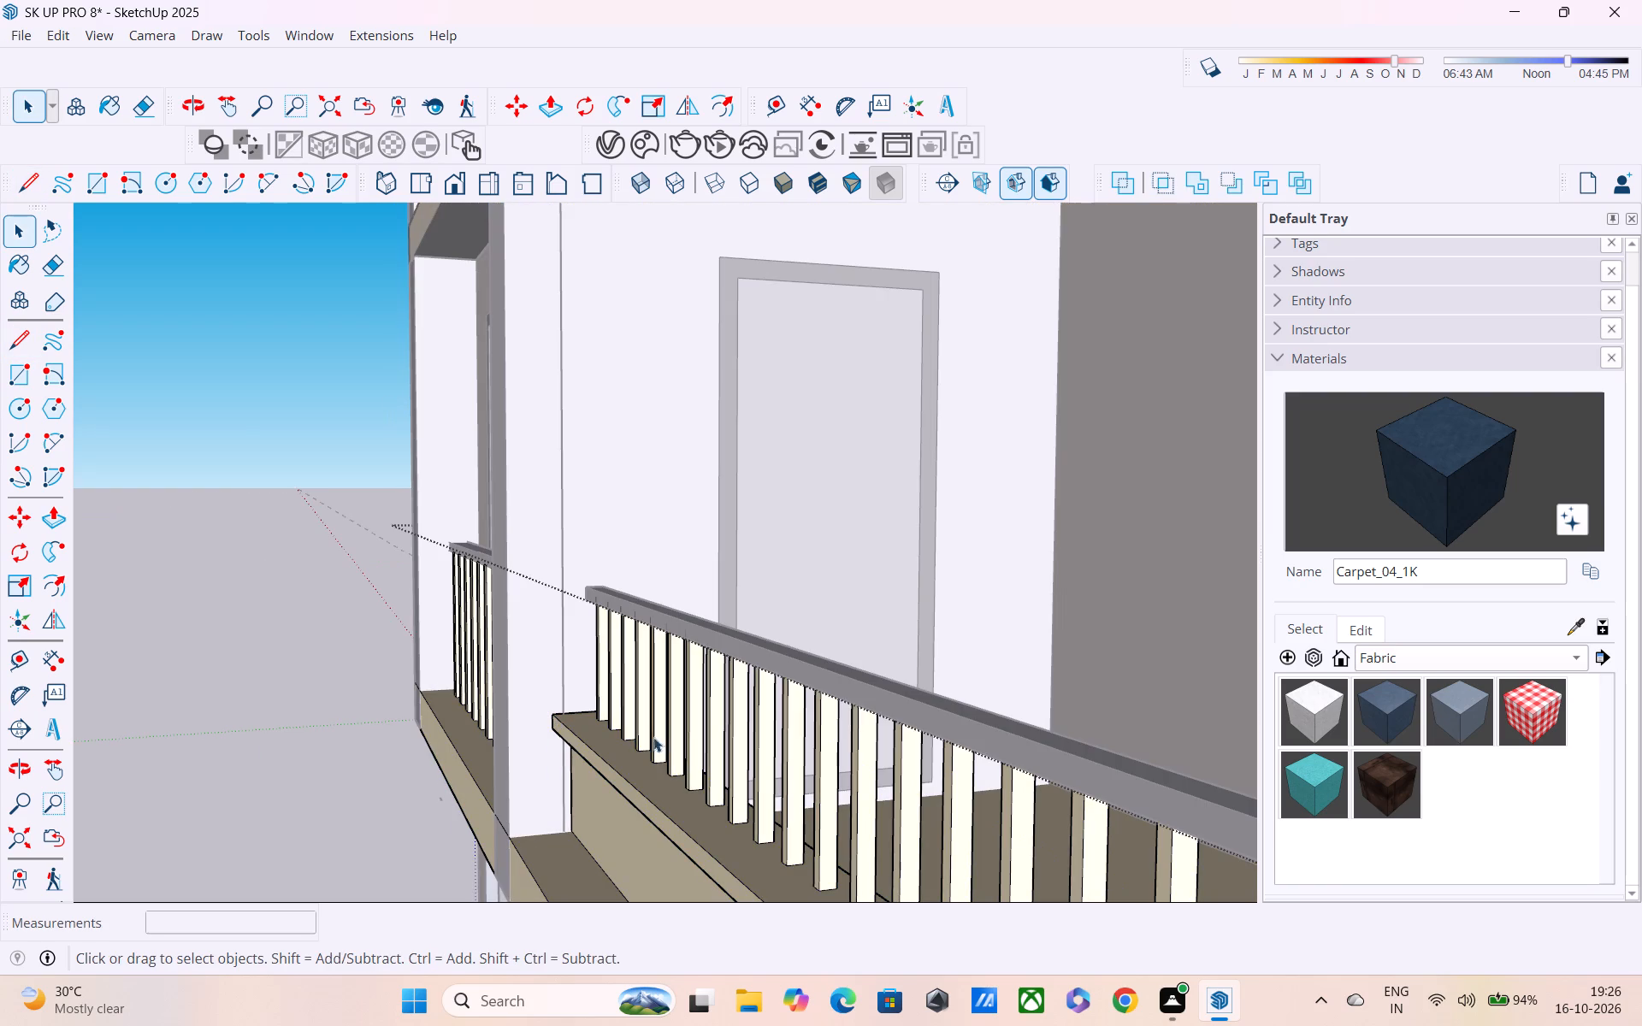
Inside the wall group, outline the middle pillar's side face with a base line along the slab and a 9' 2" vertical line to the ceiling.
double_click(600, 492)
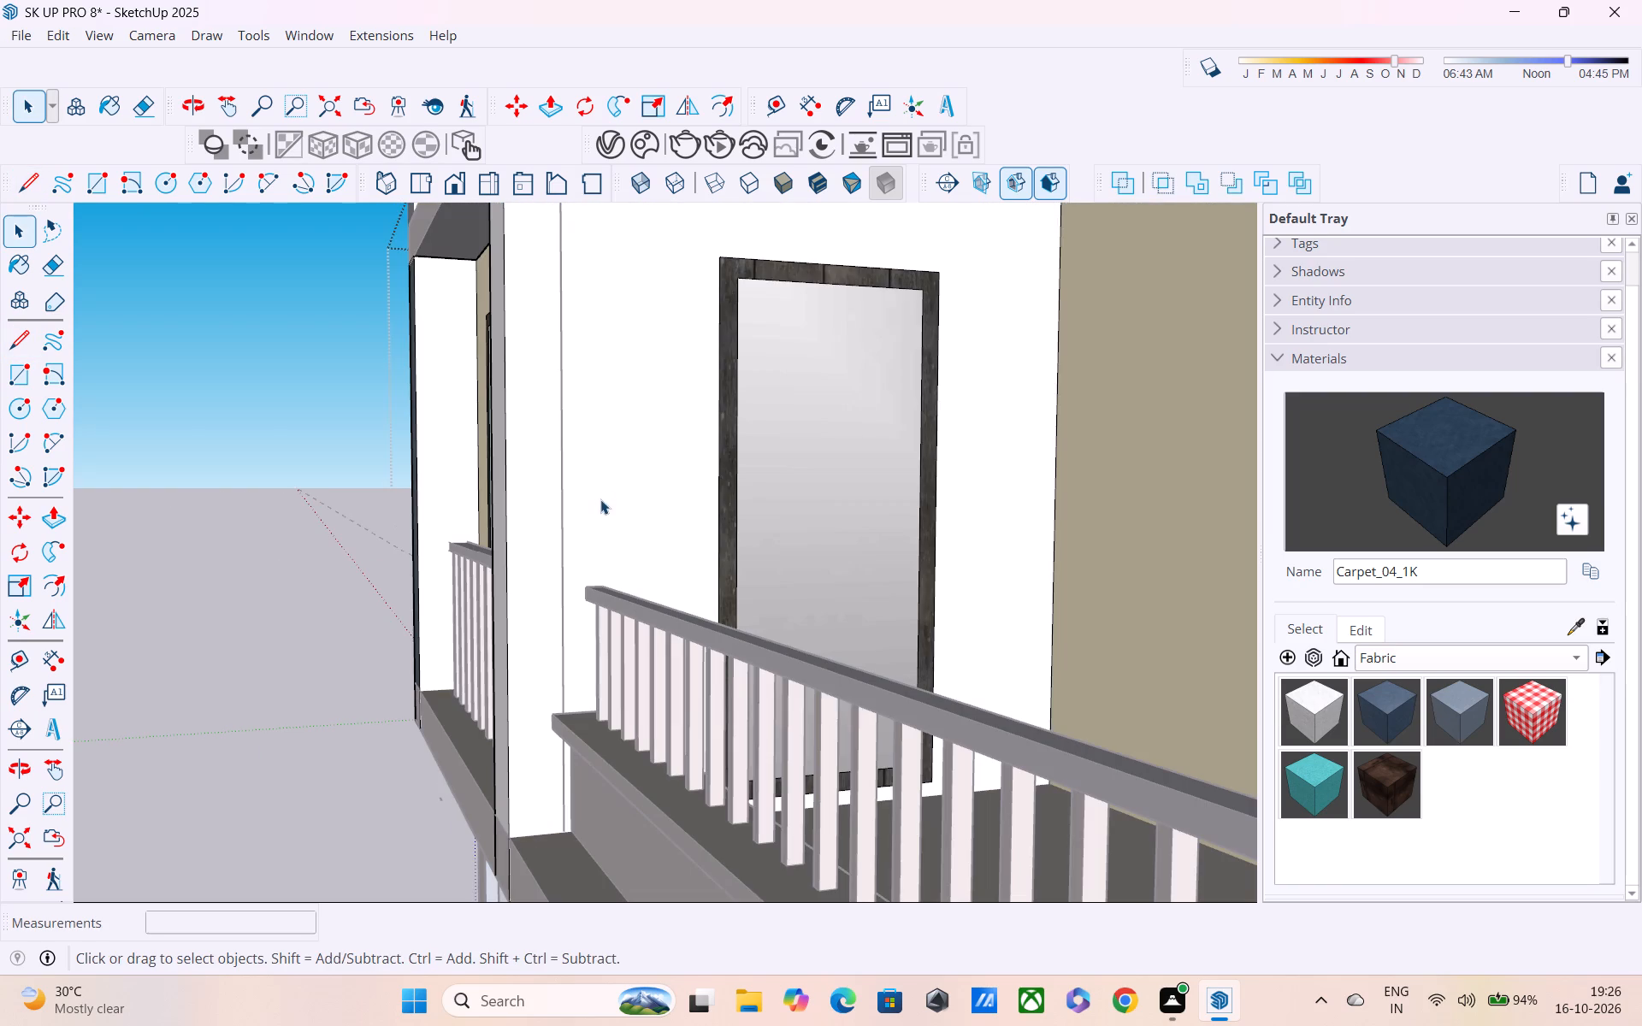
key("l")
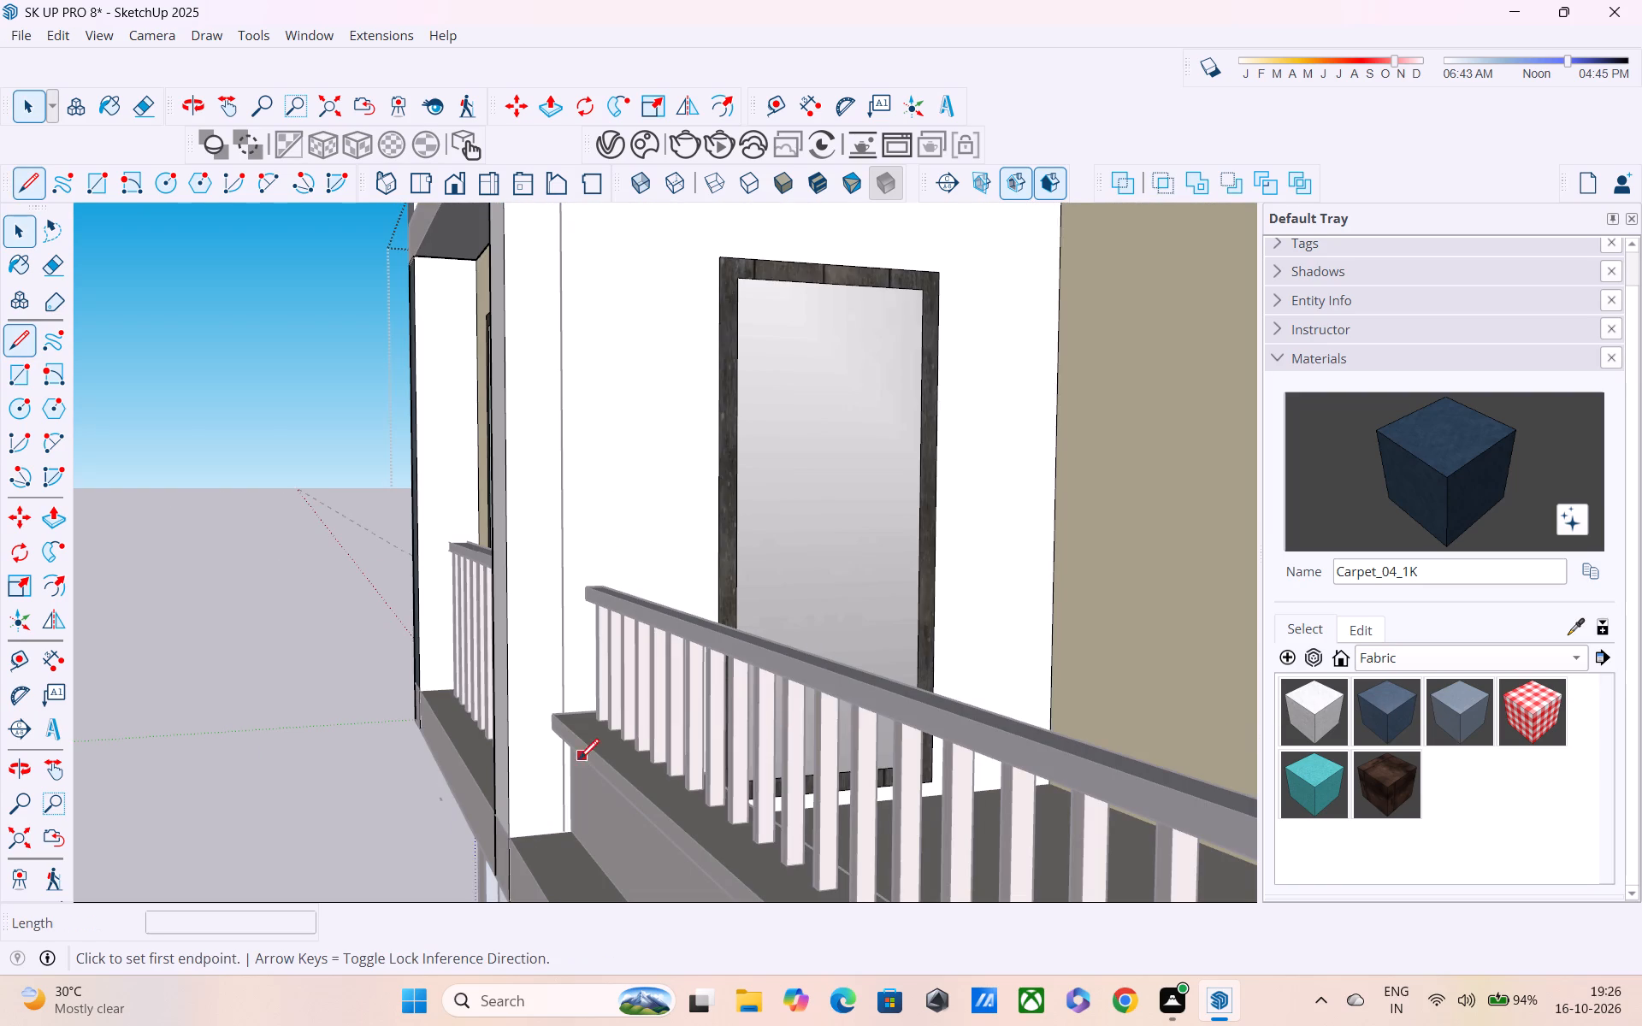
left_click(511, 838)
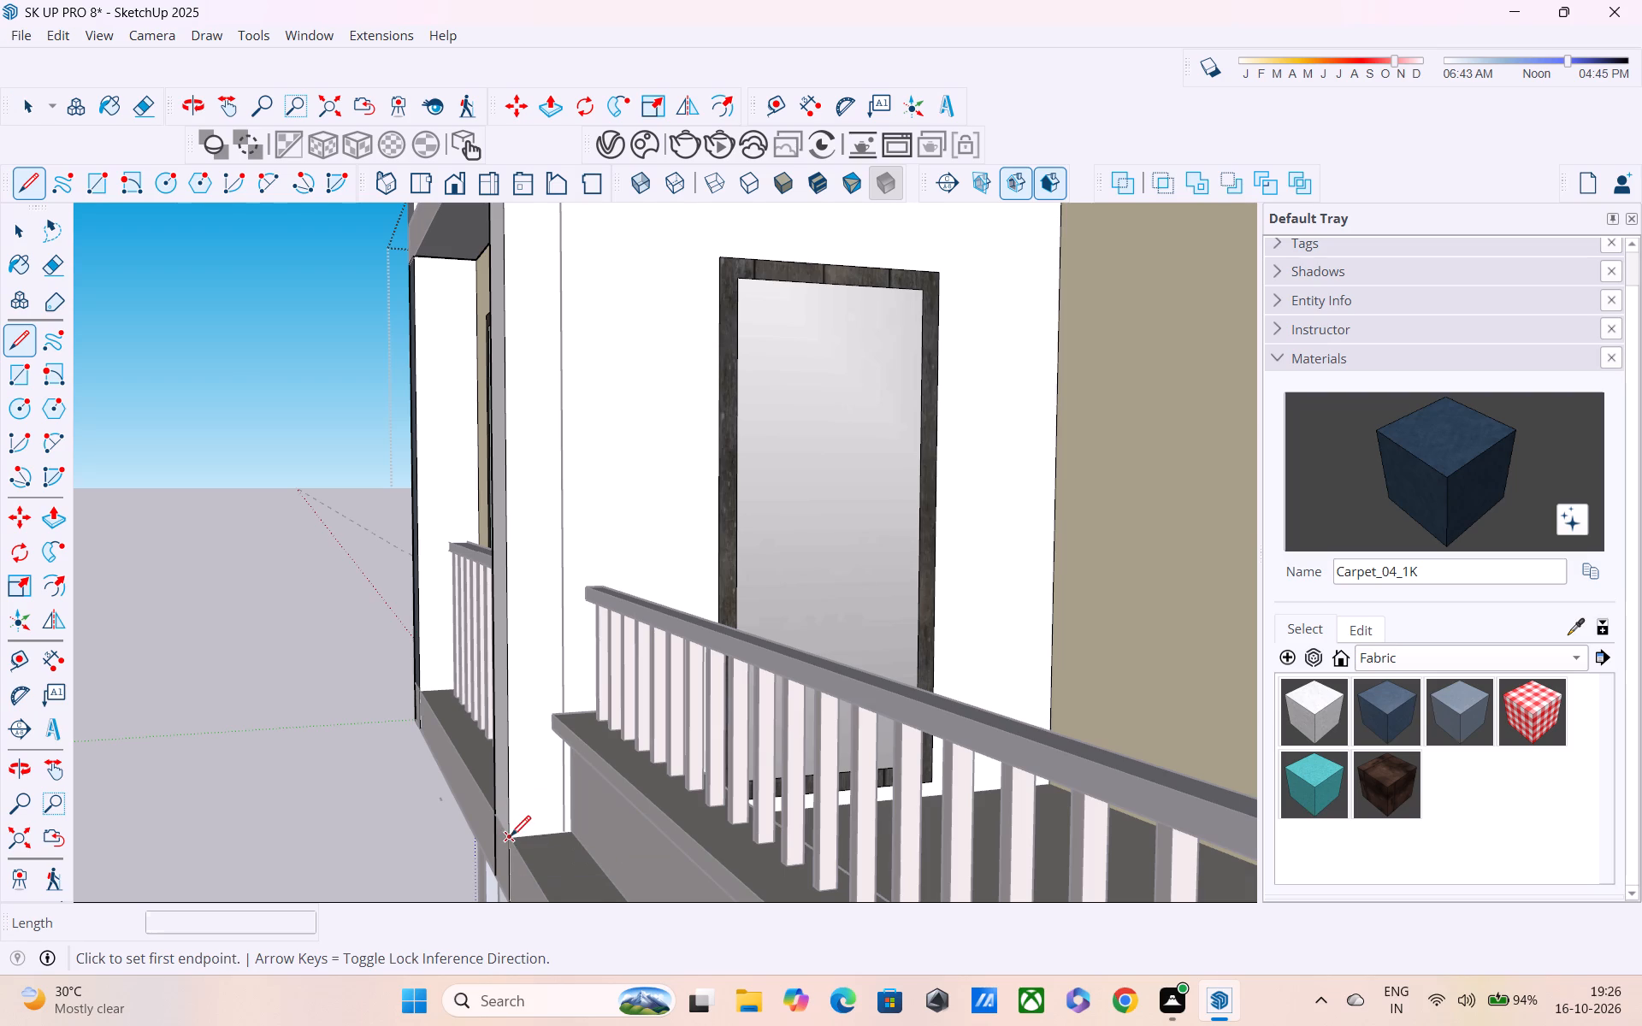
scroll(564, 835, "up", 5)
left_click(565, 835)
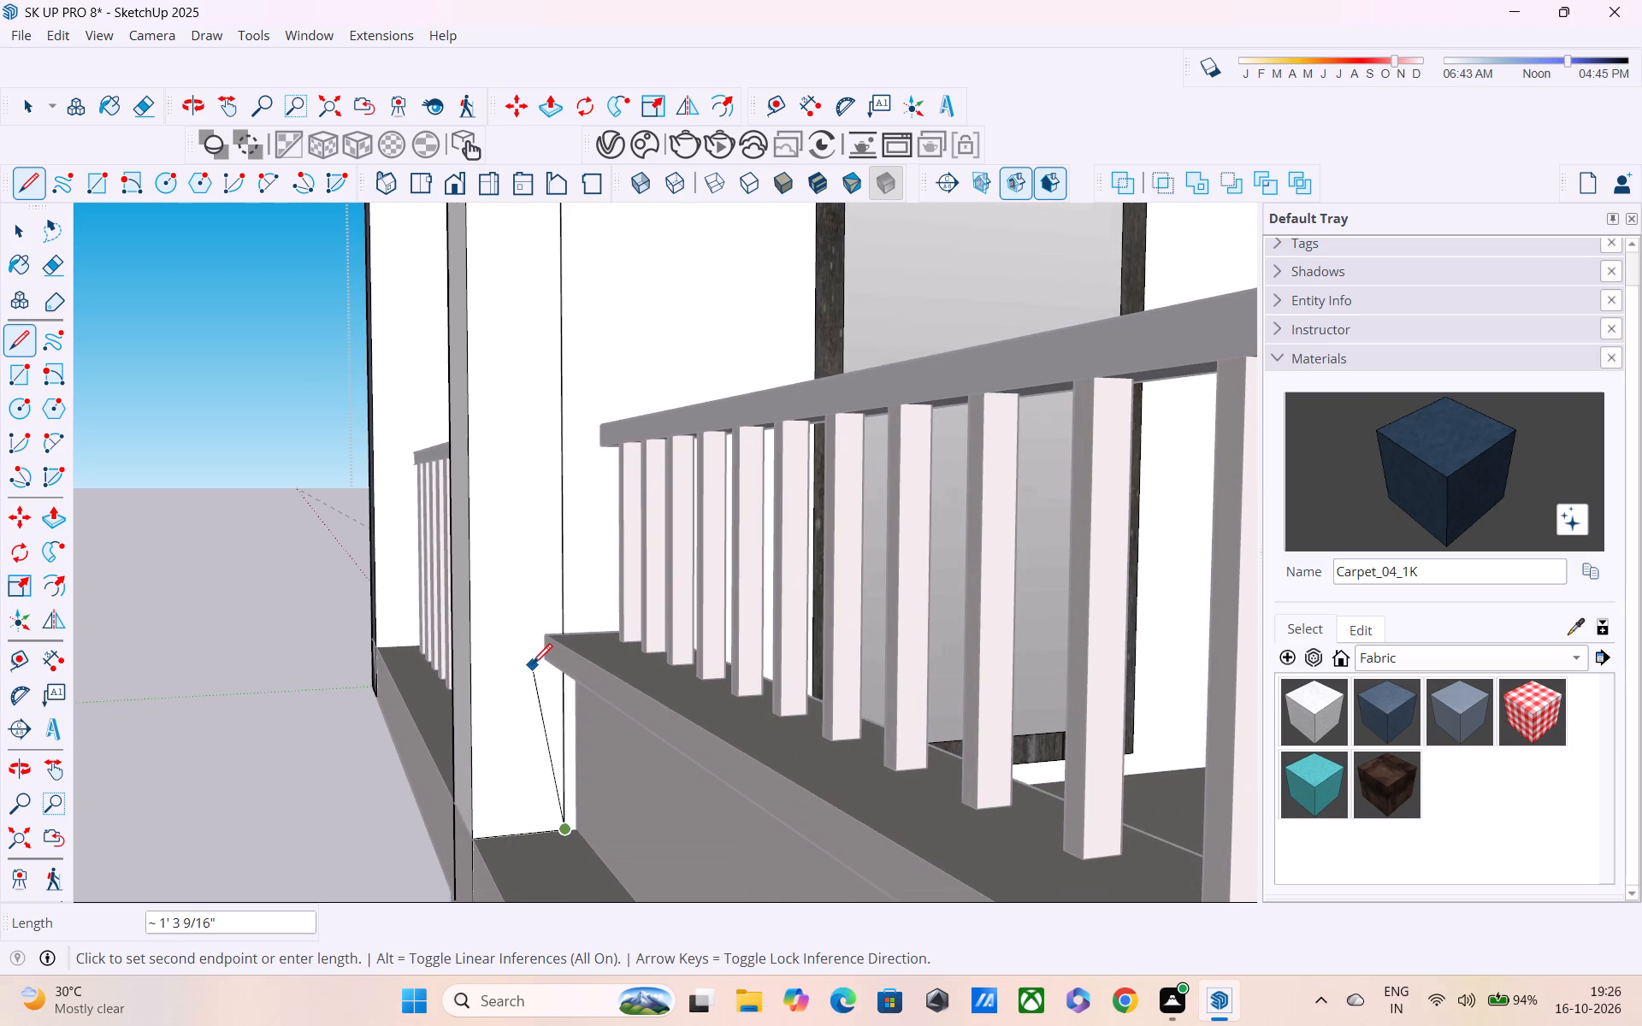
middle_click_drag(569, 585, 604, 917, "shift")
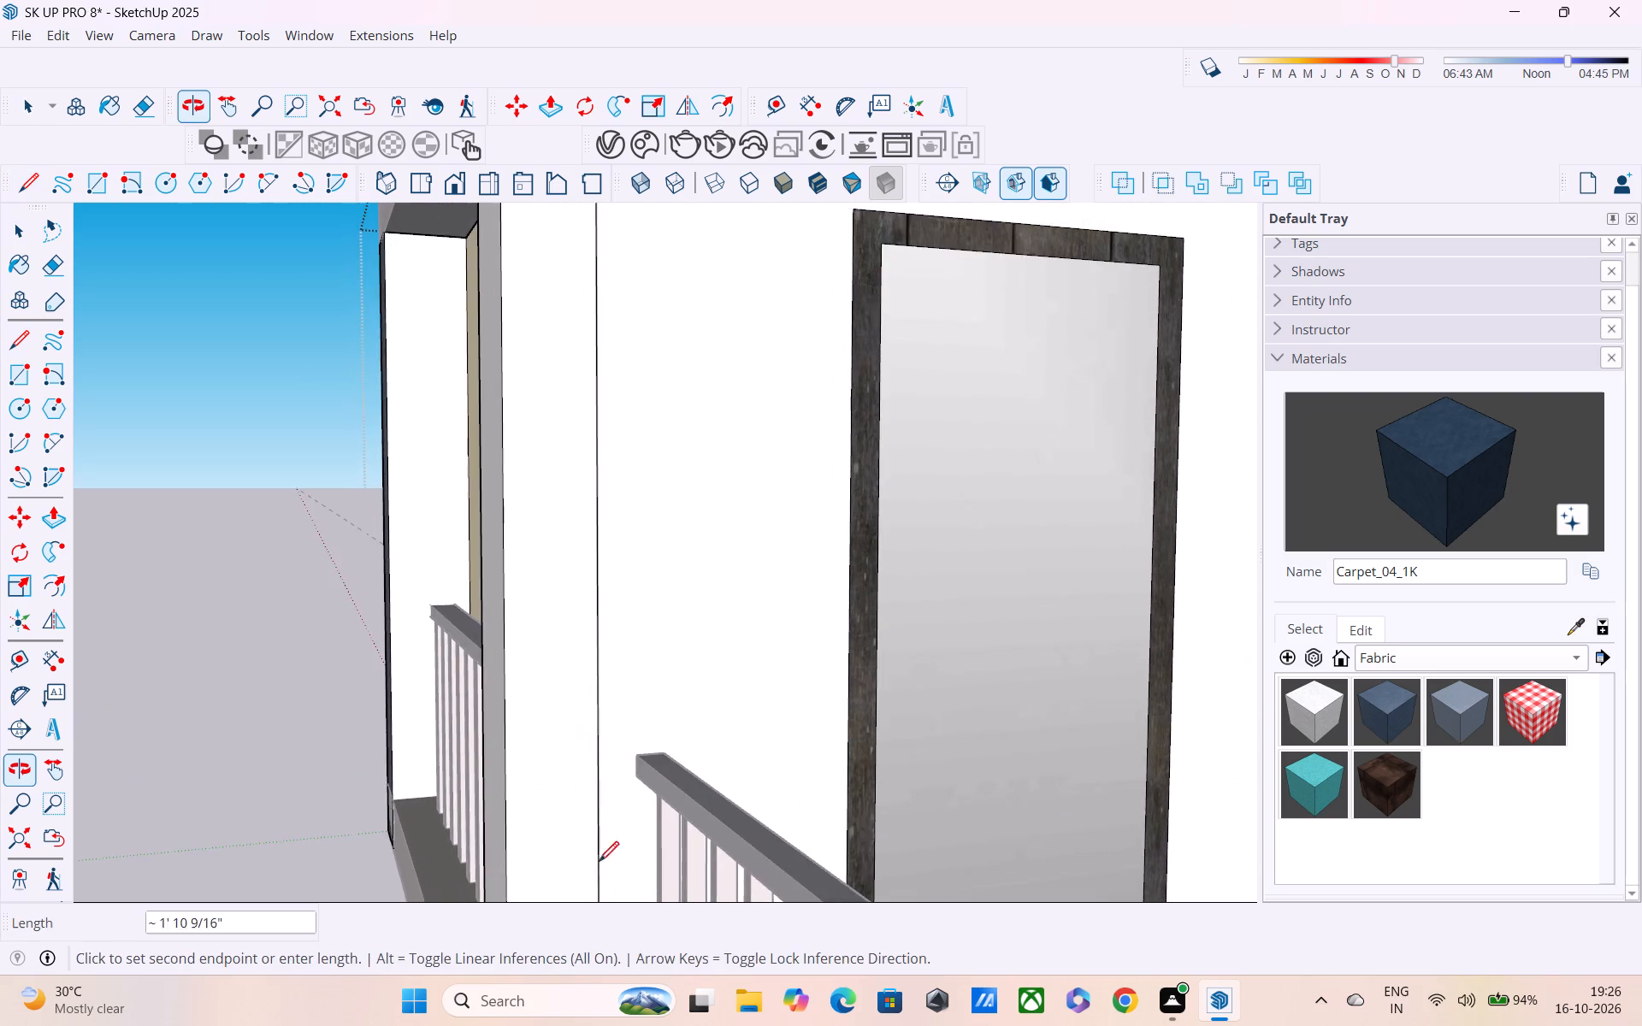
scroll(591, 578, "down", 4)
middle_click_drag(590, 420, 601, 836)
middle_click_drag(604, 604, 572, 475)
scroll(566, 424, "up", 2)
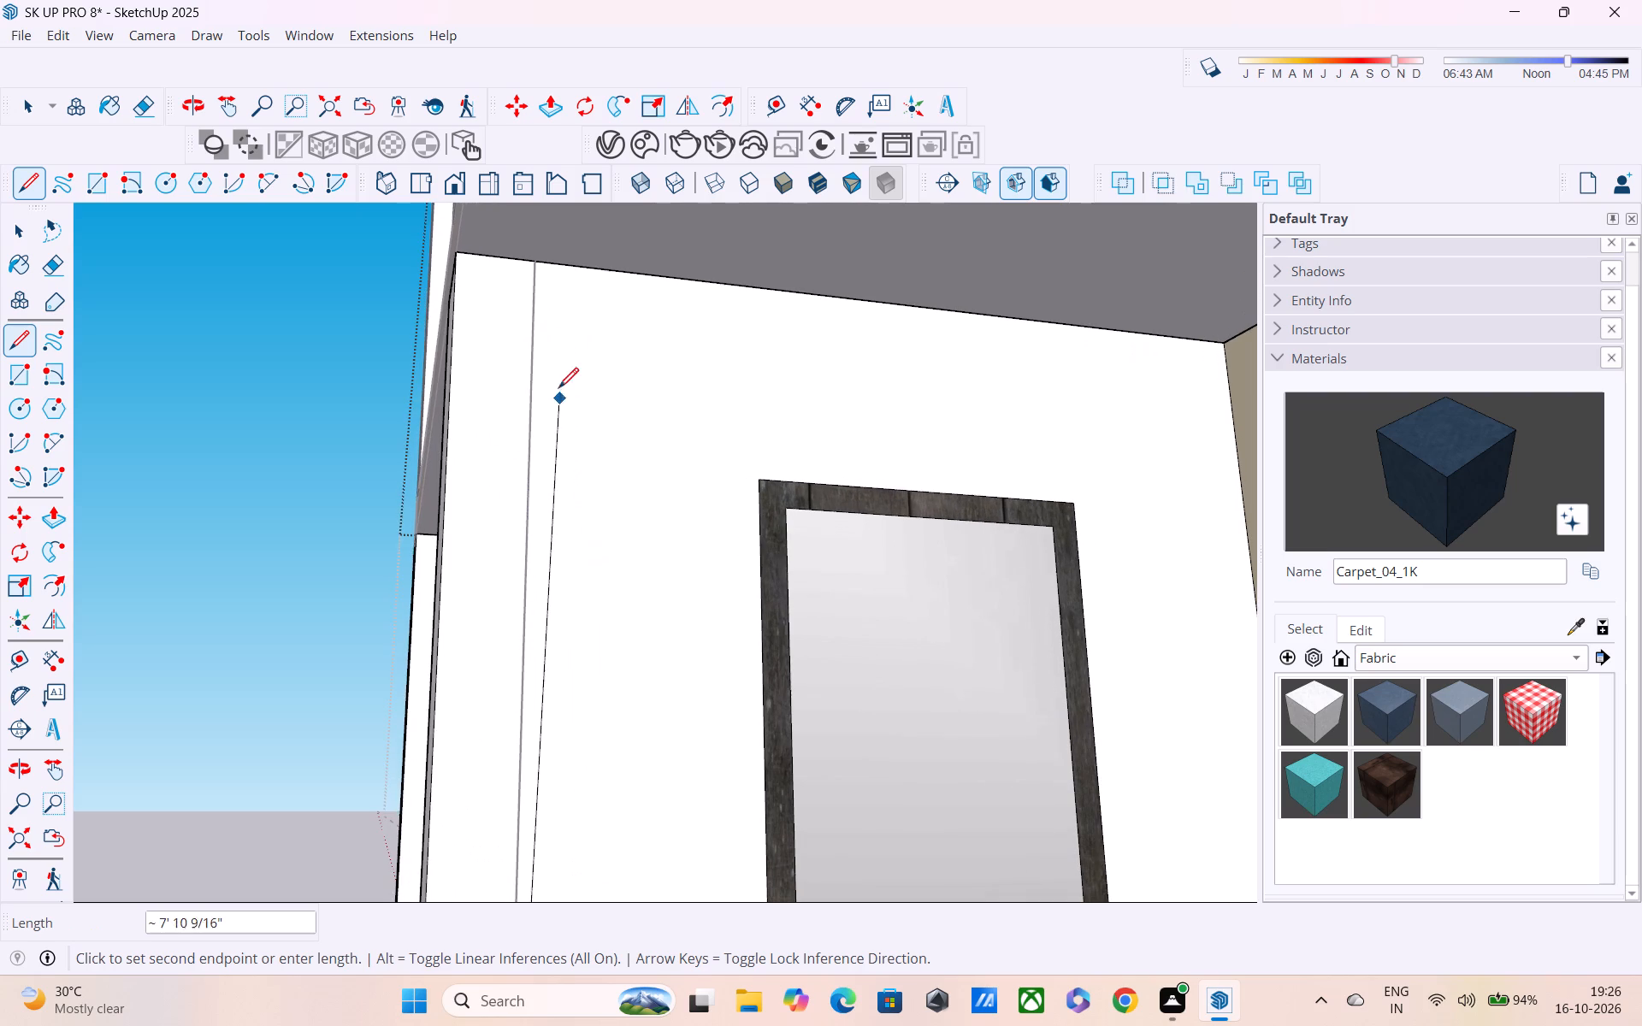
left_click(535, 268)
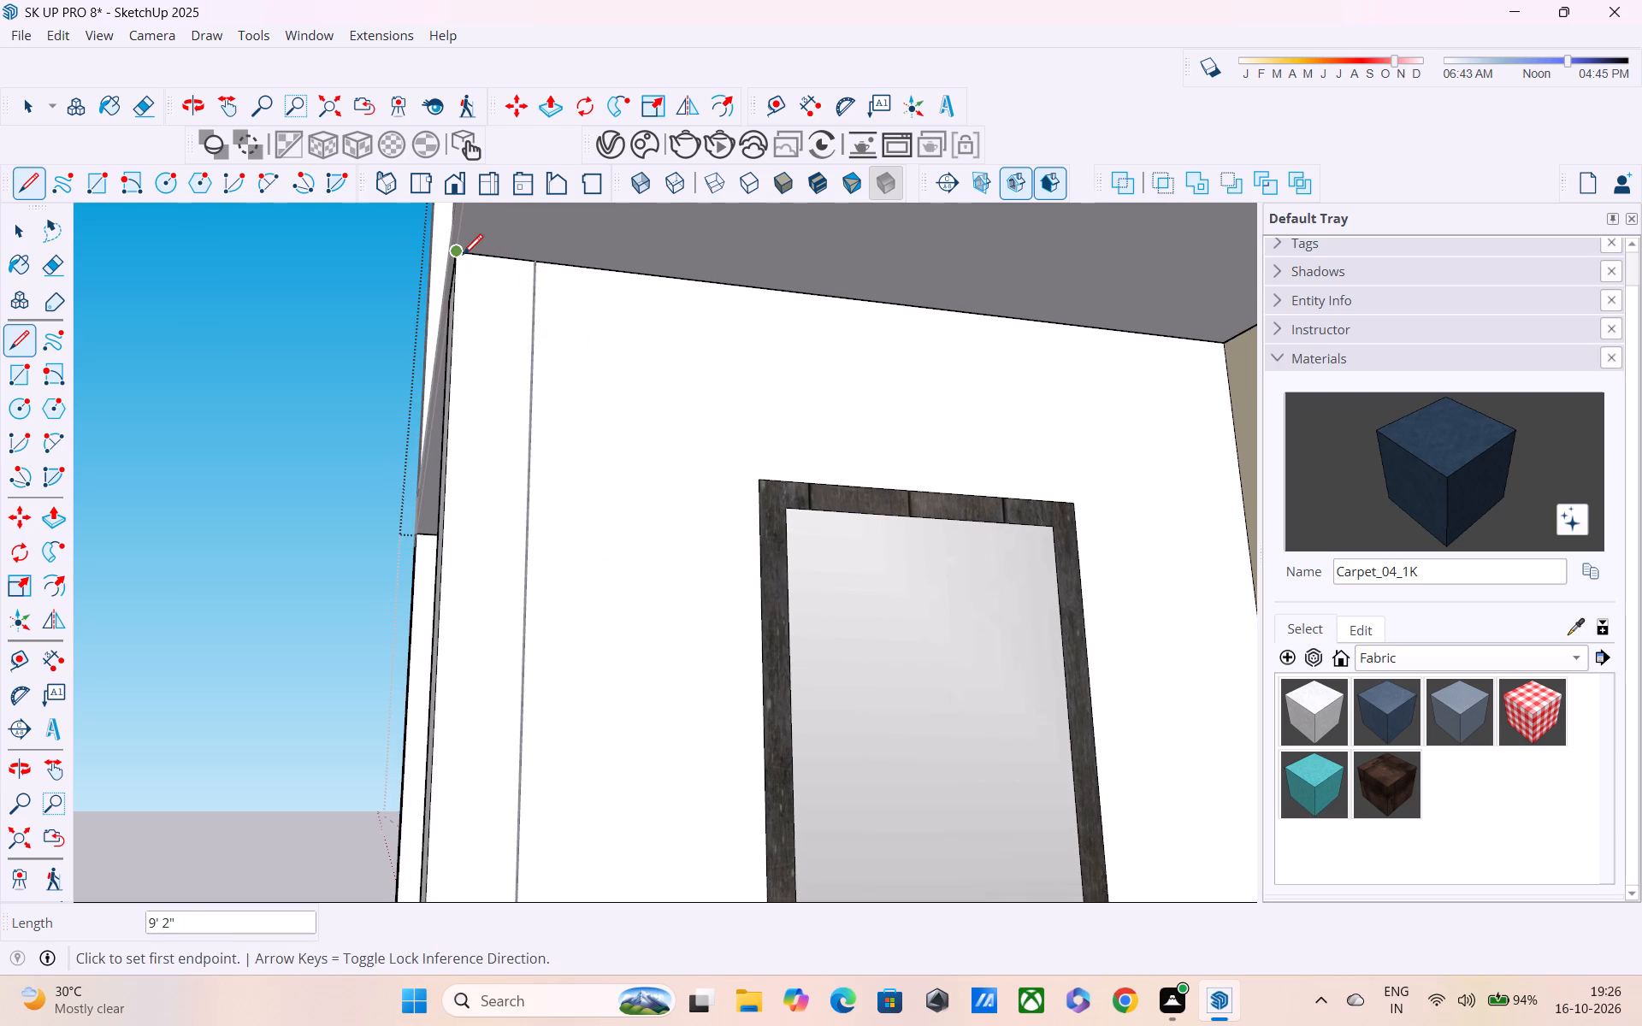
Draw a vertical line down the middle pillar's outer corner from the ceiling to the slab, closing its side face.
left_click(463, 256)
middle_click_drag(474, 498, 438, 386, "shift")
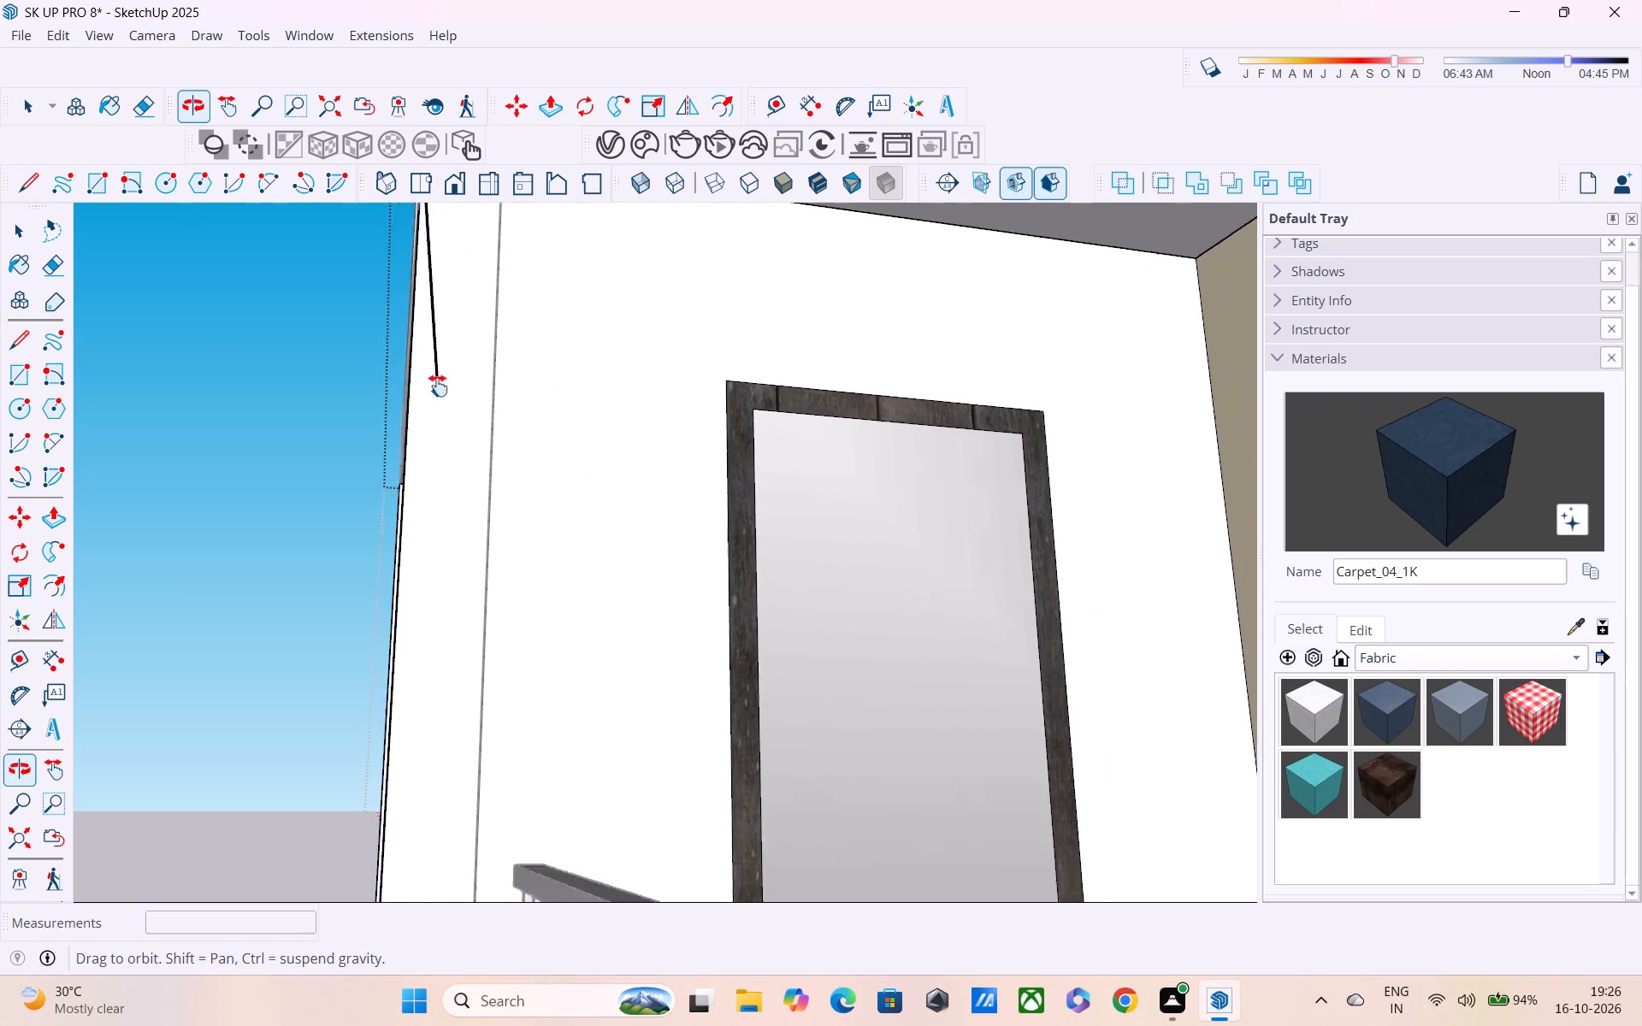
middle_click_drag(438, 386, 458, 265, "shift")
scroll(464, 347, "down", 4)
middle_click_drag(447, 687, 492, 520, "shift")
middle_click_drag(468, 688, 499, 749)
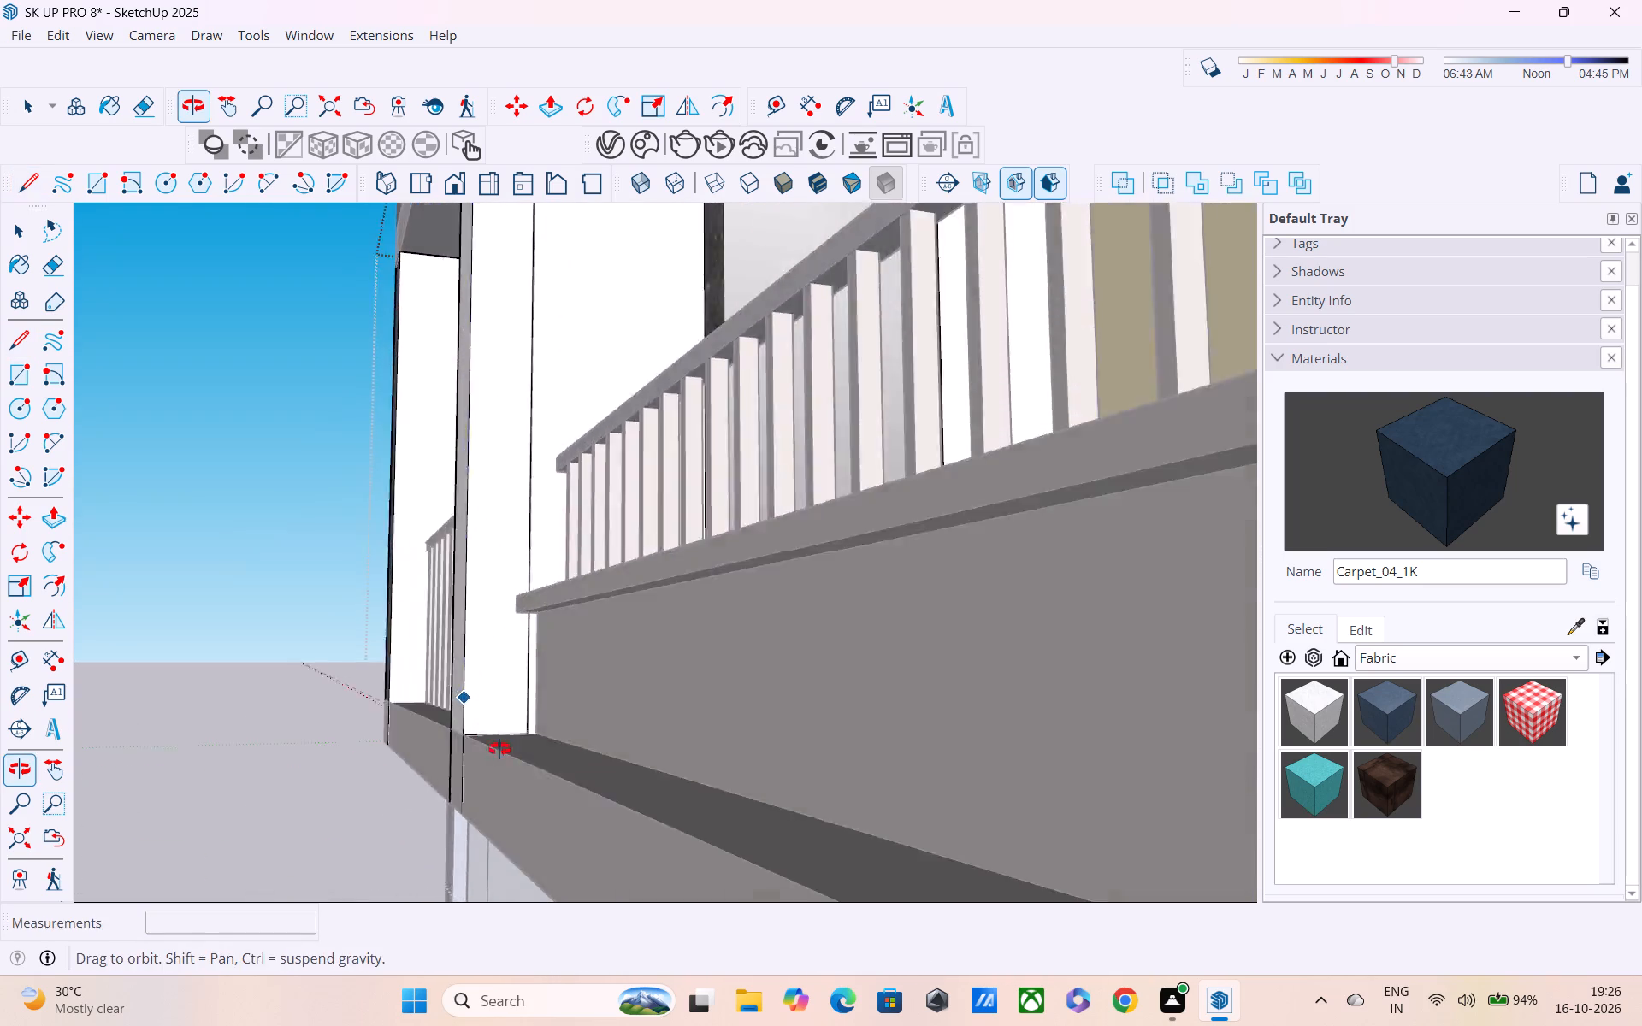
middle_click_drag(499, 749, 526, 781)
scroll(491, 743, "up", 4)
left_click(463, 737)
scroll(727, 743, "down", 1)
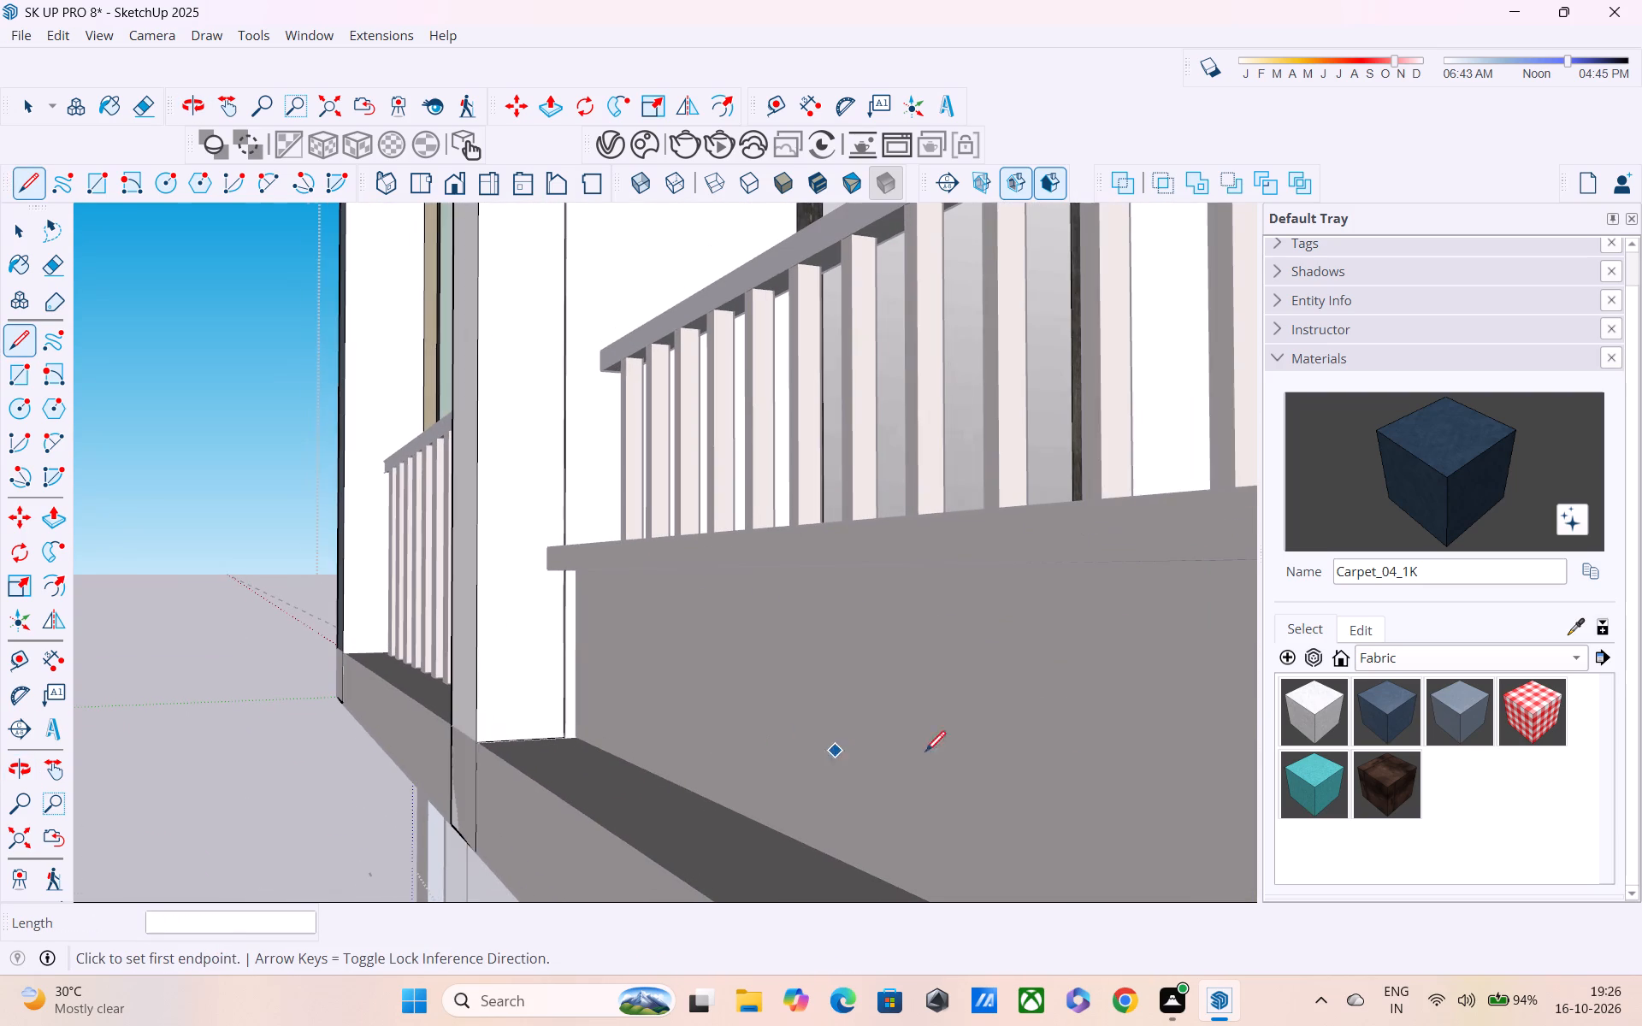
Paint the outlined side face of the middle front pillar with Denim_03_1K.
left_click(1393, 704)
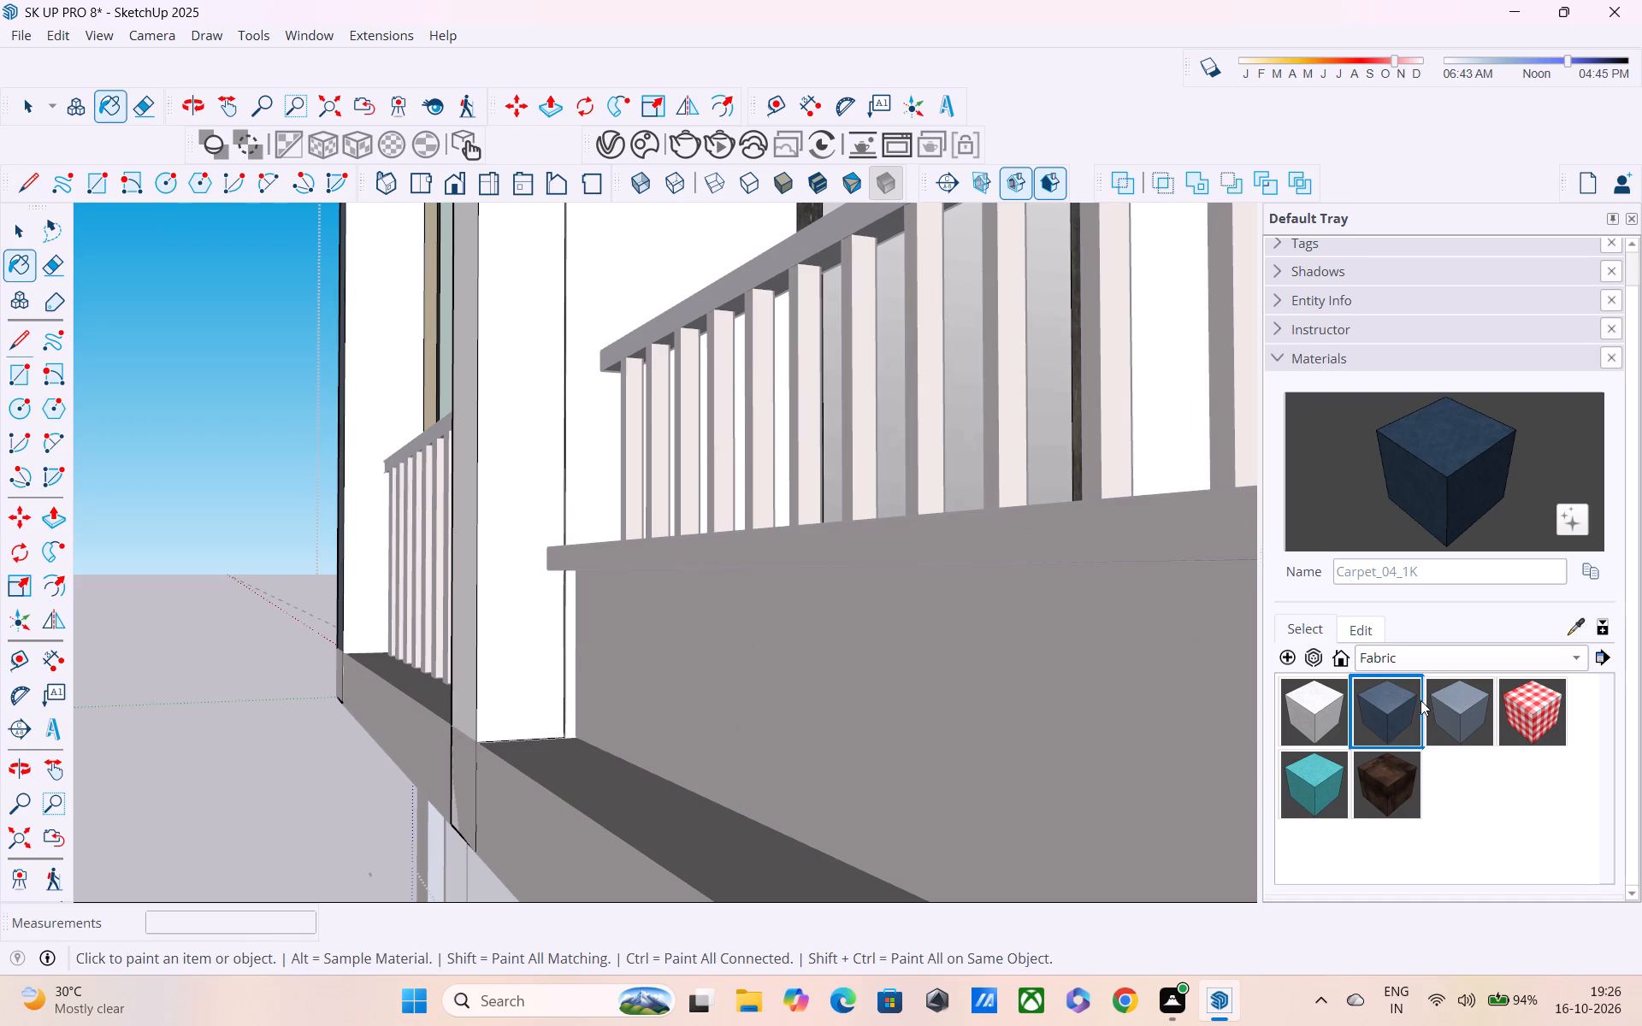
left_click(1460, 700)
left_click(505, 569)
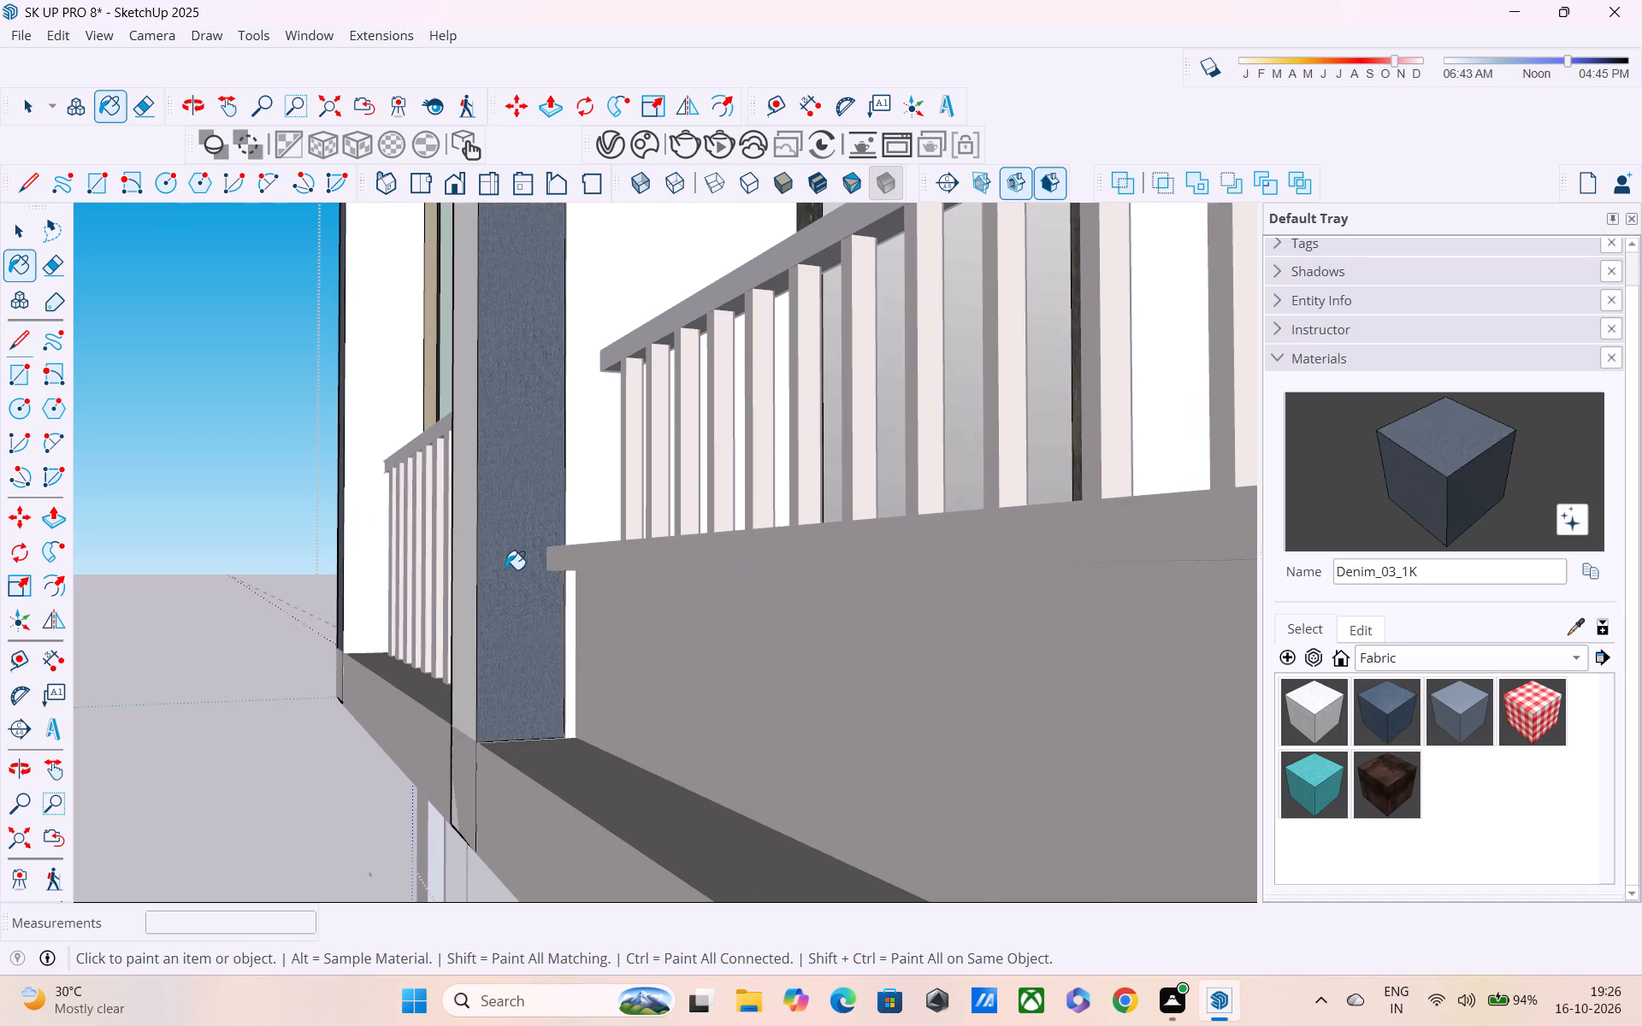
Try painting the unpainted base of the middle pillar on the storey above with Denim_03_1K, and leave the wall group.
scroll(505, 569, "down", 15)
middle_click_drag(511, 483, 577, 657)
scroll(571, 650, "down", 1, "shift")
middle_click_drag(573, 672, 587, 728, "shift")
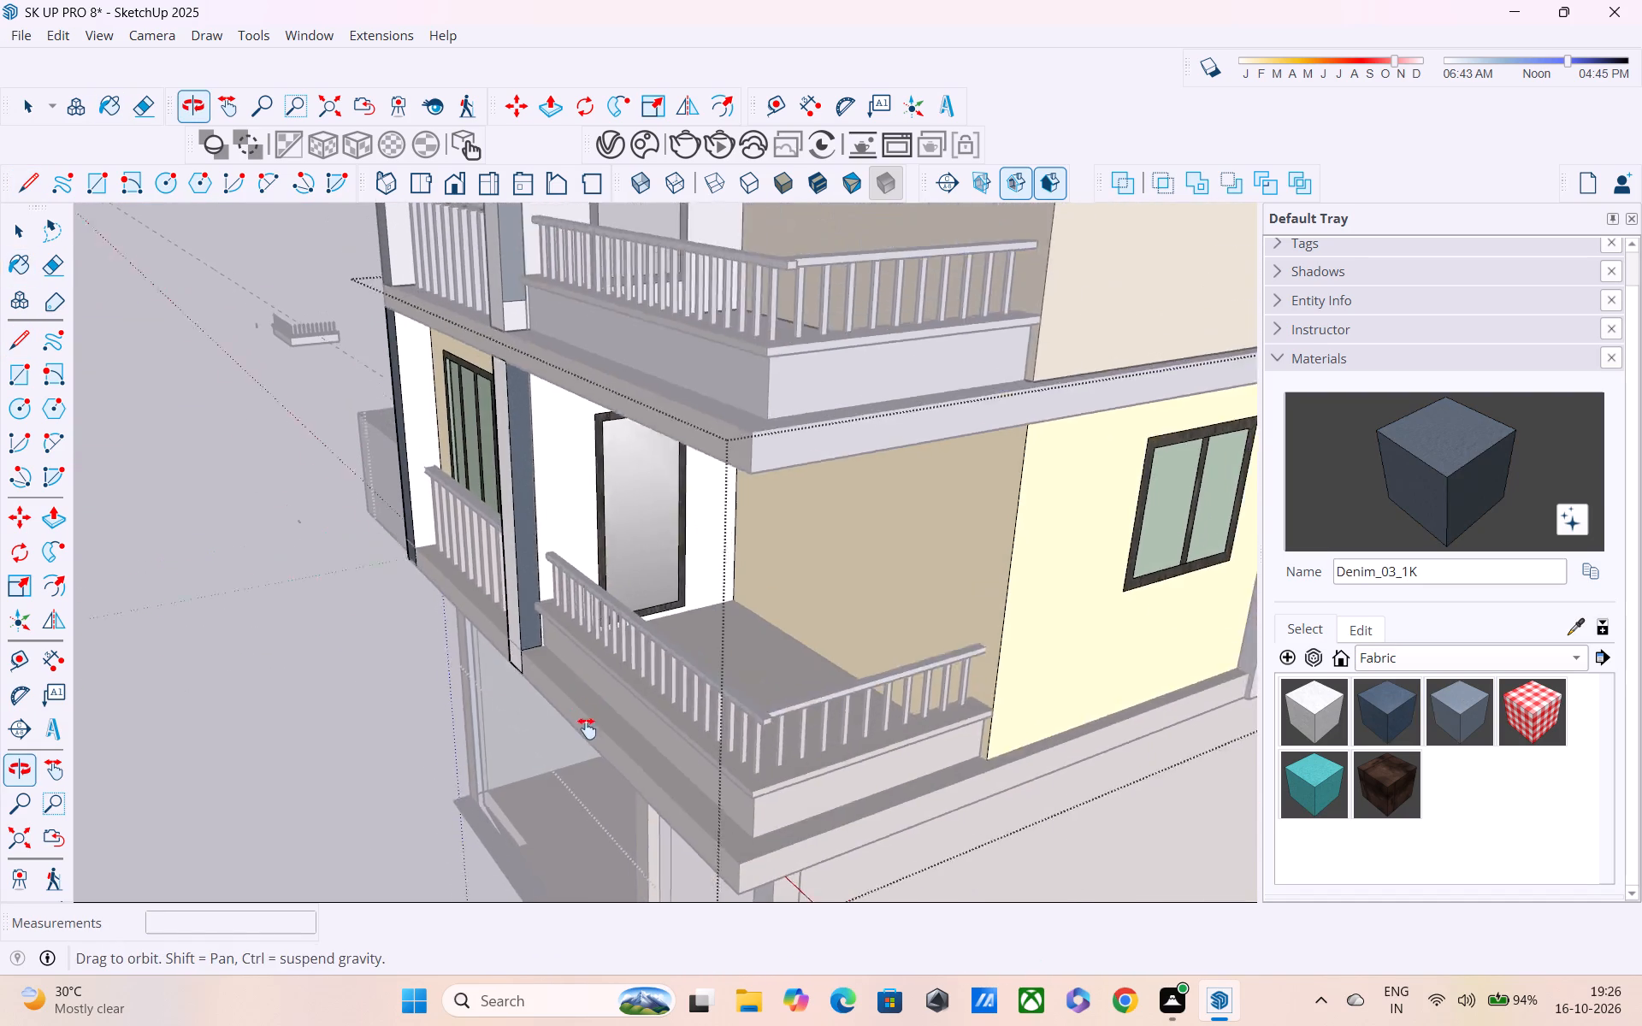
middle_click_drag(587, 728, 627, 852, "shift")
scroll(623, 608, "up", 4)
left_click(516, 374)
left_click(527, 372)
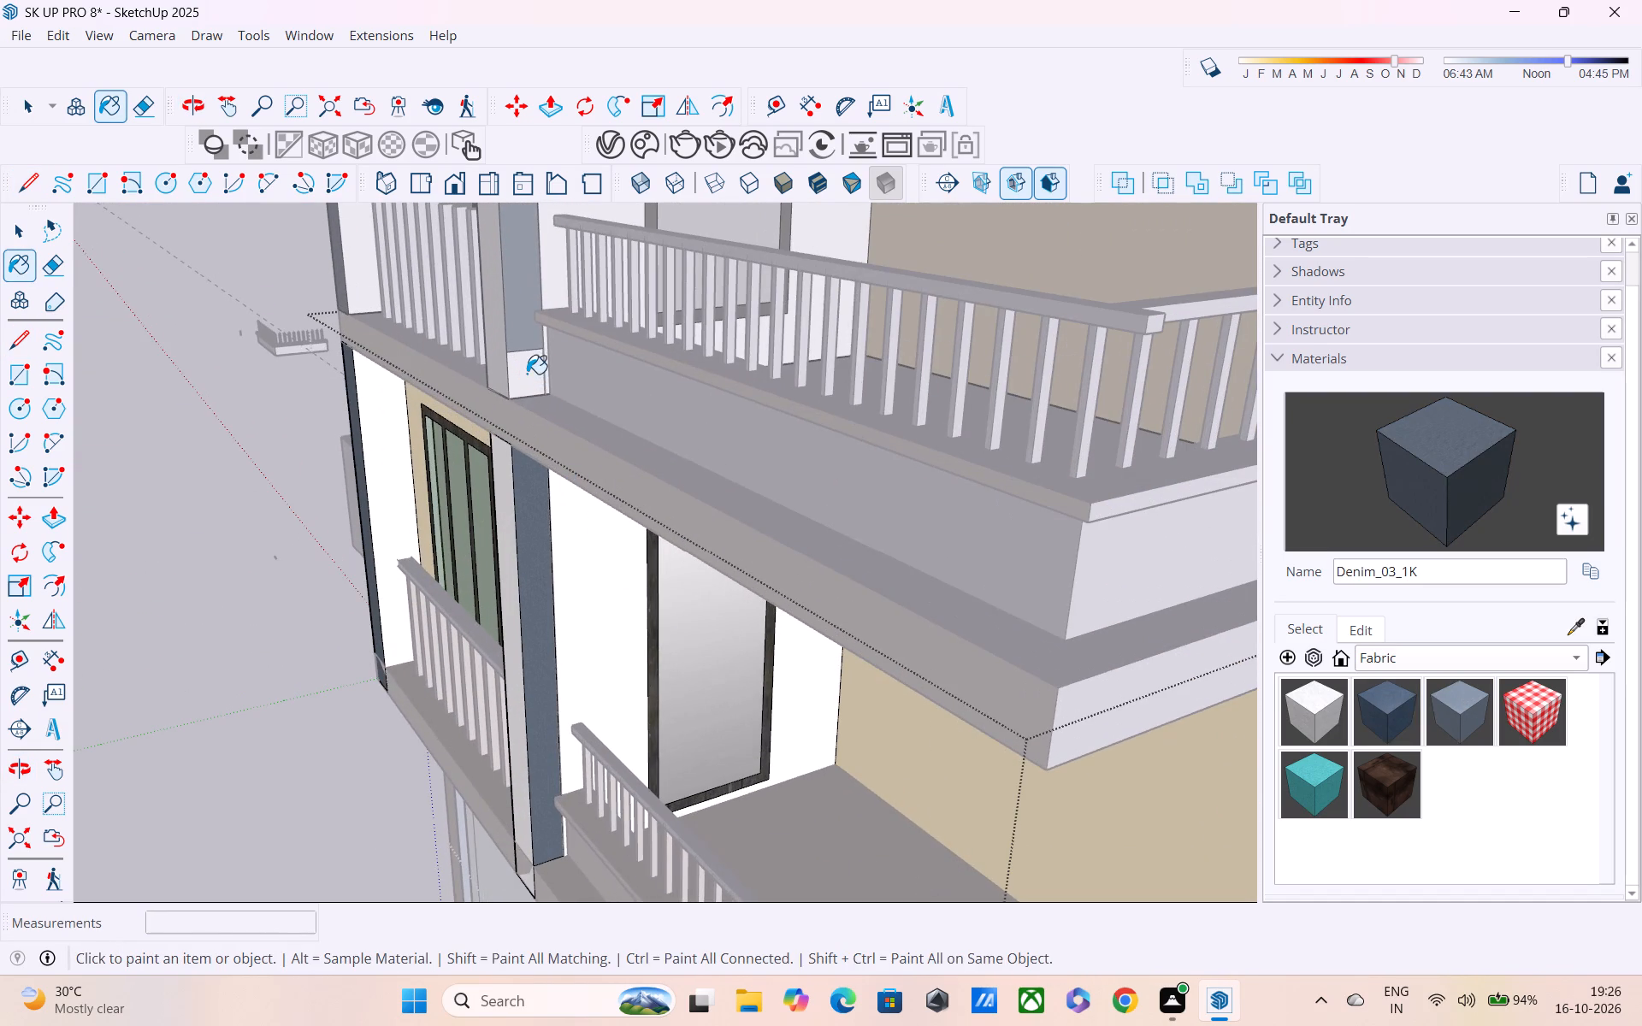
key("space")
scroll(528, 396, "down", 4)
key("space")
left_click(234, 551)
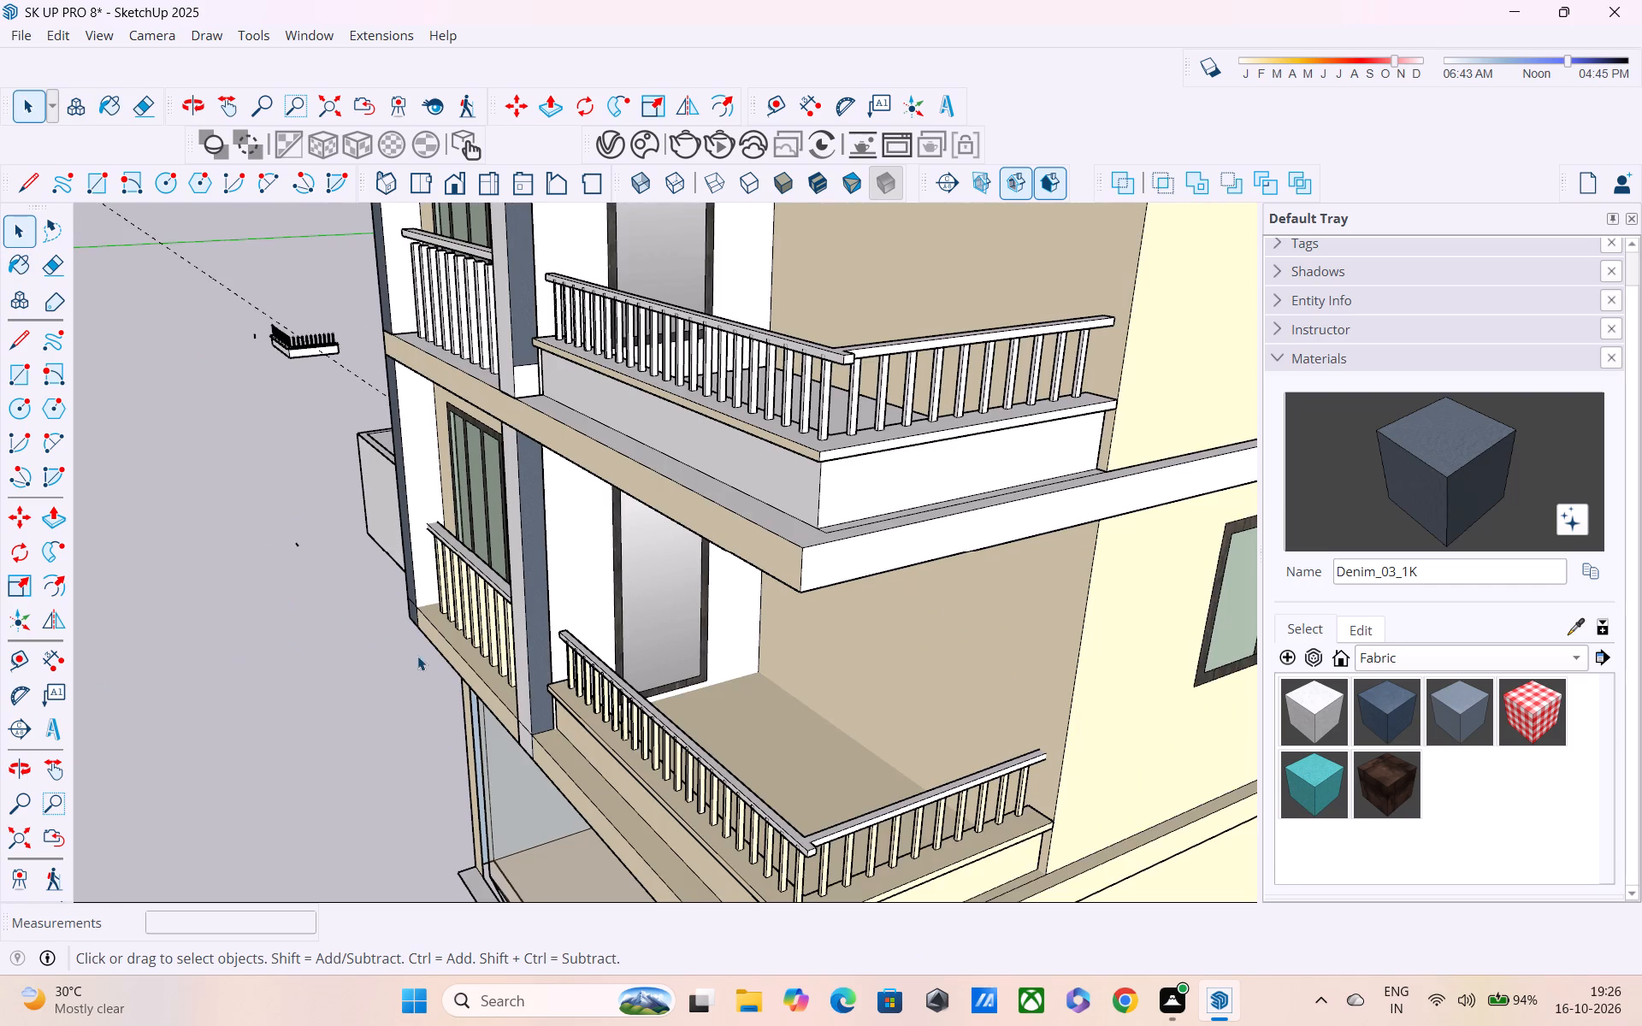
Examine the building's front and side facades to check the pillar colours across all storeys.
scroll(658, 656, "down", 5)
middle_click_drag(632, 661, 949, 613)
scroll(949, 609, "up", 1)
scroll(939, 585, "down", 5)
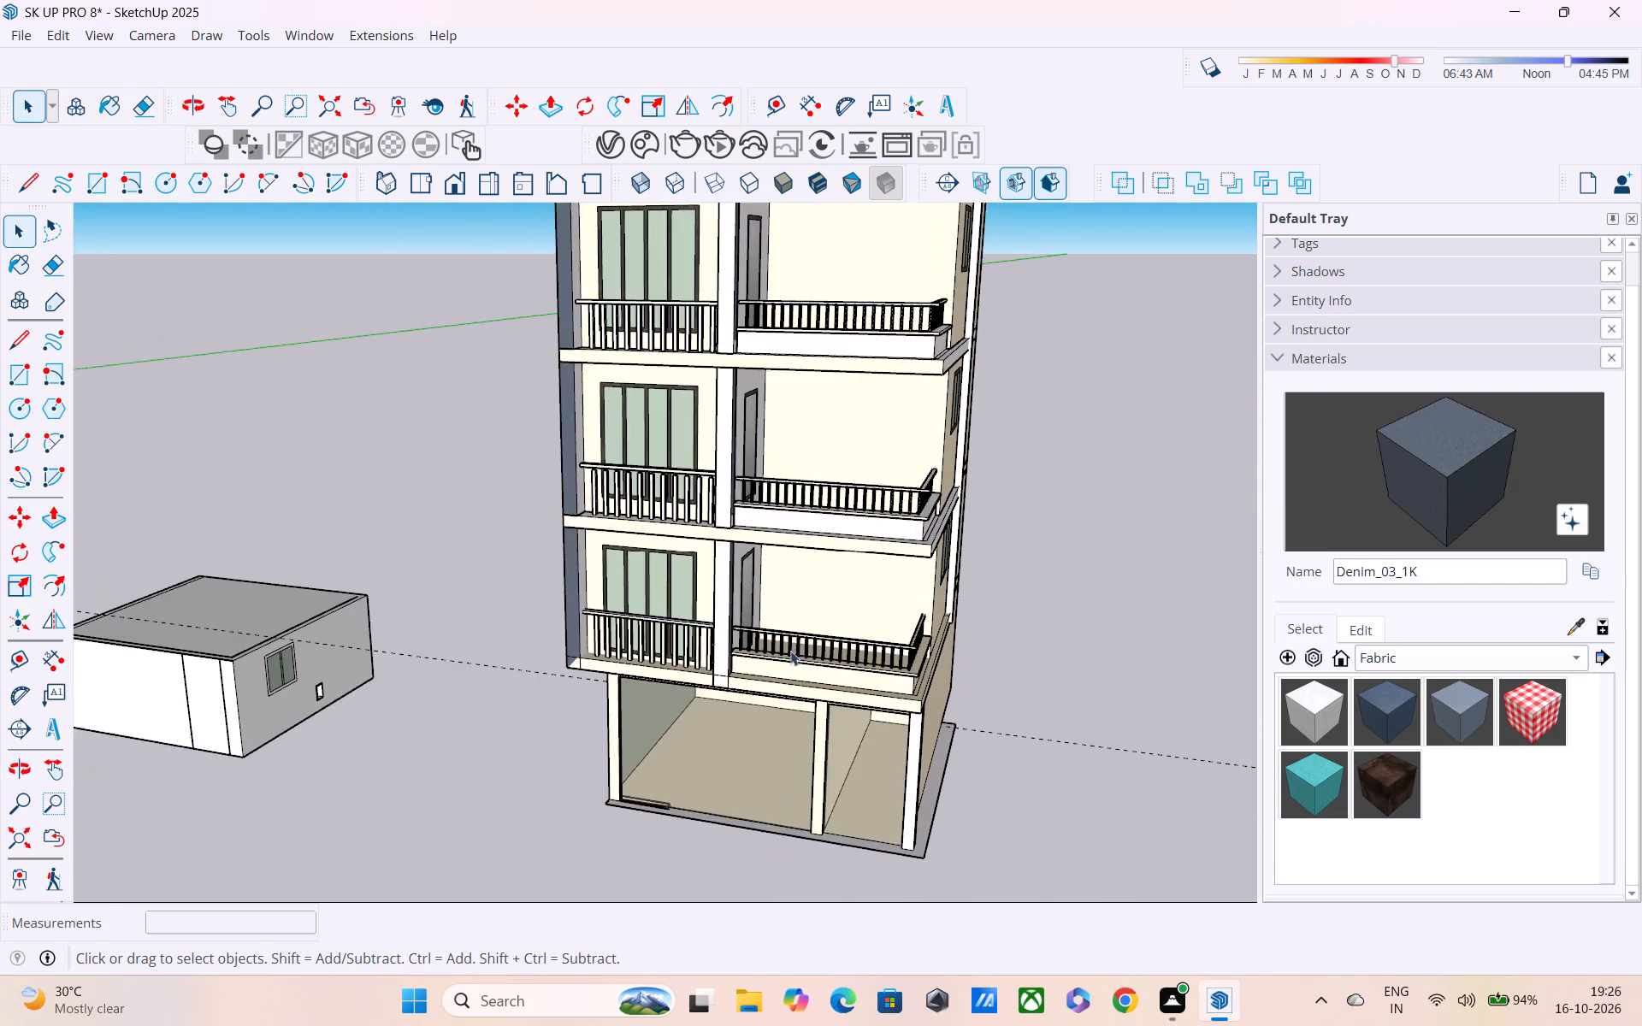
middle_click_drag(790, 651, 958, 603)
scroll(958, 602, "down", 6)
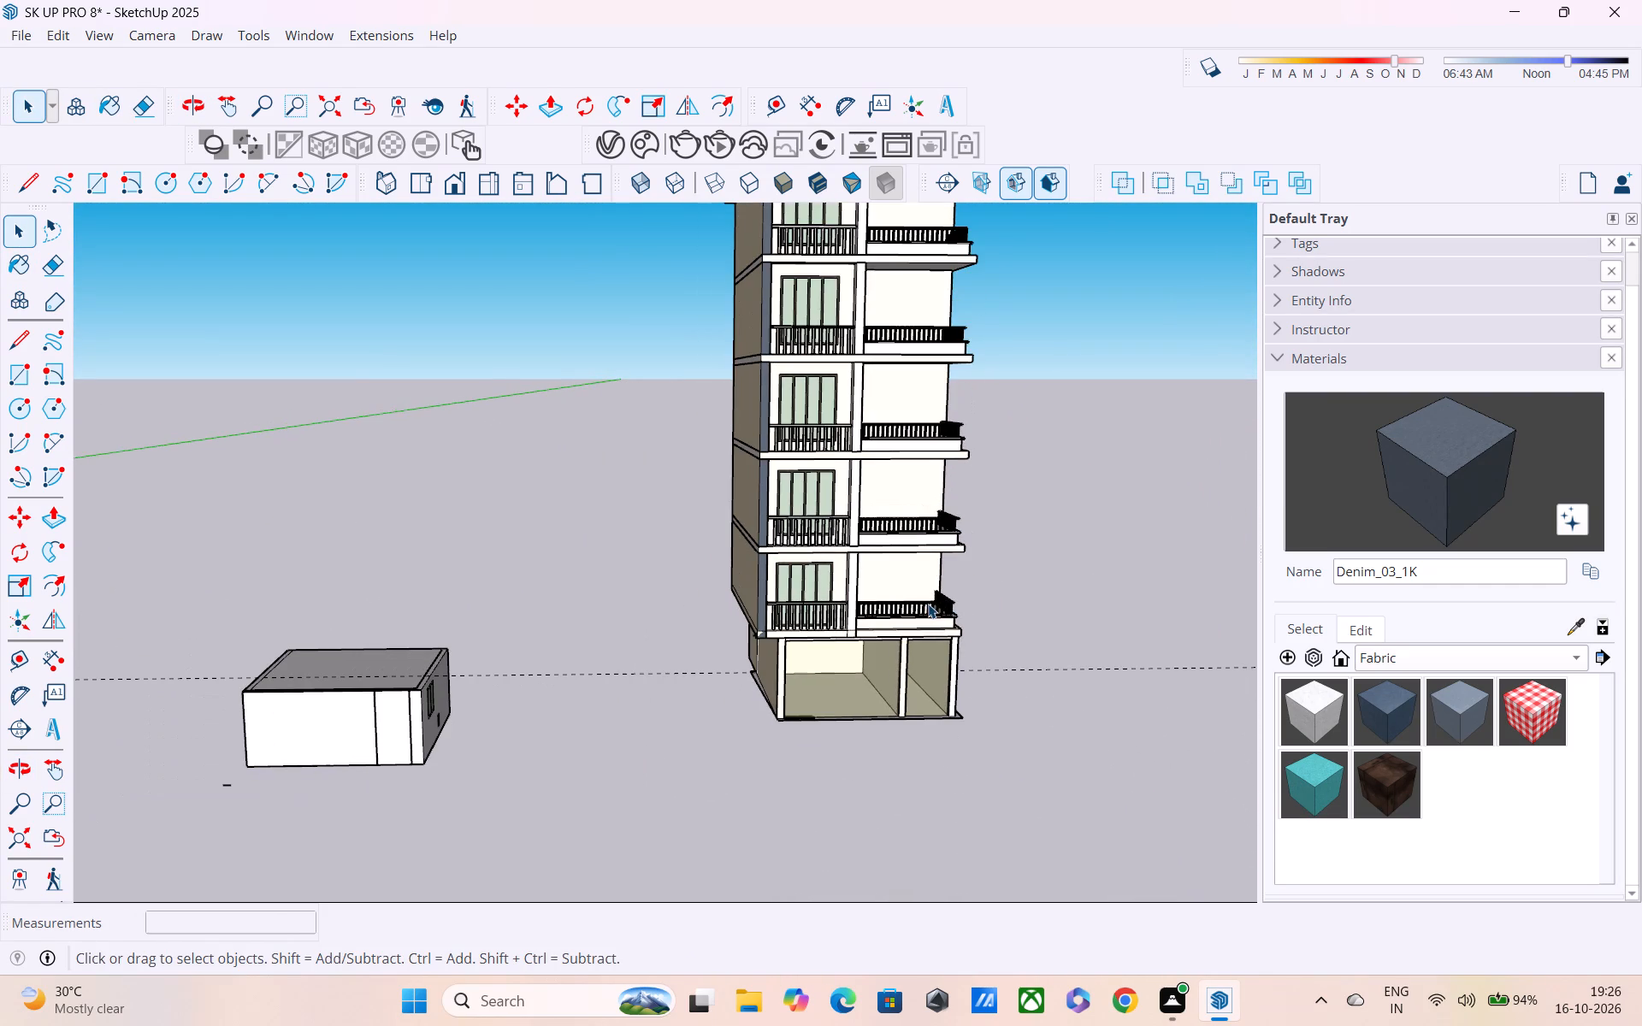
scroll(903, 603, "down", 1)
middle_click_drag(846, 554, 401, 555)
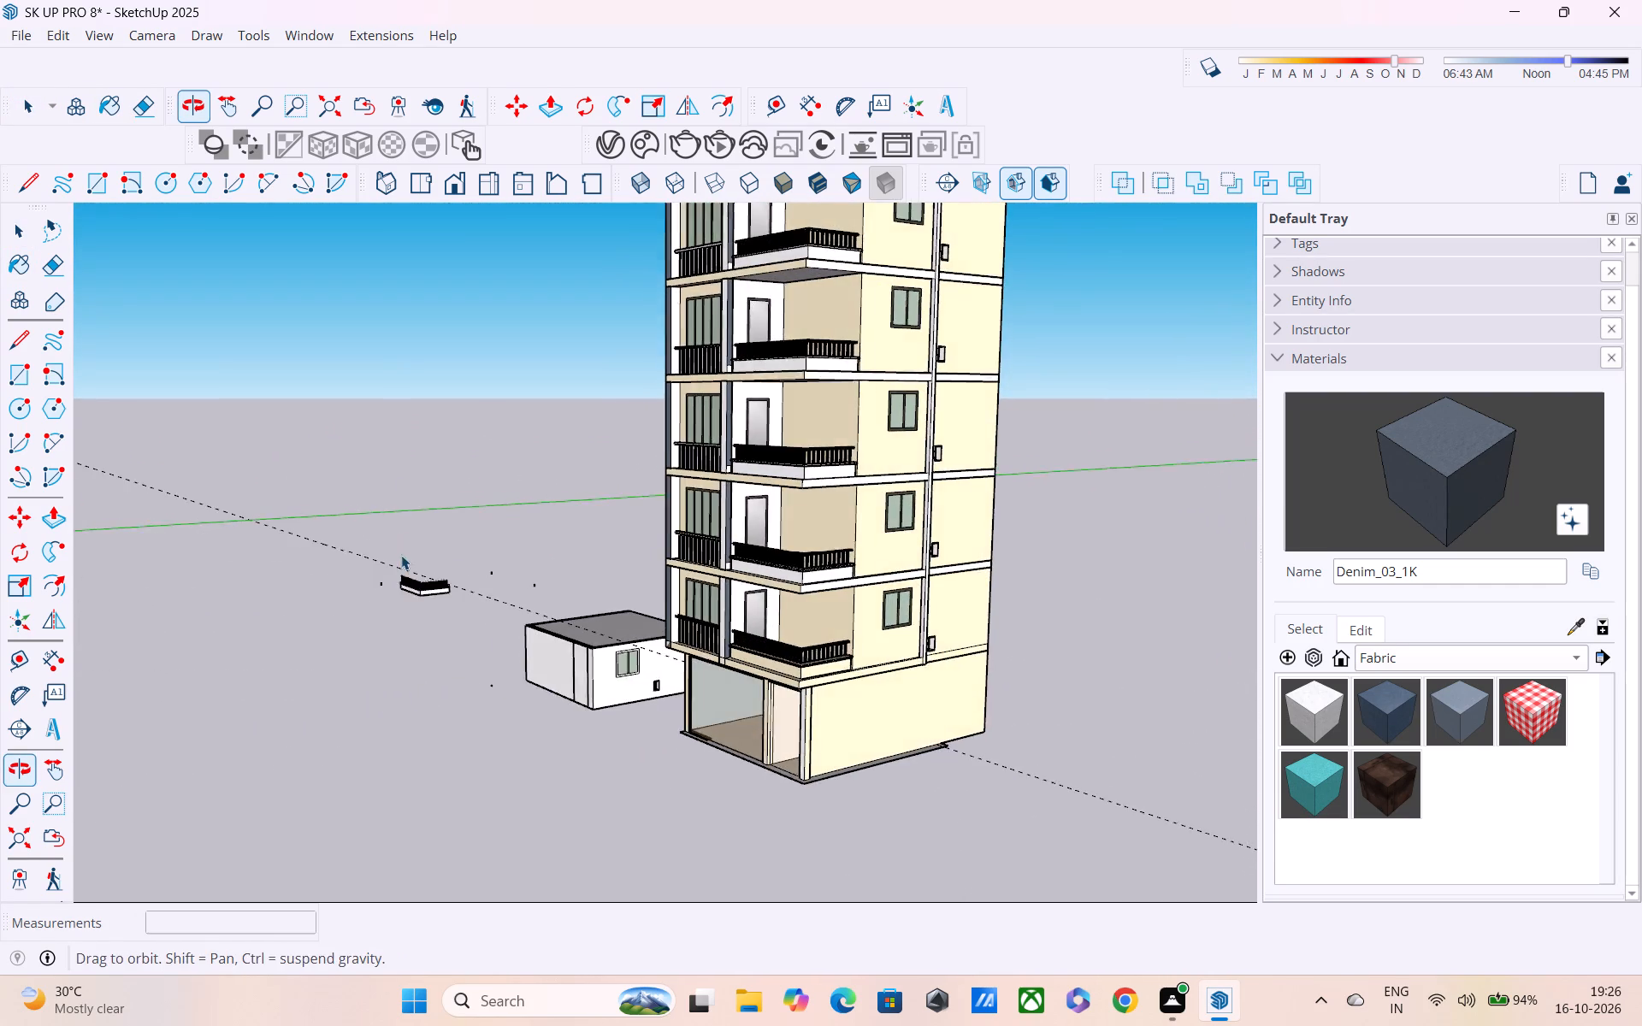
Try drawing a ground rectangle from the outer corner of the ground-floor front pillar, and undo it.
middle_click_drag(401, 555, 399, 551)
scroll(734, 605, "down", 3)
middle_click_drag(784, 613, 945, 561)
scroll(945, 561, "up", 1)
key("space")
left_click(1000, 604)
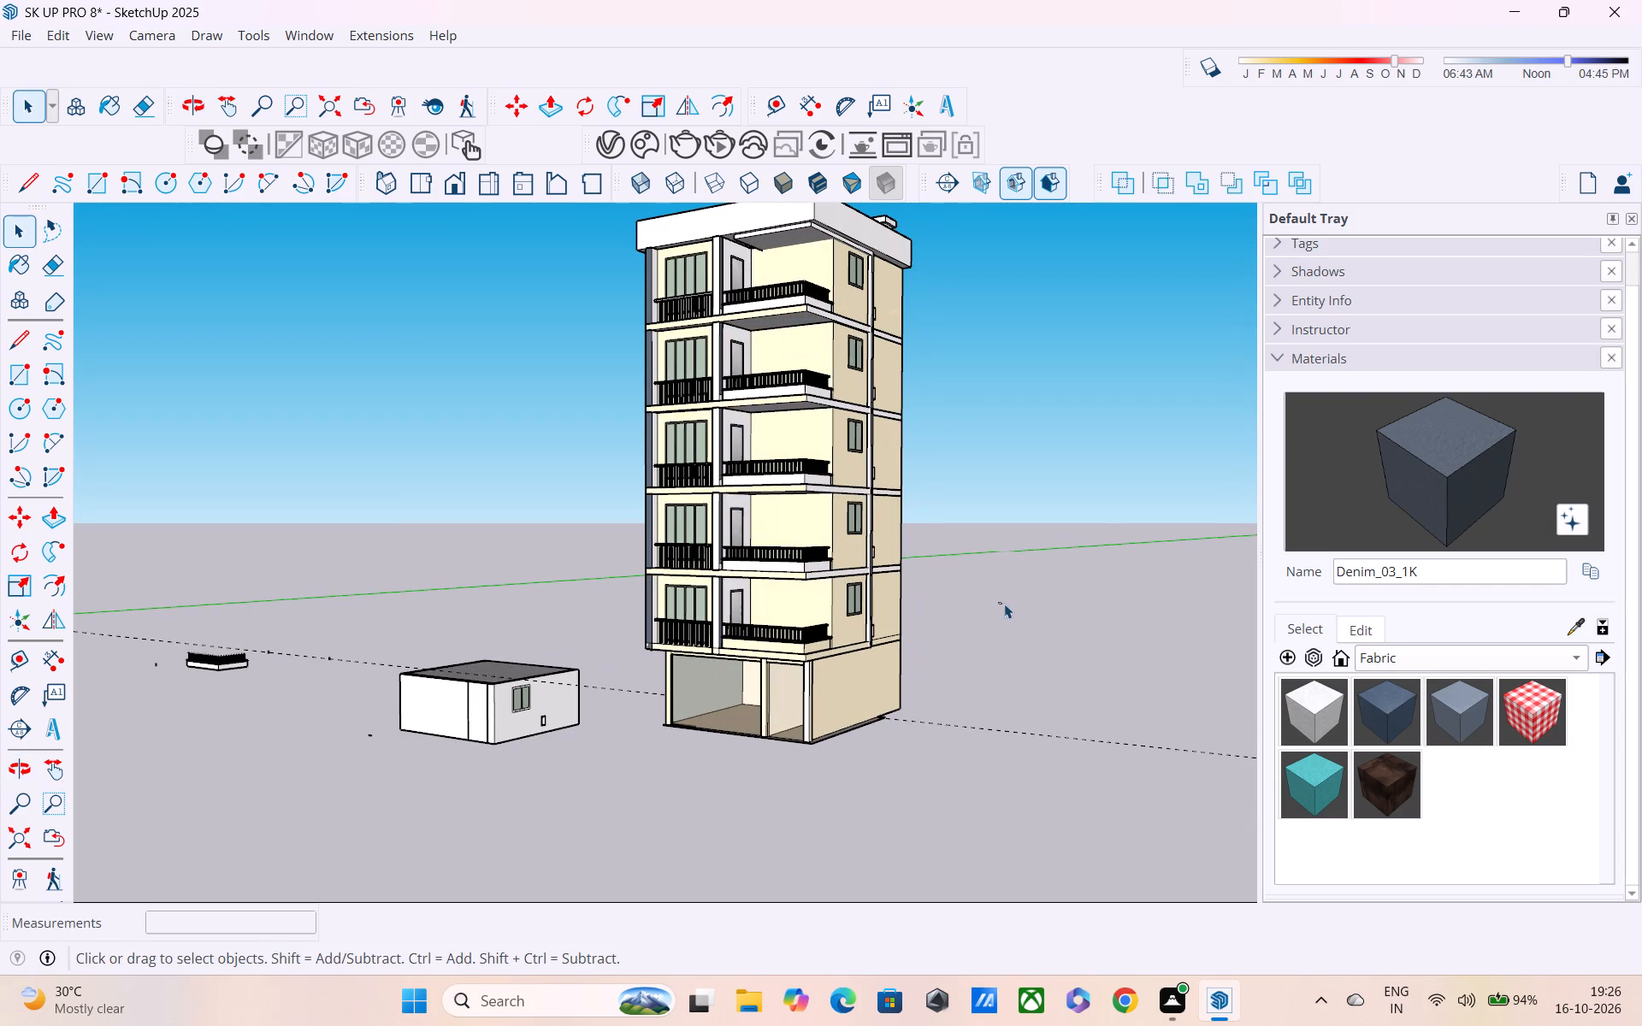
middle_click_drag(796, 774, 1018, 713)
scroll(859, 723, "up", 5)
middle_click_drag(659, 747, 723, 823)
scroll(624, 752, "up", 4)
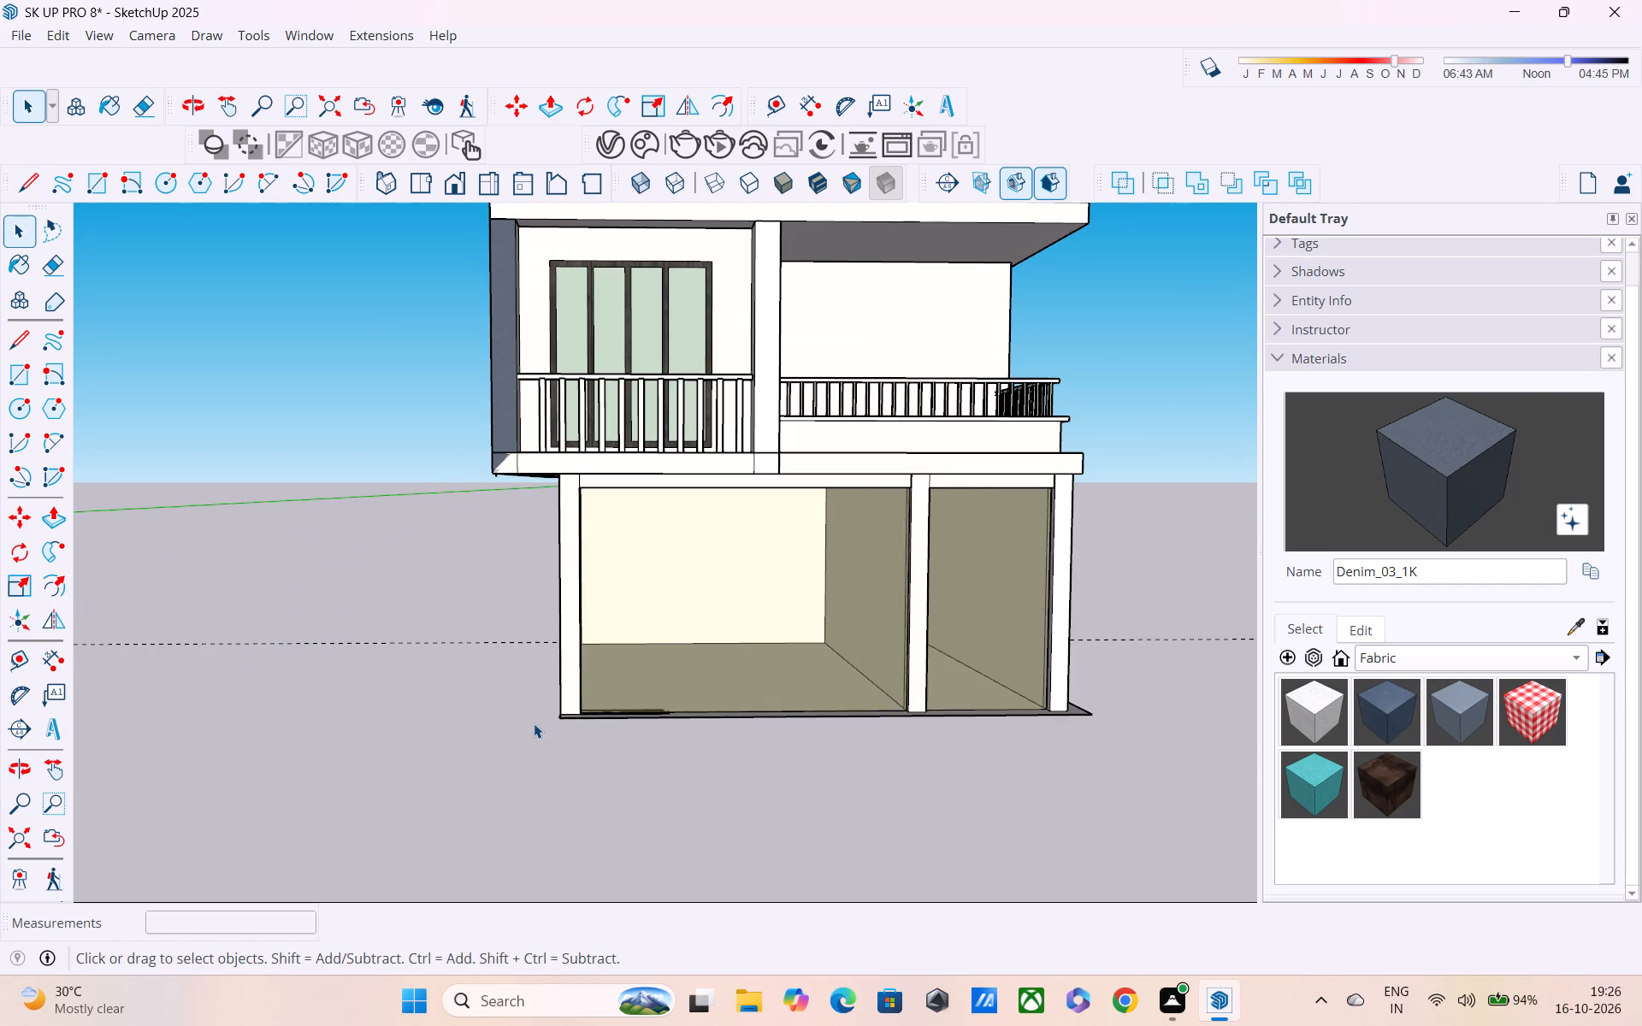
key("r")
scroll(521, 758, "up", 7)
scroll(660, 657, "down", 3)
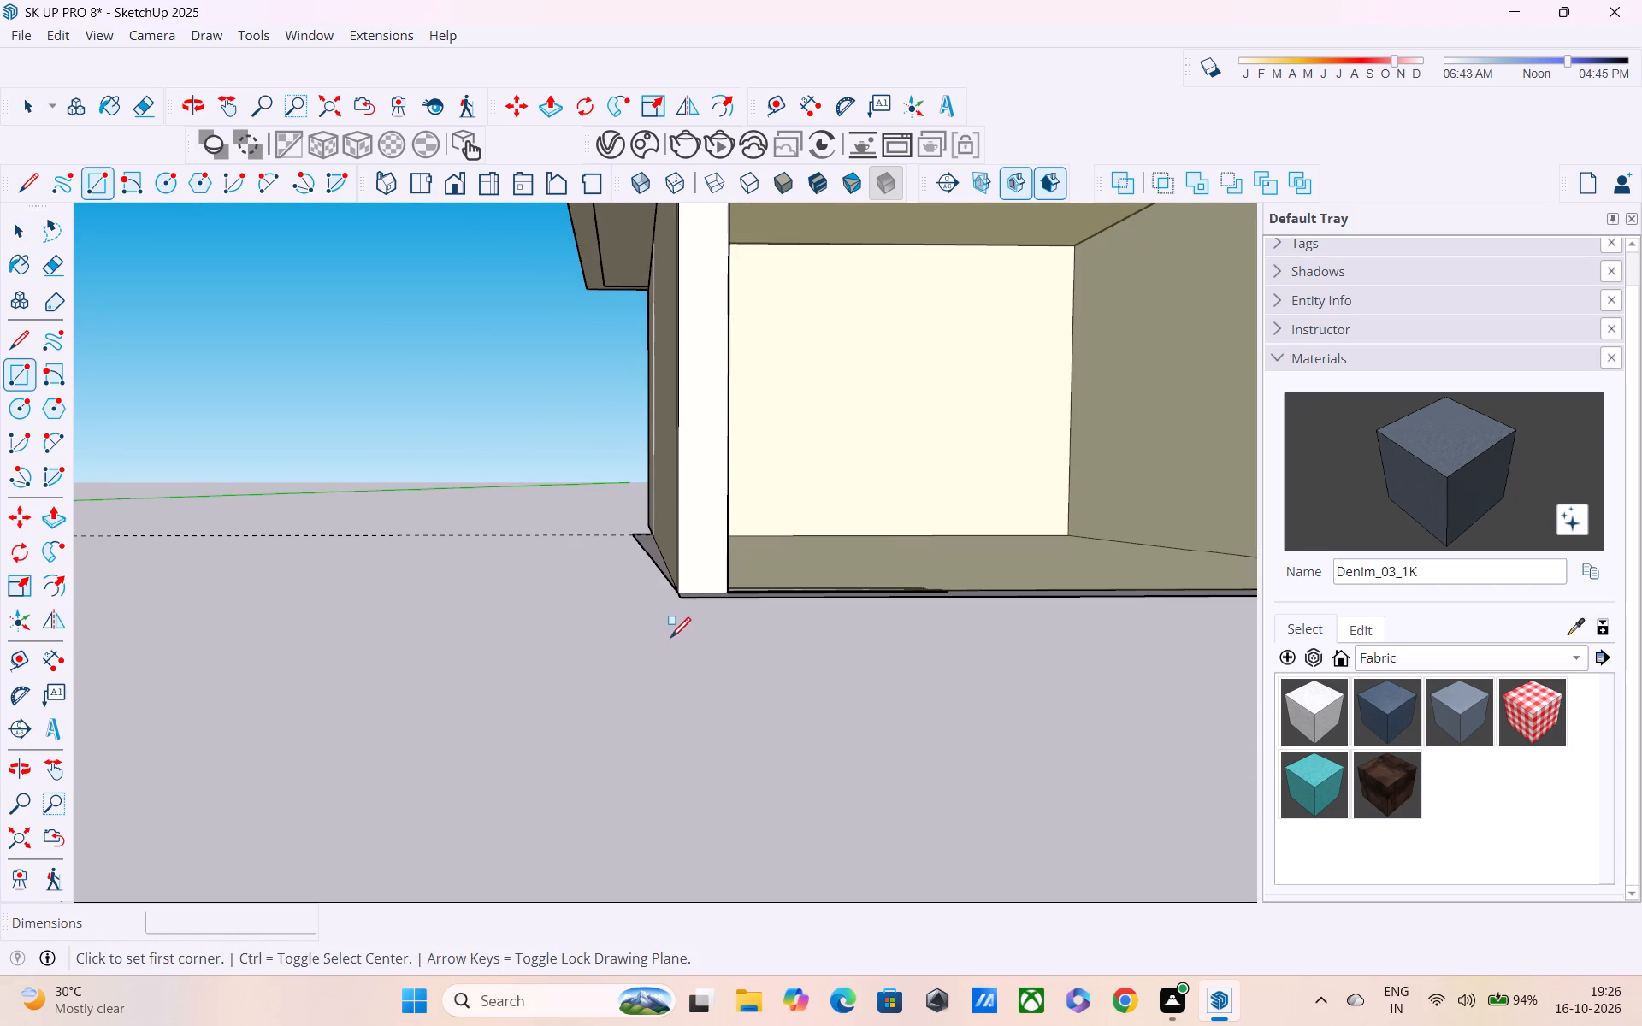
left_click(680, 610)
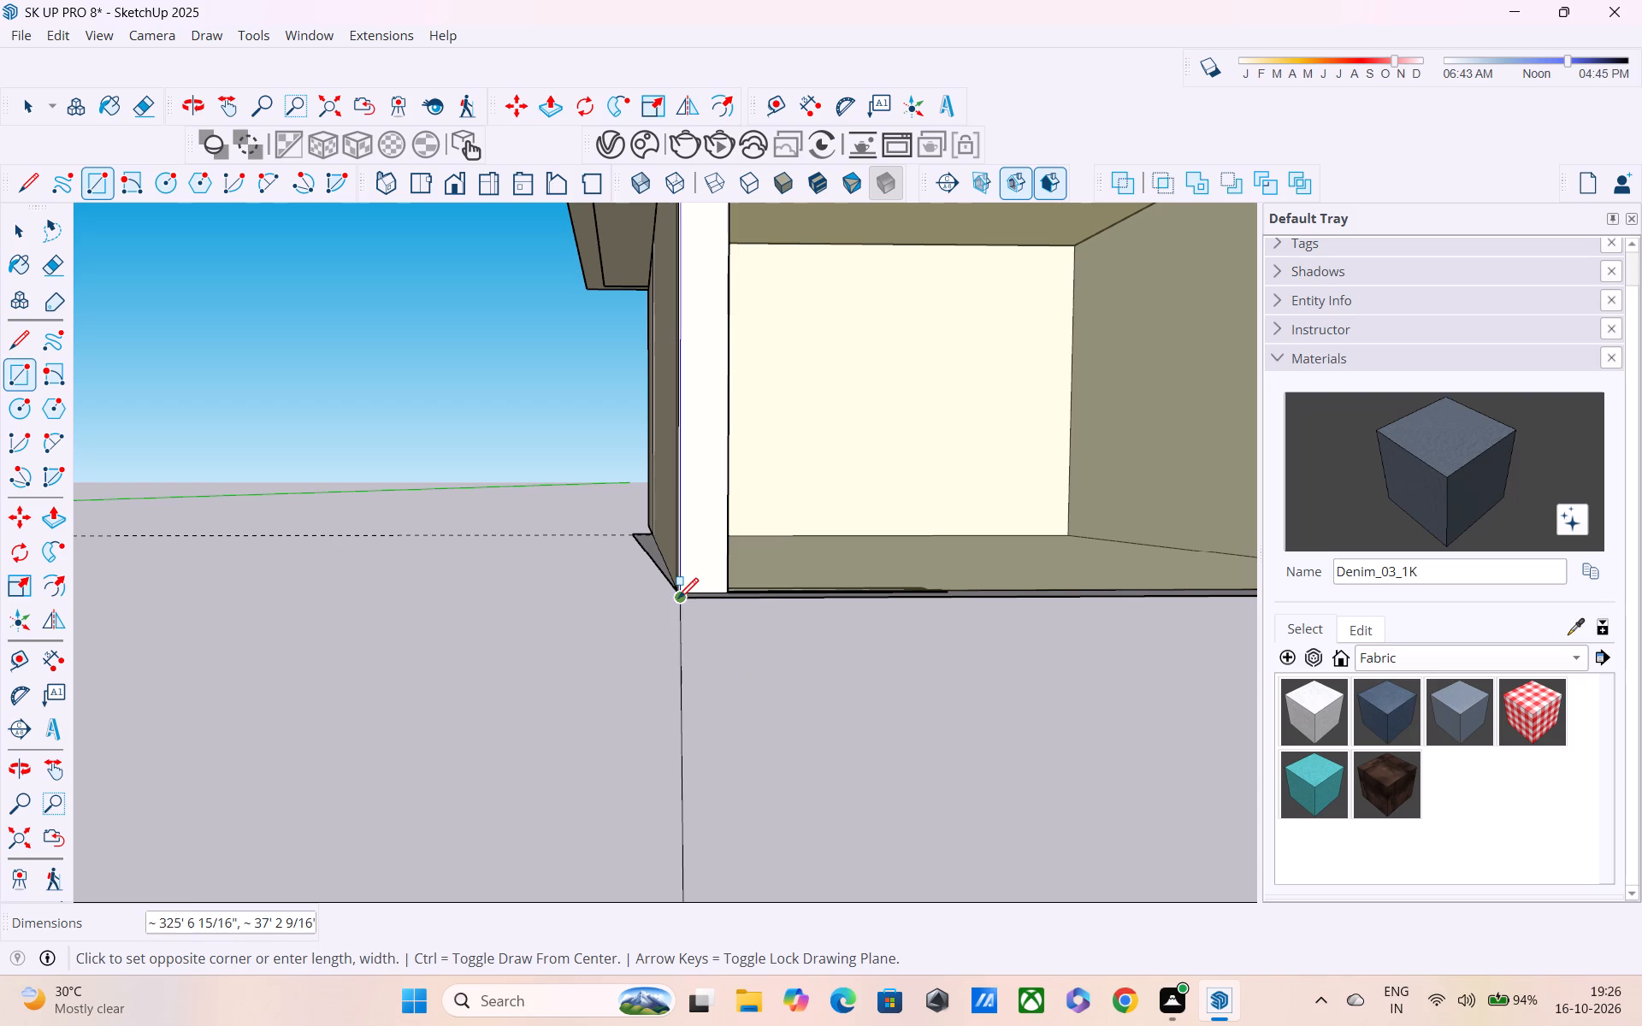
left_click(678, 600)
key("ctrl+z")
Draw a ground rectangle about 24' by 10' along the front of the ground floor, starting at the outer pillar's corner.
scroll(738, 641, "down", 3)
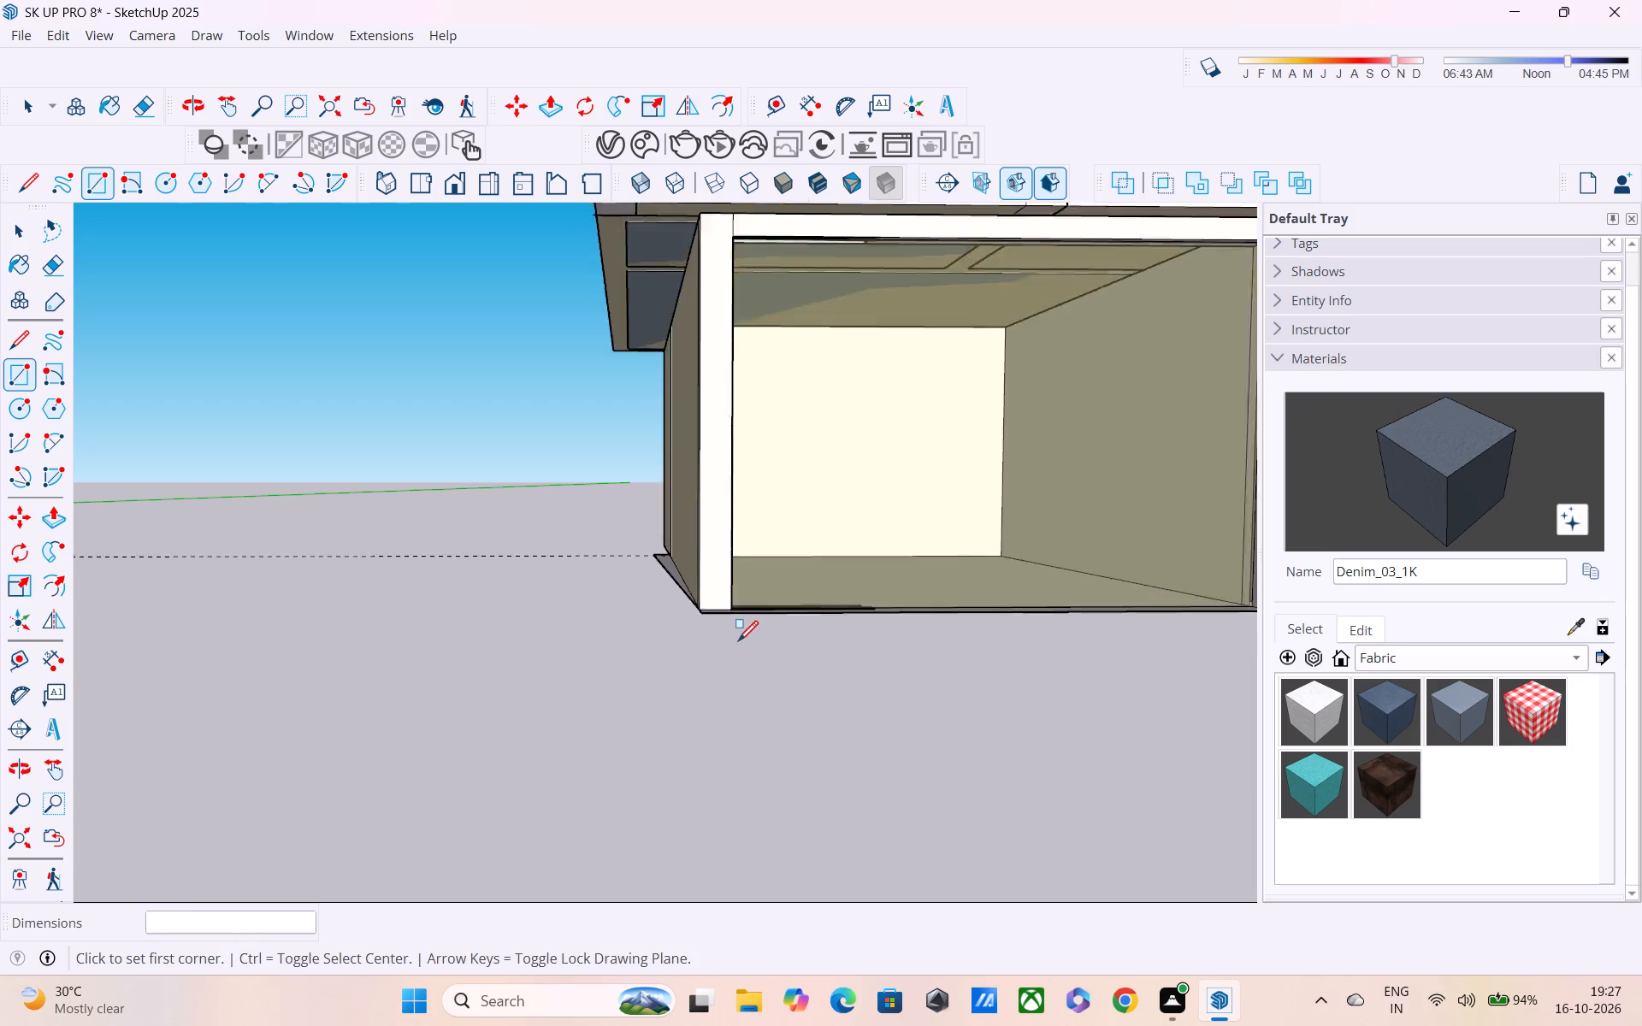
middle_click_drag(727, 646, 450, 673)
scroll(450, 673, "up", 4)
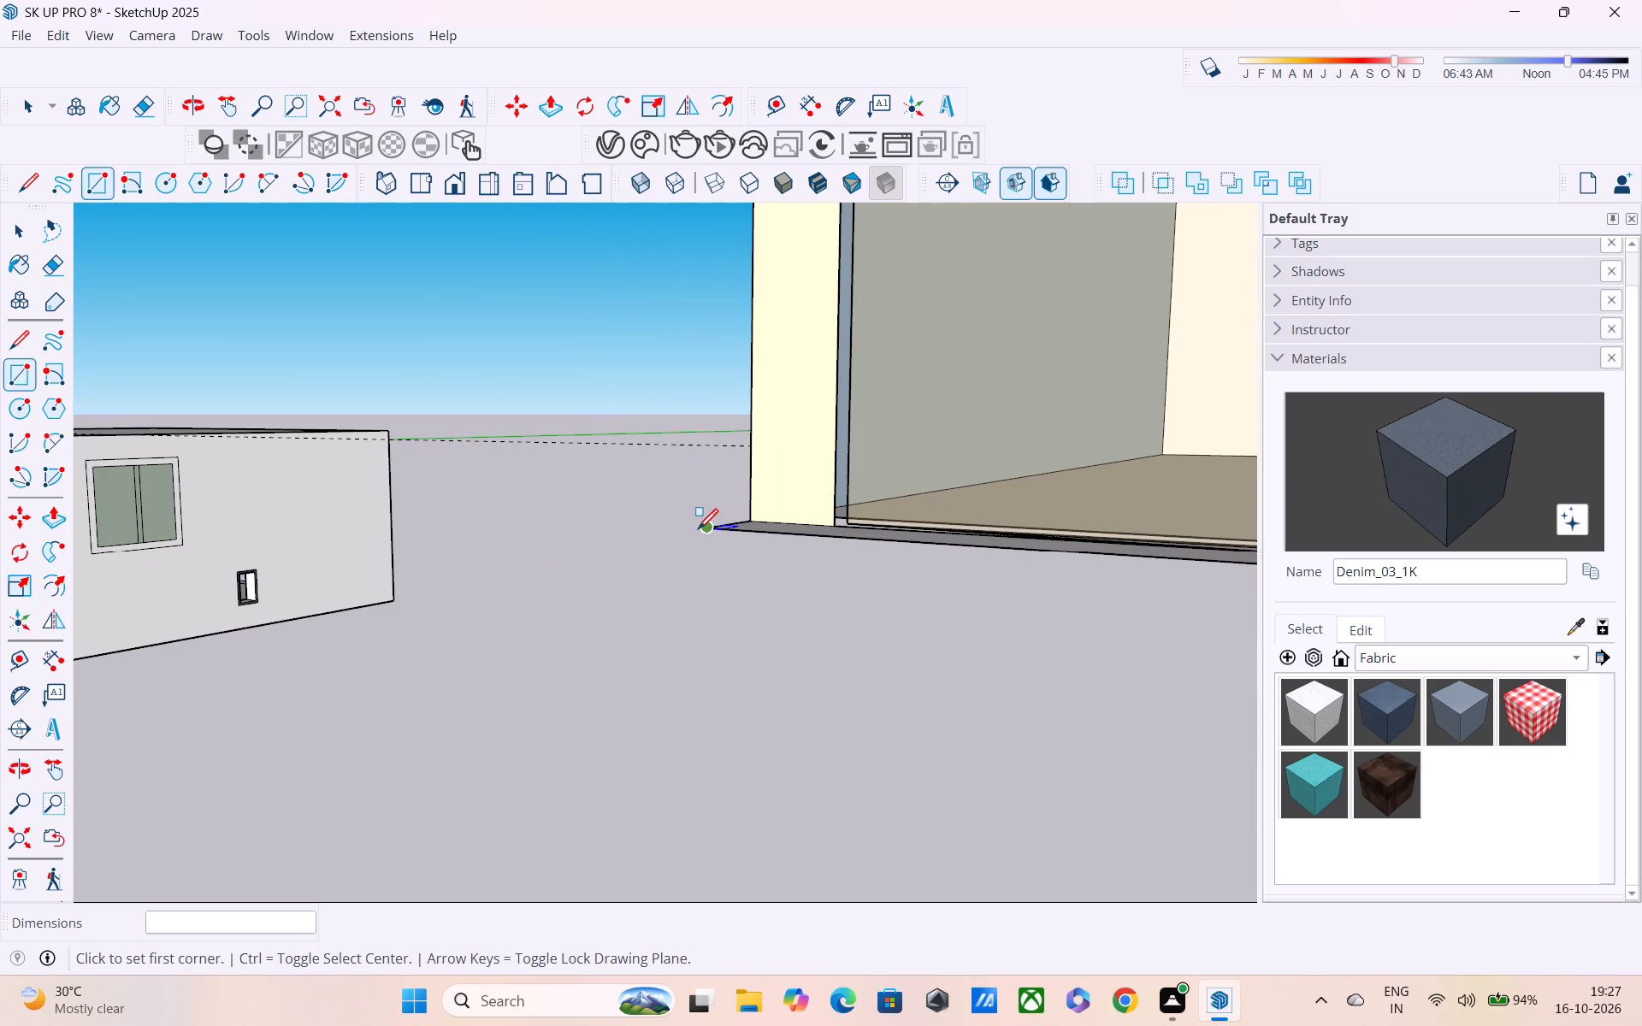
left_click(698, 531)
scroll(645, 612, "down", 4)
scroll(847, 731, "down", 2)
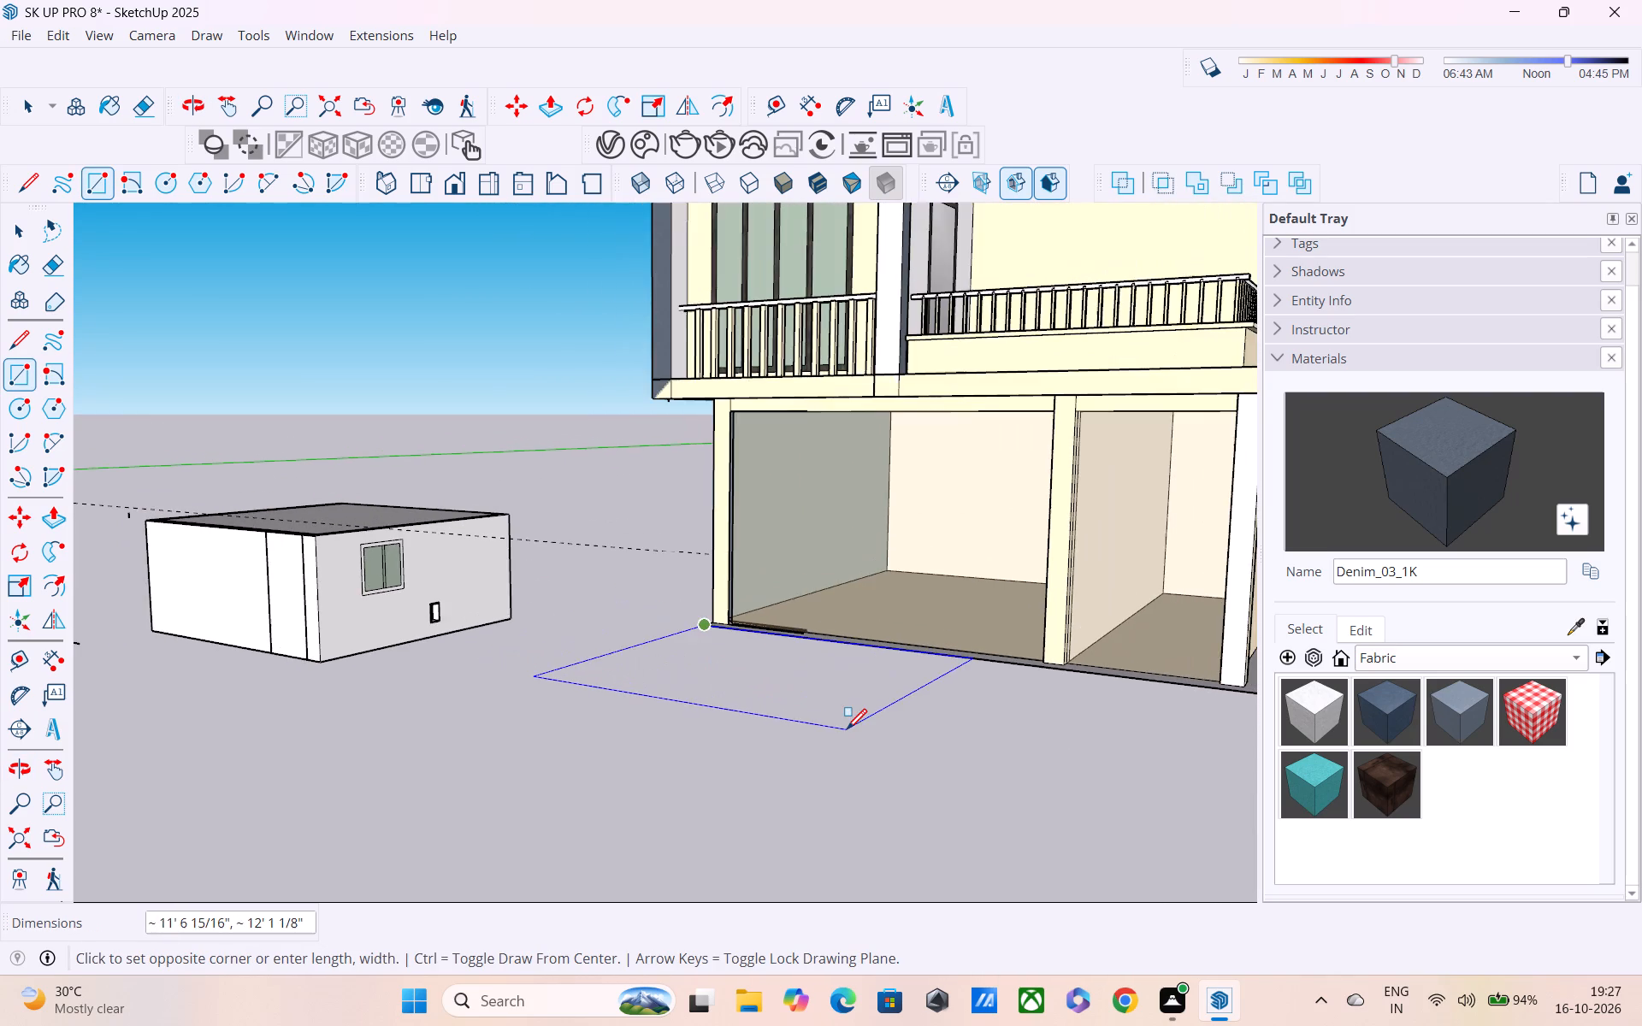
middle_click_drag(842, 731, 446, 669, "shift")
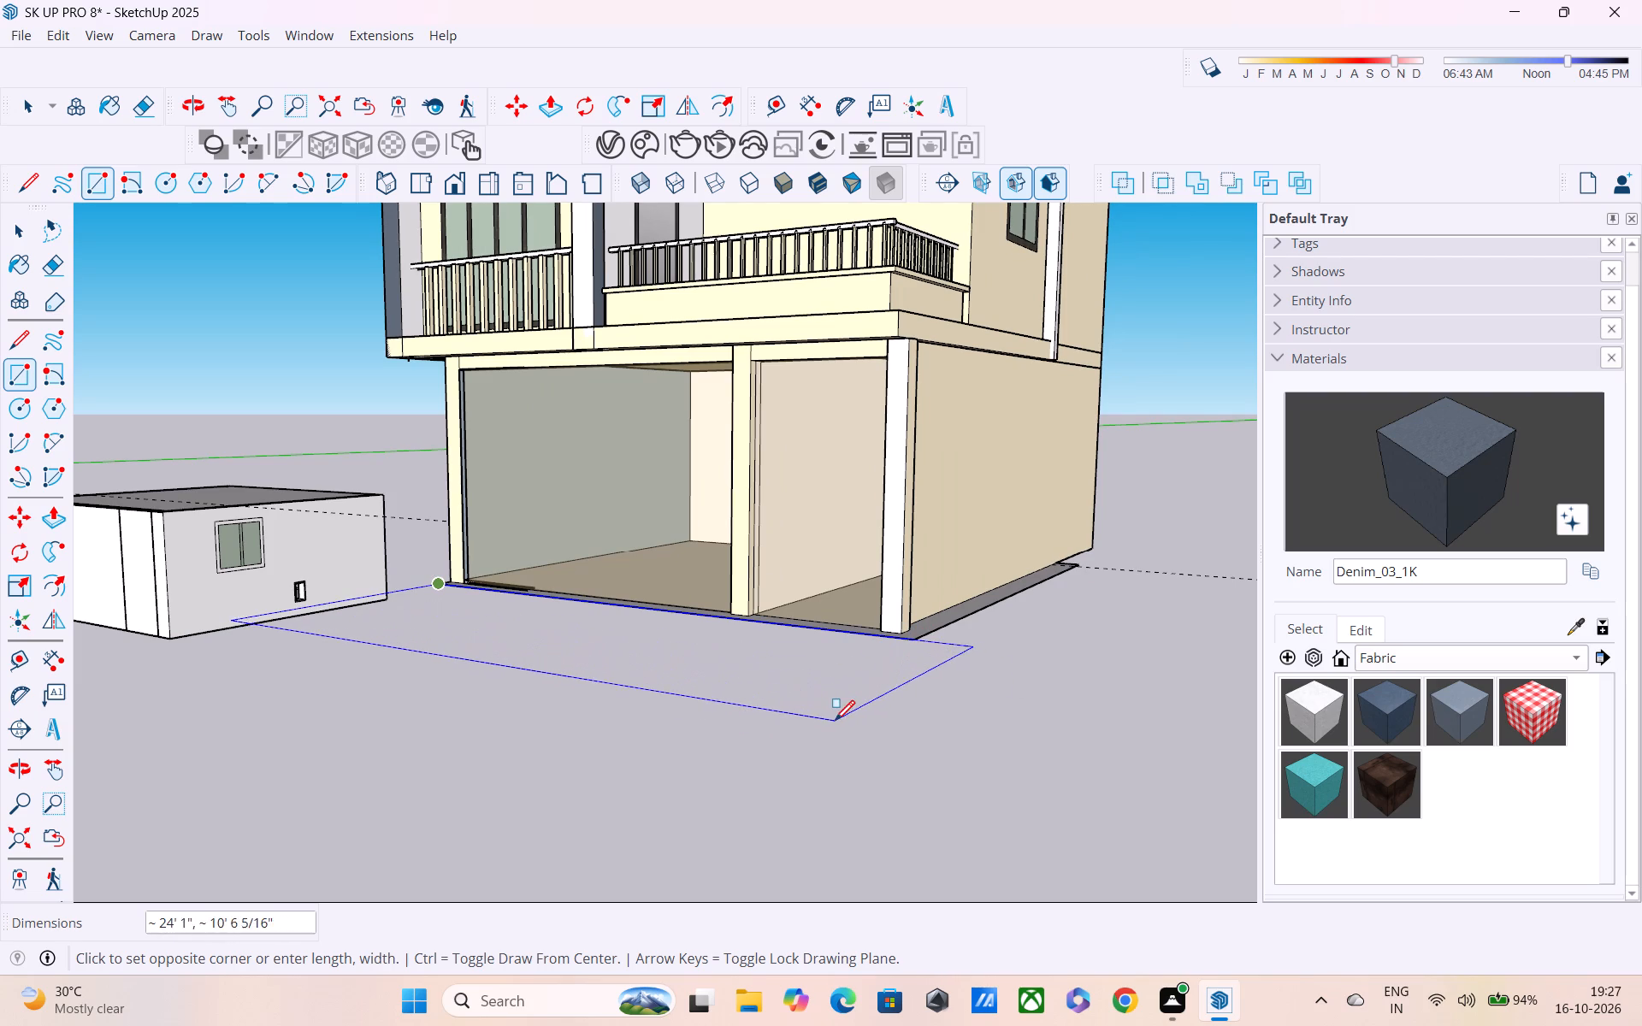
left_click(800, 705)
Examine the front rectangle and the floor edge at the base of the ground-floor corner pillar.
middle_click_drag(759, 728, 837, 841)
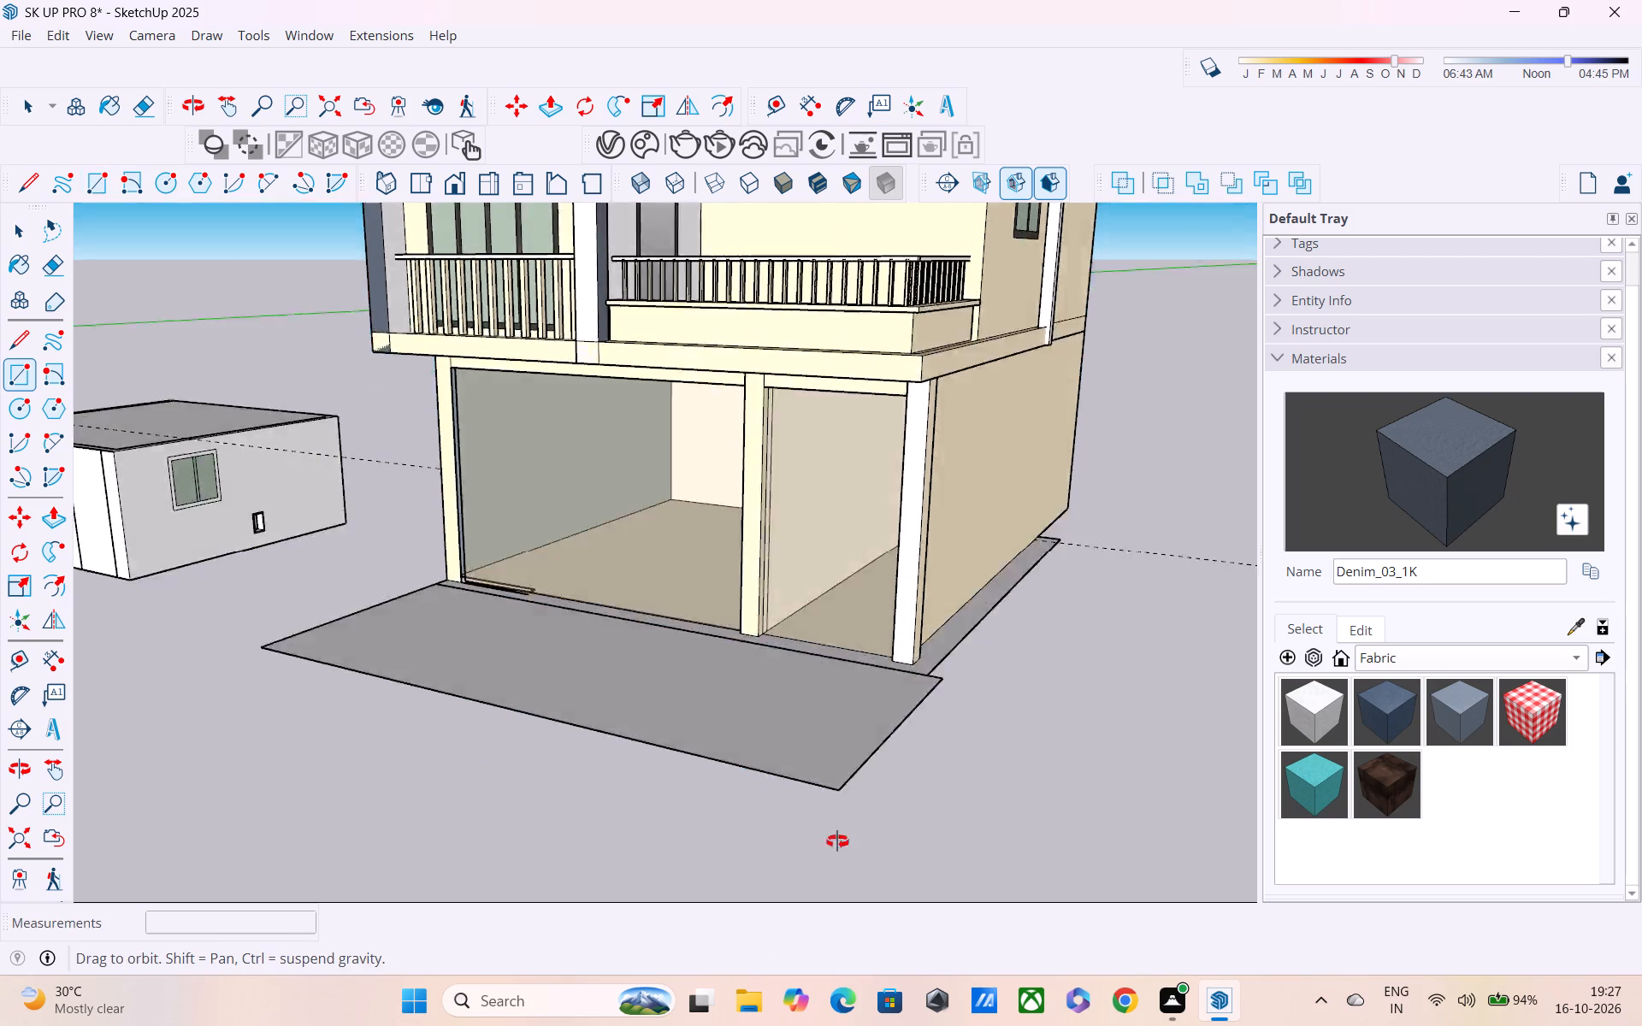
middle_click_drag(837, 841, 1237, 893)
scroll(1185, 828, "down", 4)
middle_click_drag(1117, 798, 871, 719)
scroll(839, 753, "down", 3)
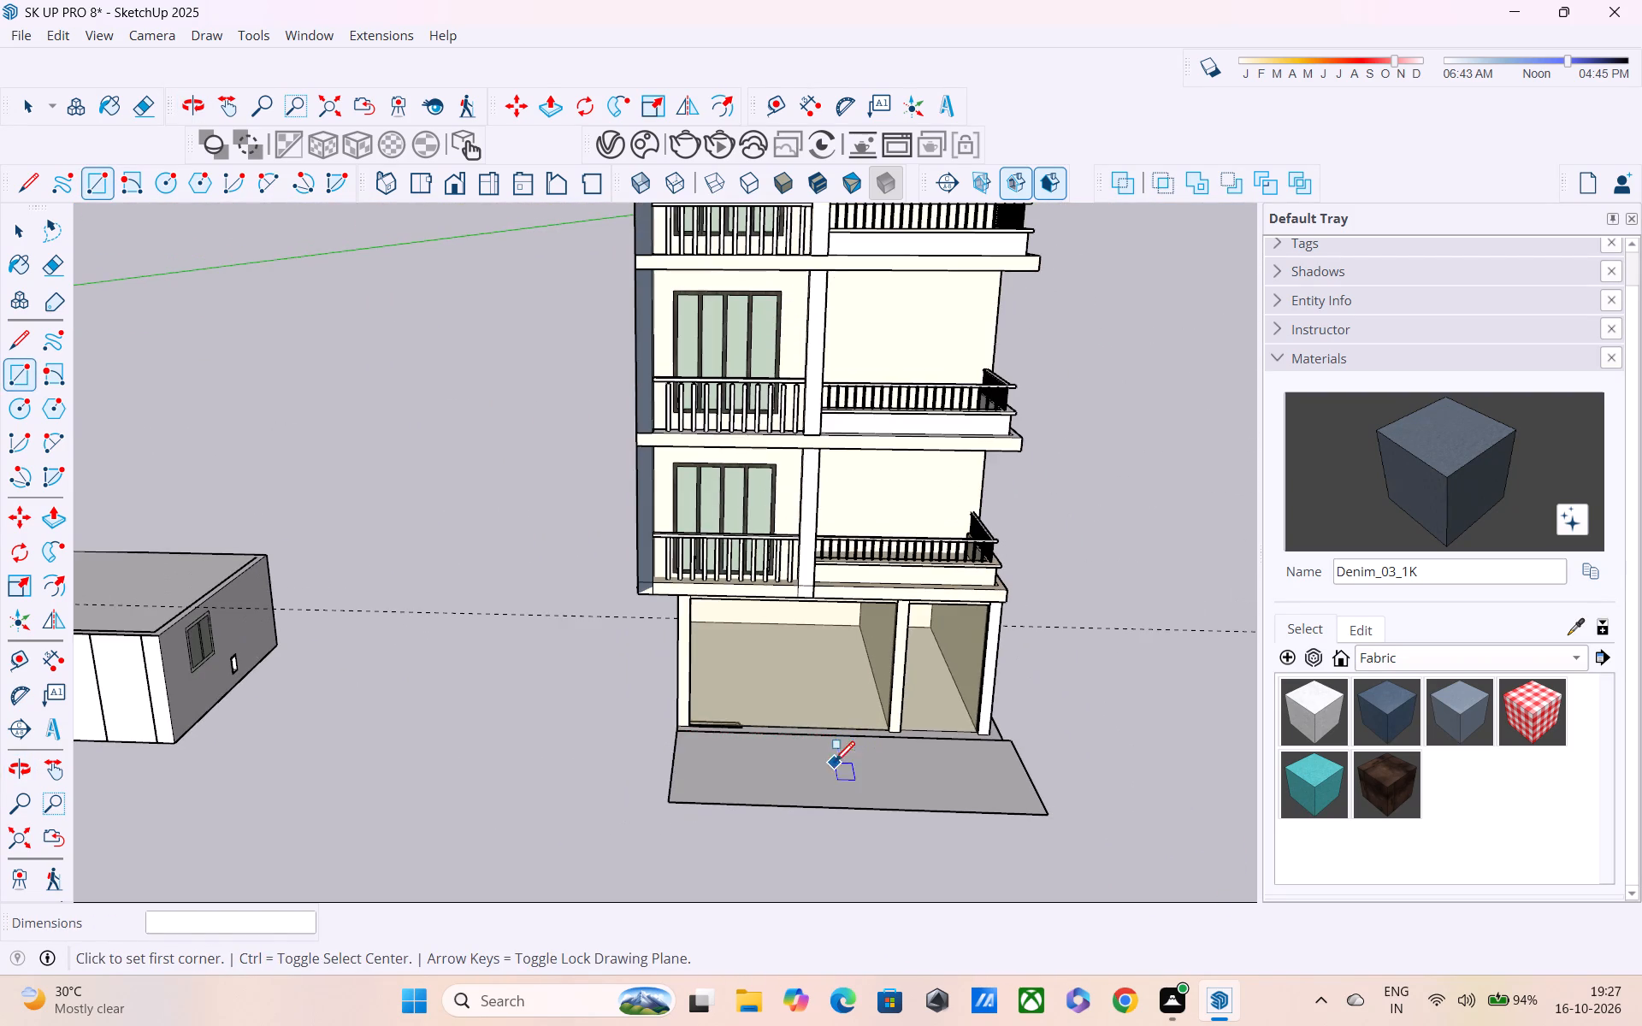
key("space")
scroll(732, 753, "up", 5)
middle_click_drag(724, 719, 605, 779)
scroll(605, 779, "up", 15)
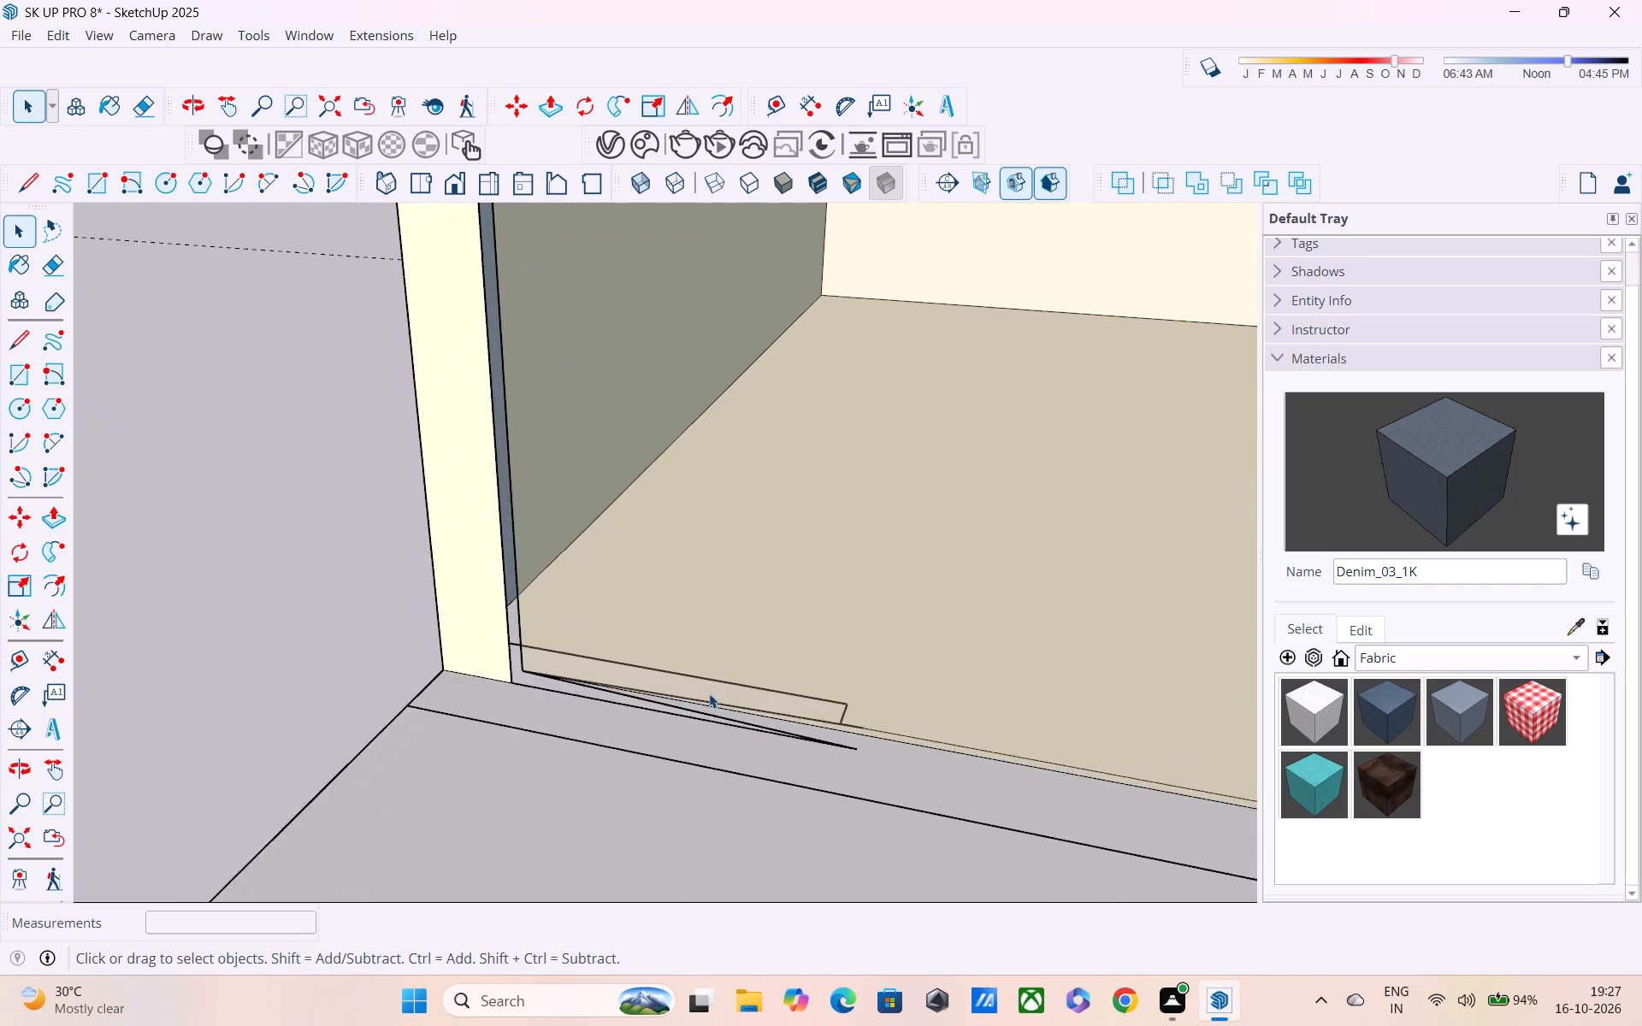
scroll(709, 693, "up", 10)
middle_click_drag(705, 691, 394, 693)
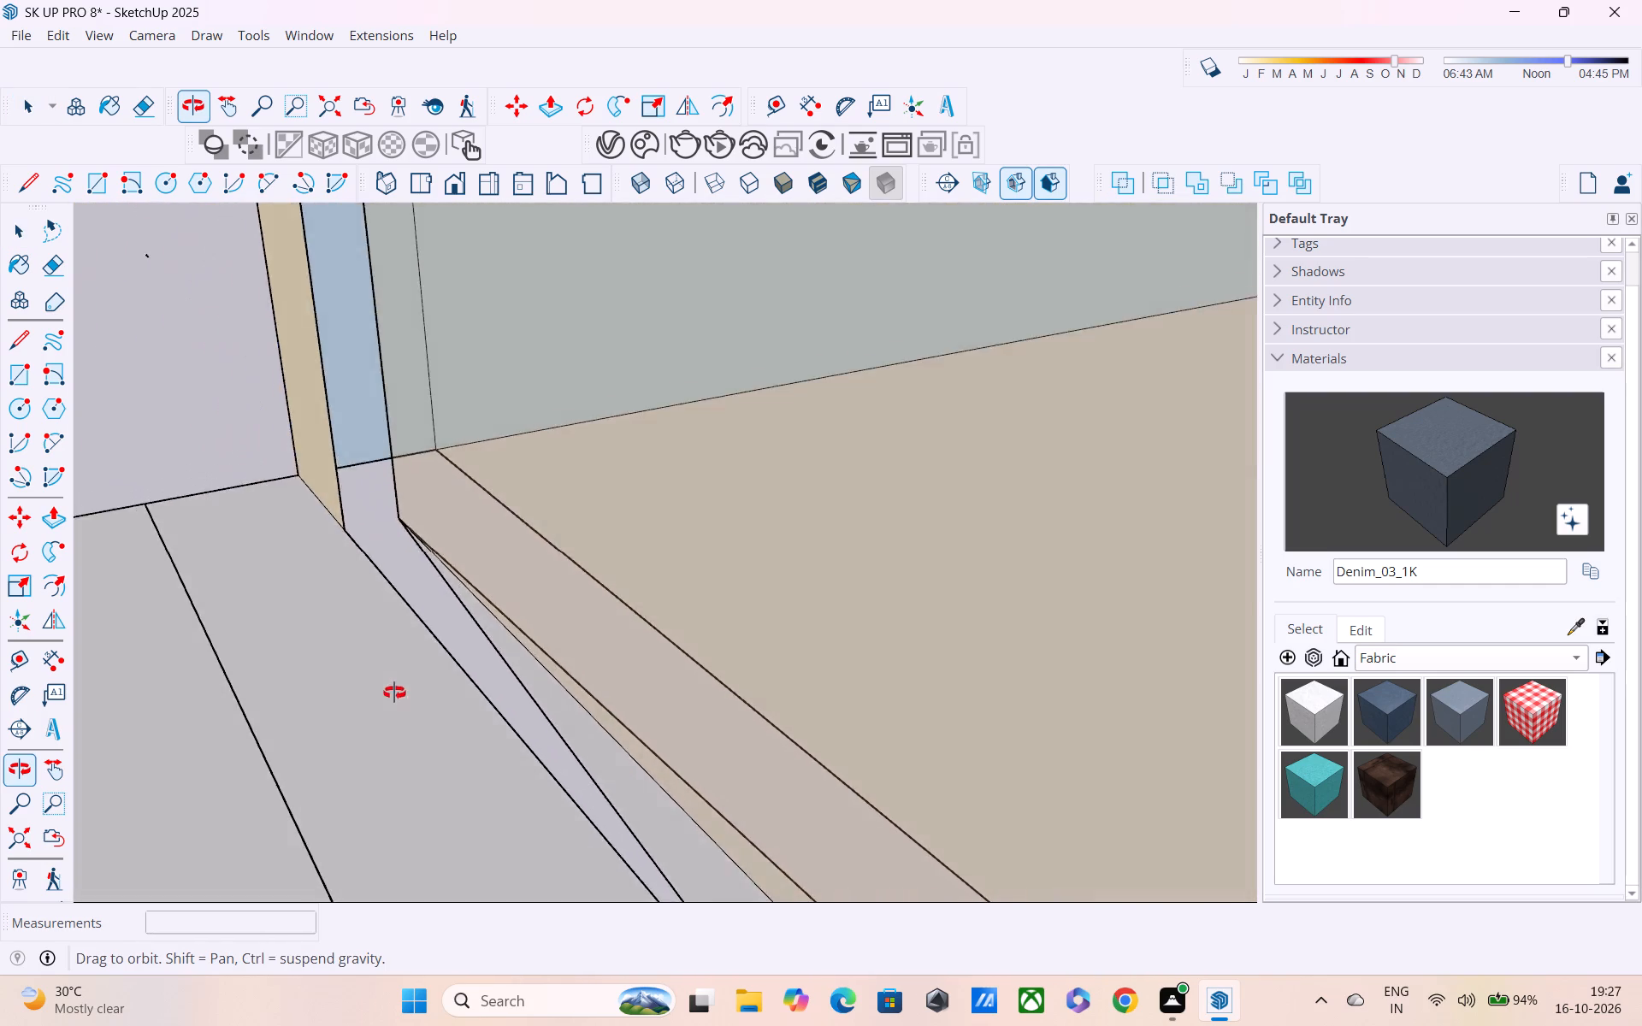
middle_click_drag(394, 693, 798, 691)
scroll(799, 689, "up", 1)
scroll(800, 687, "down", 15)
scroll(881, 740, "down", 10)
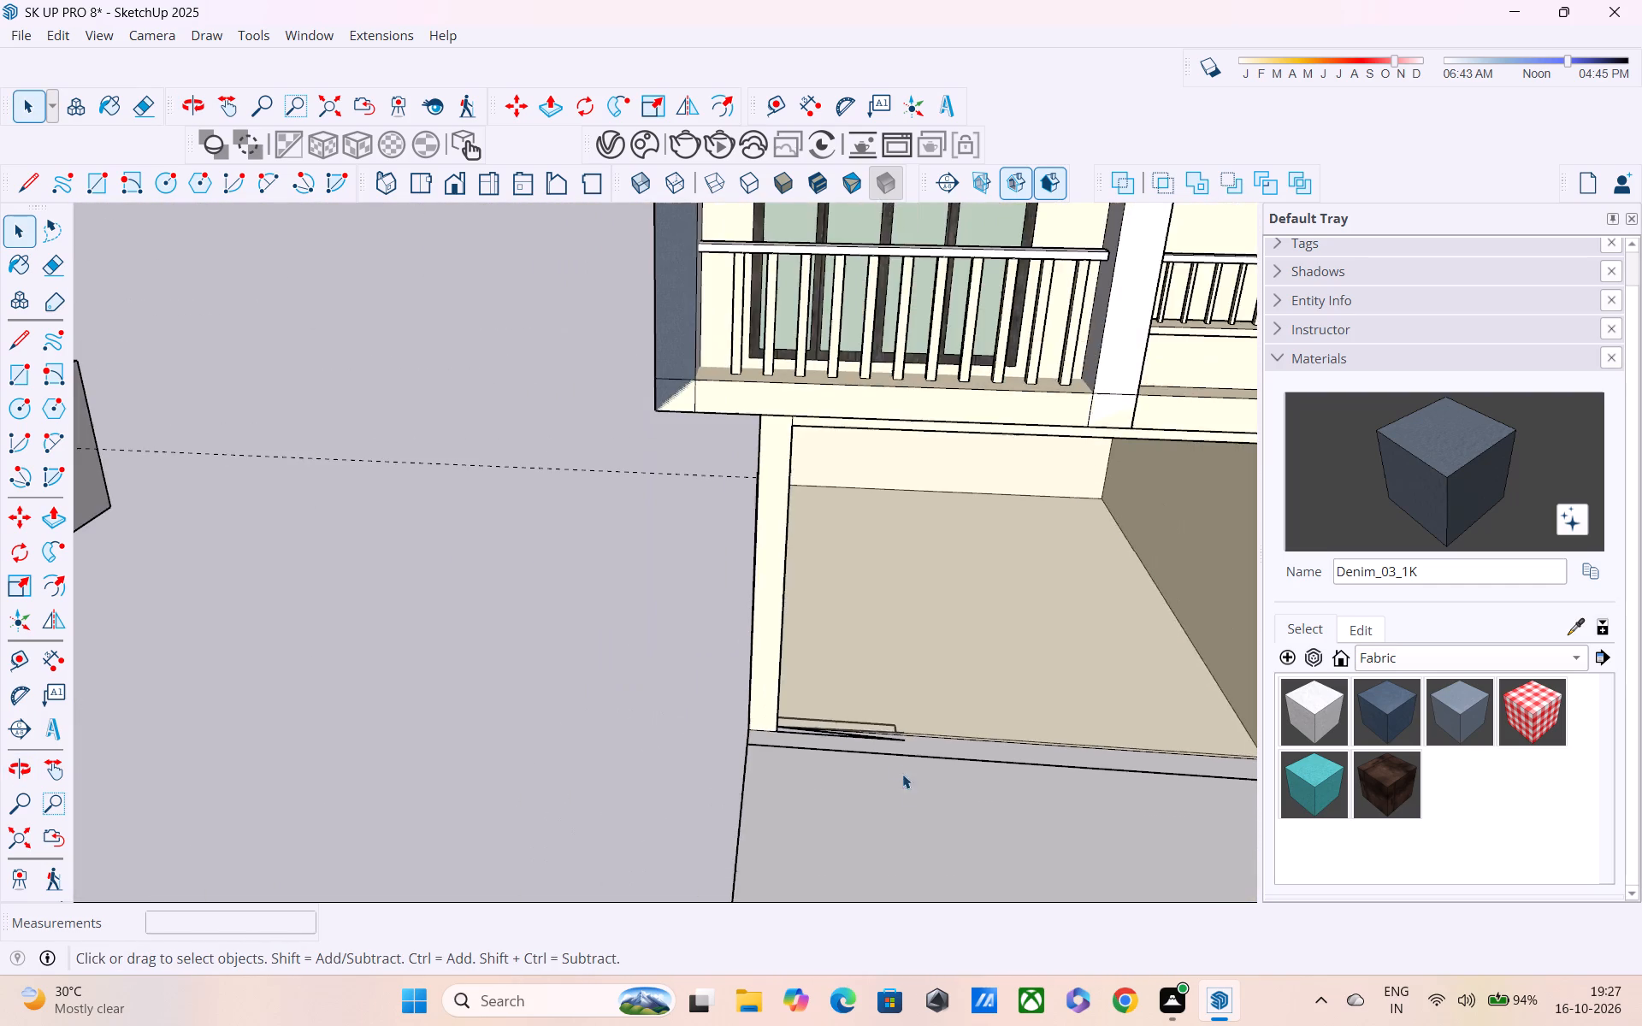
middle_click_drag(895, 773, 878, 675)
scroll(880, 675, "down", 6)
middle_click_drag(941, 734, 685, 683)
scroll(812, 662, "down", 1)
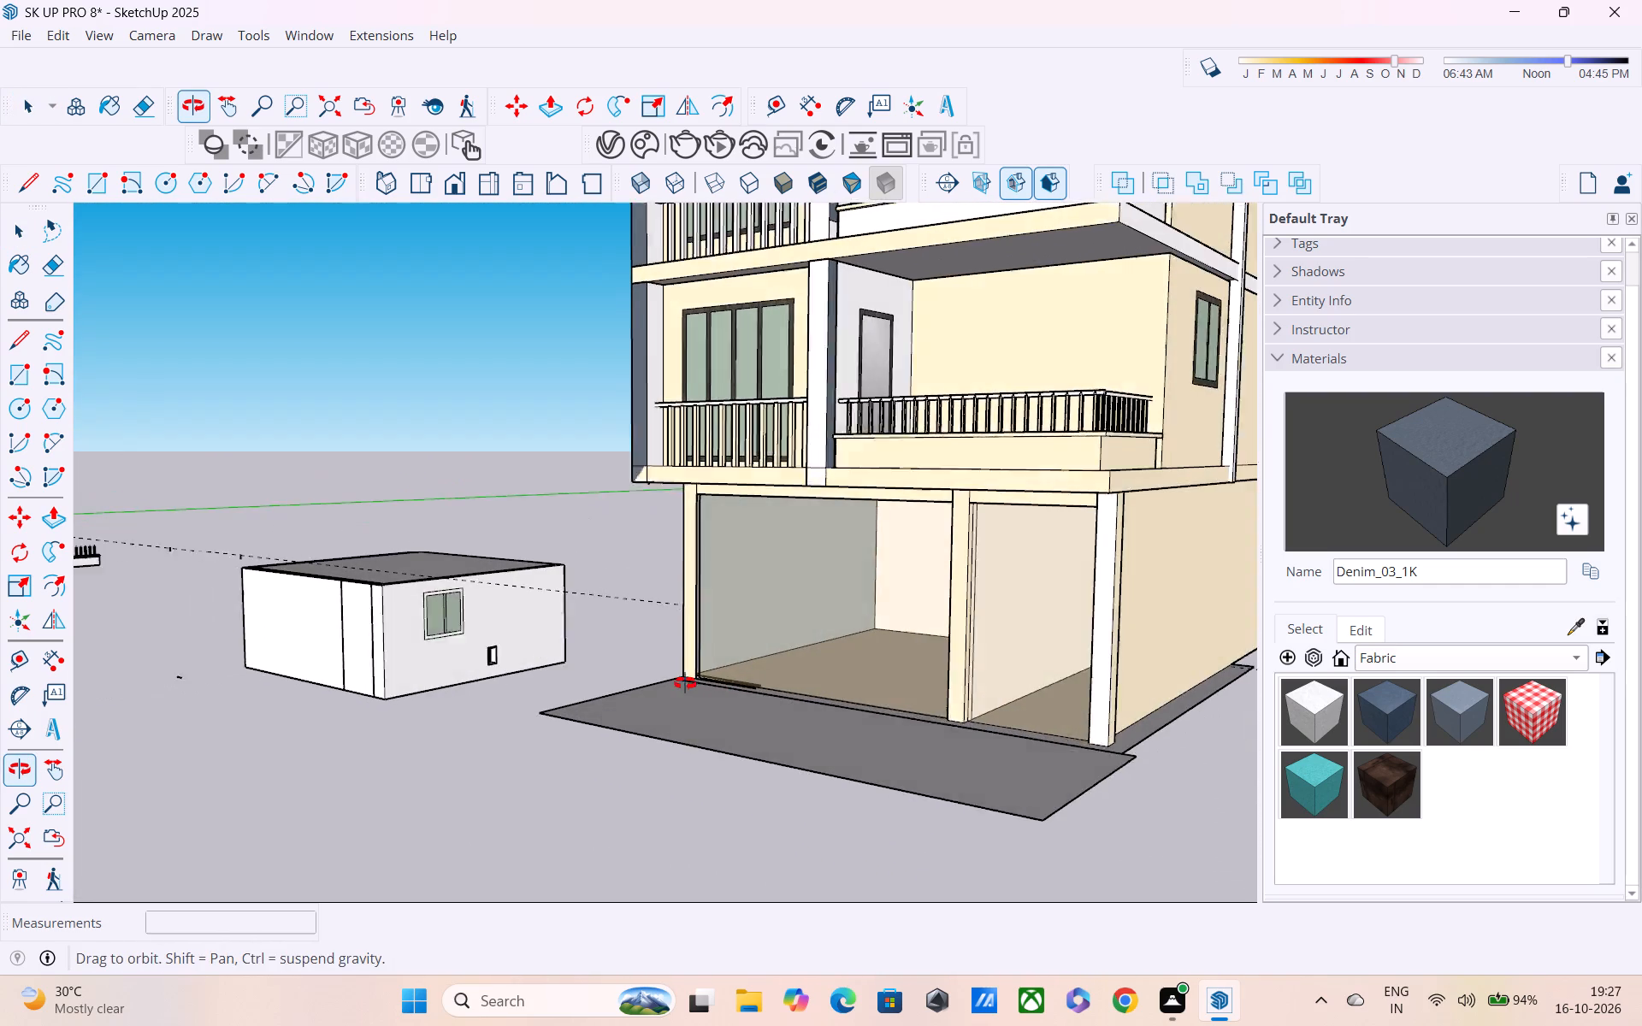
middle_click_drag(685, 683, 680, 684)
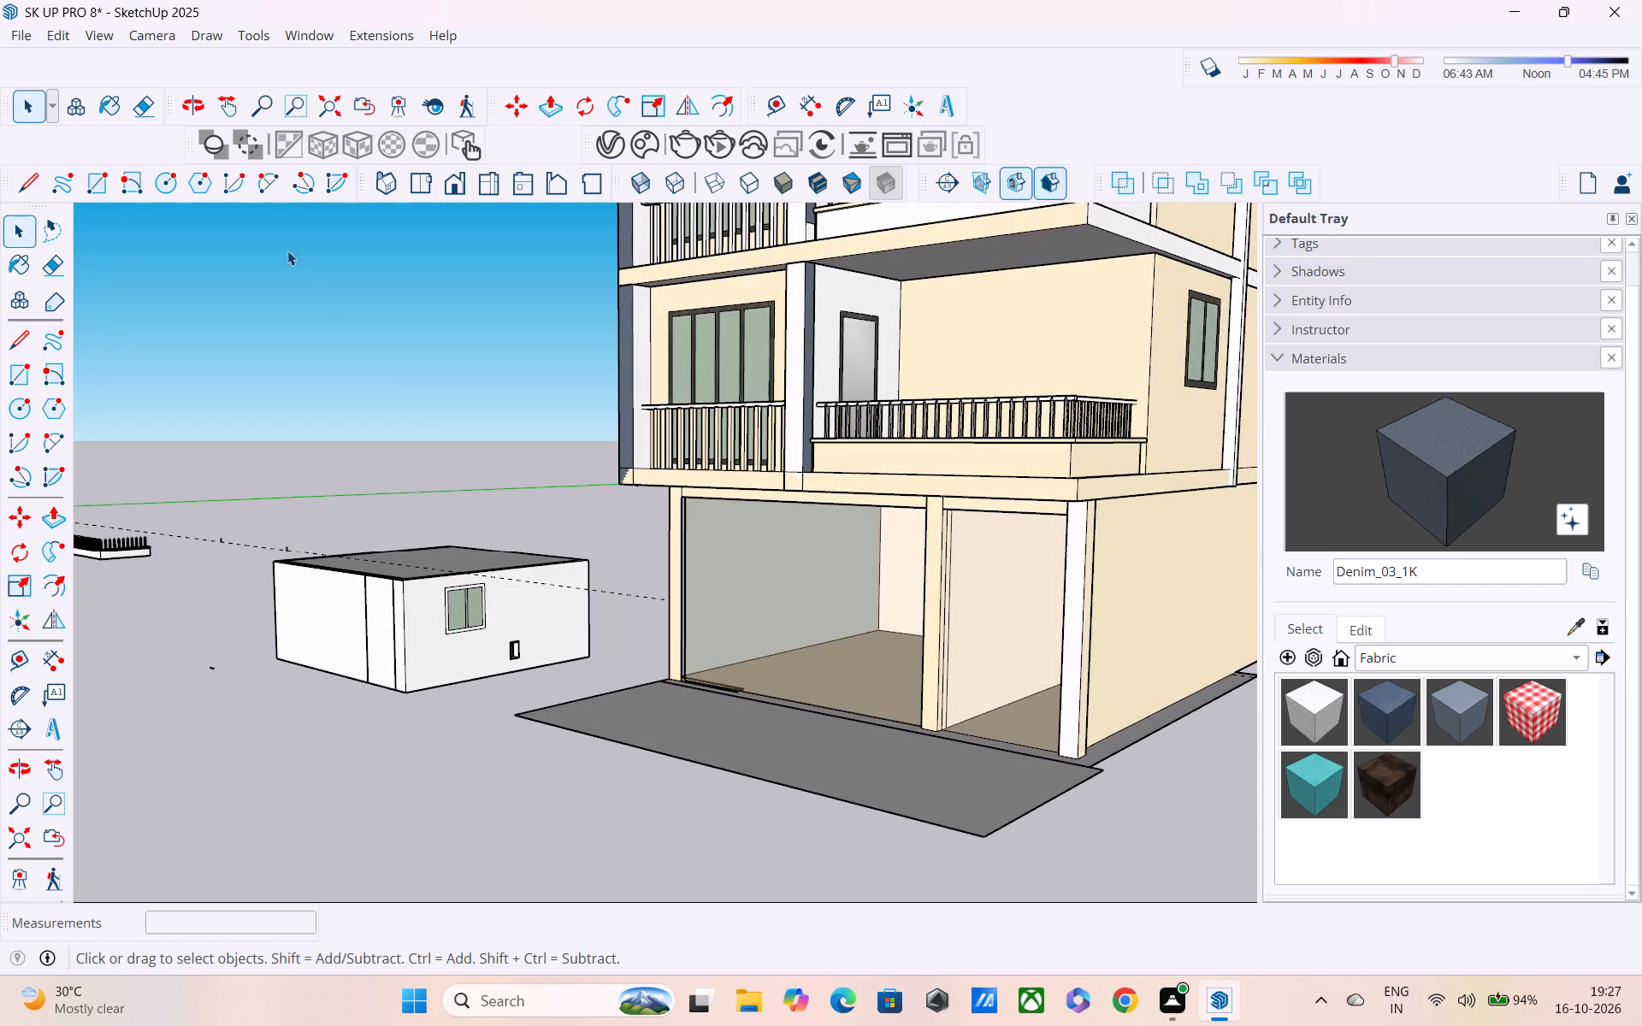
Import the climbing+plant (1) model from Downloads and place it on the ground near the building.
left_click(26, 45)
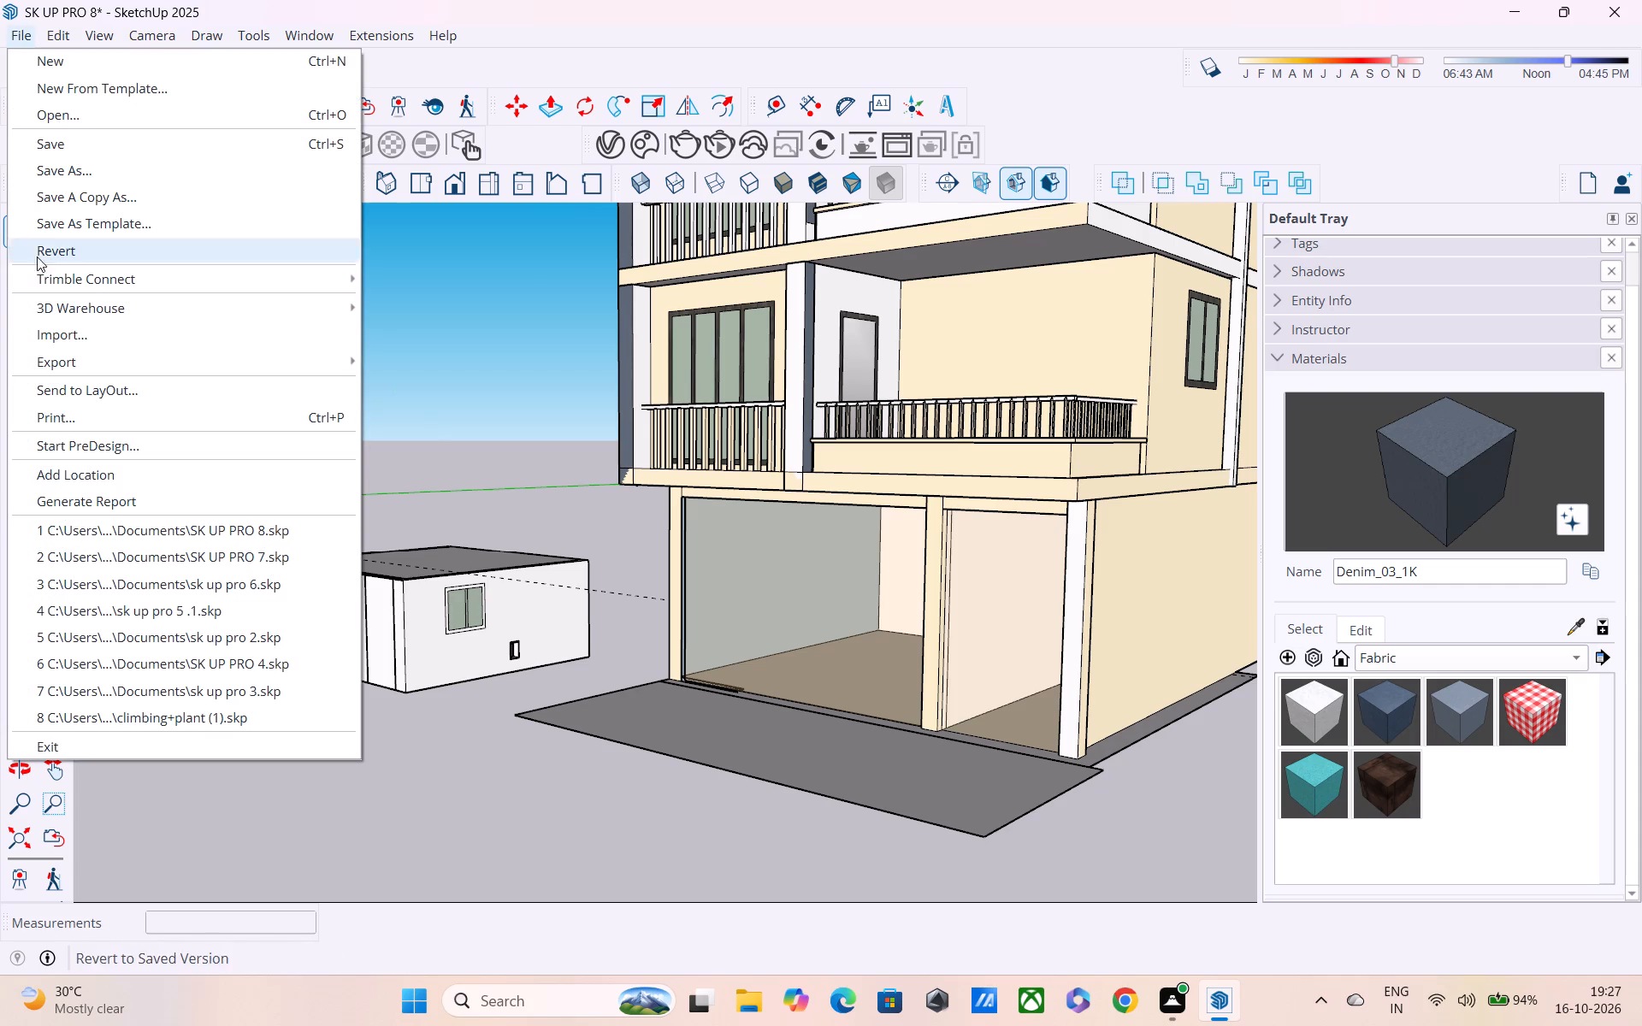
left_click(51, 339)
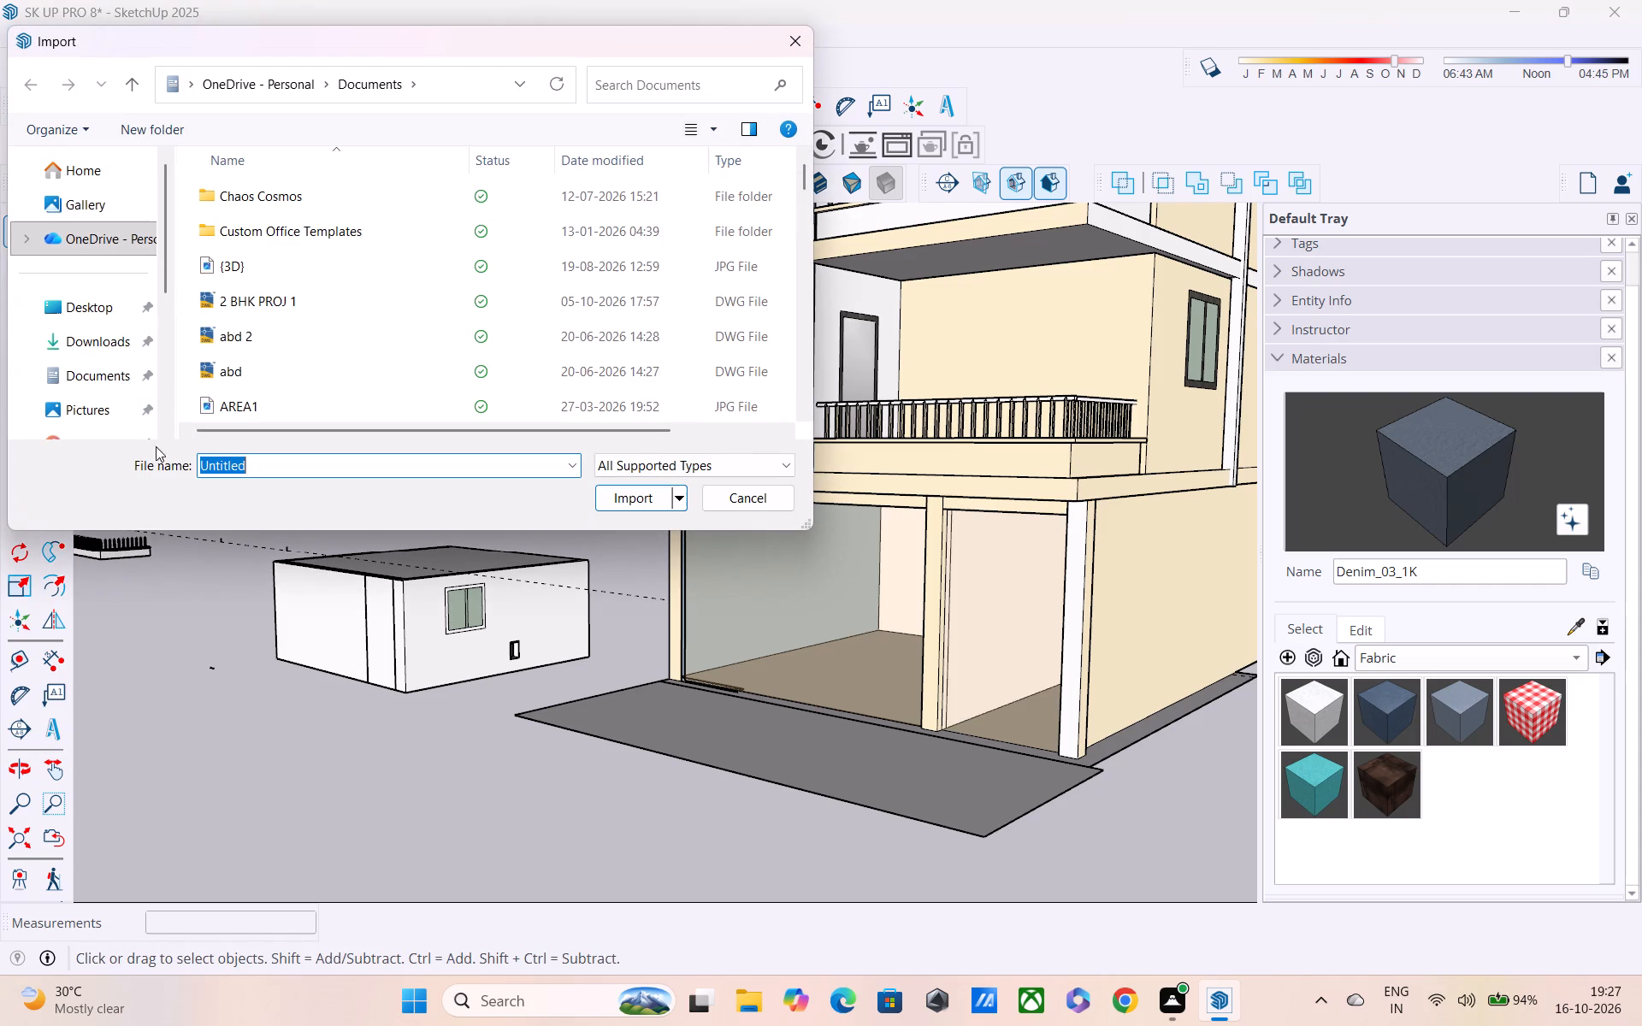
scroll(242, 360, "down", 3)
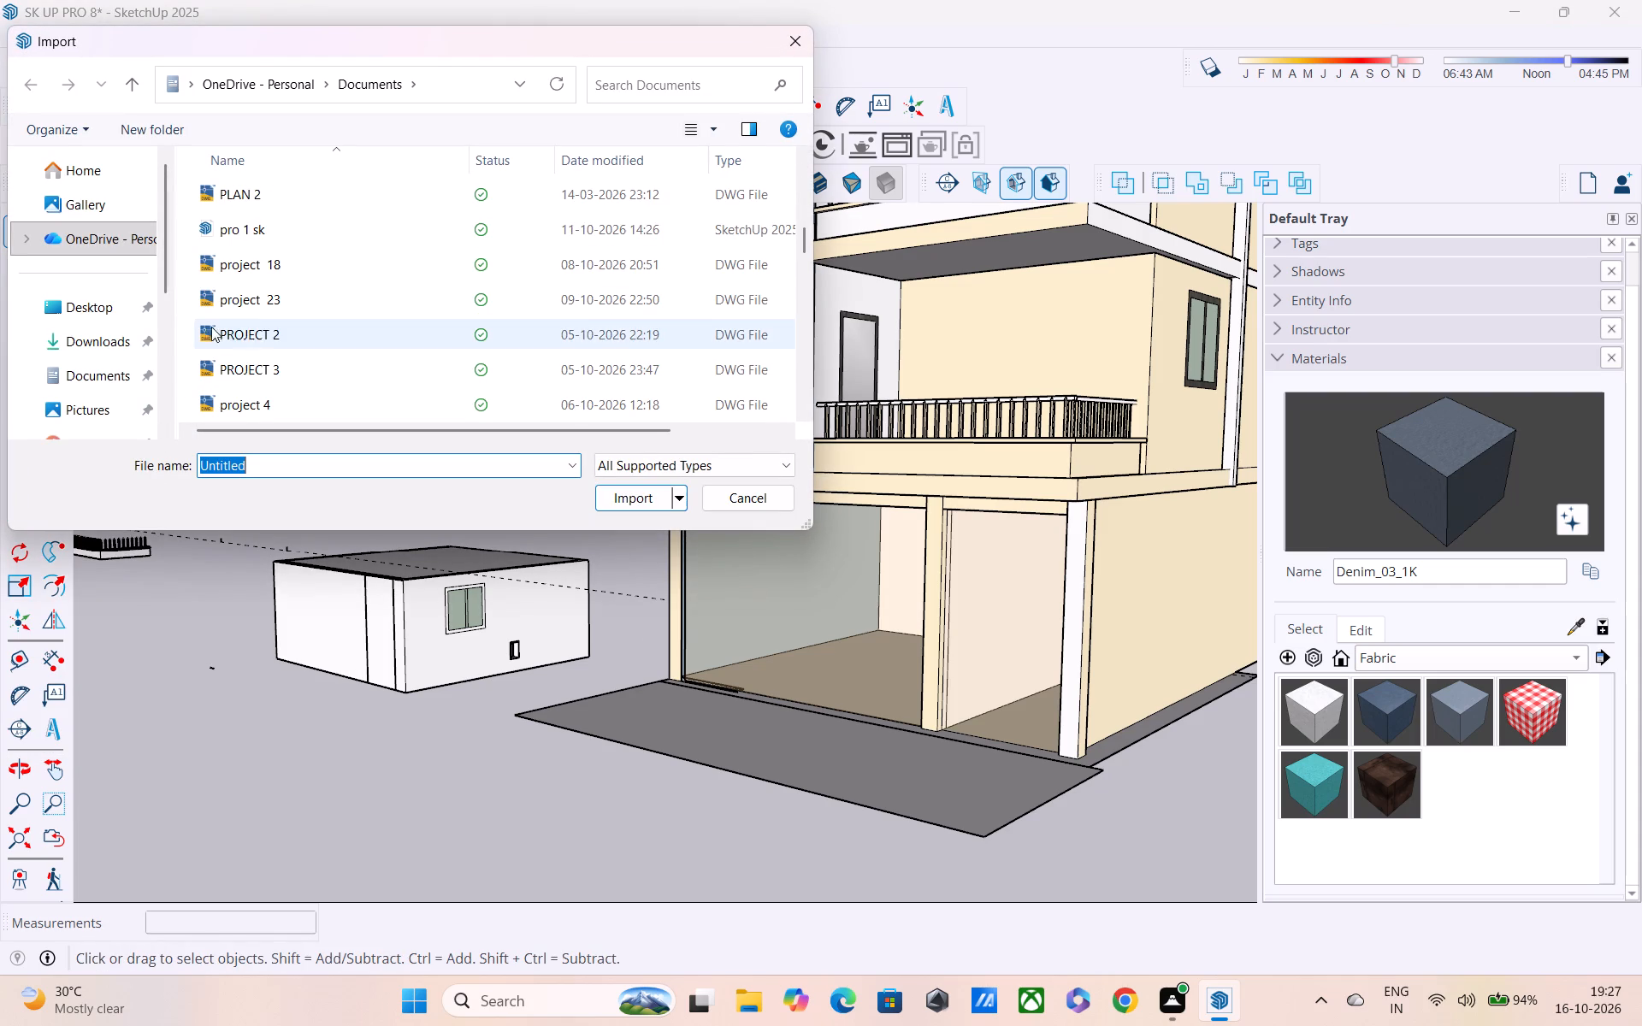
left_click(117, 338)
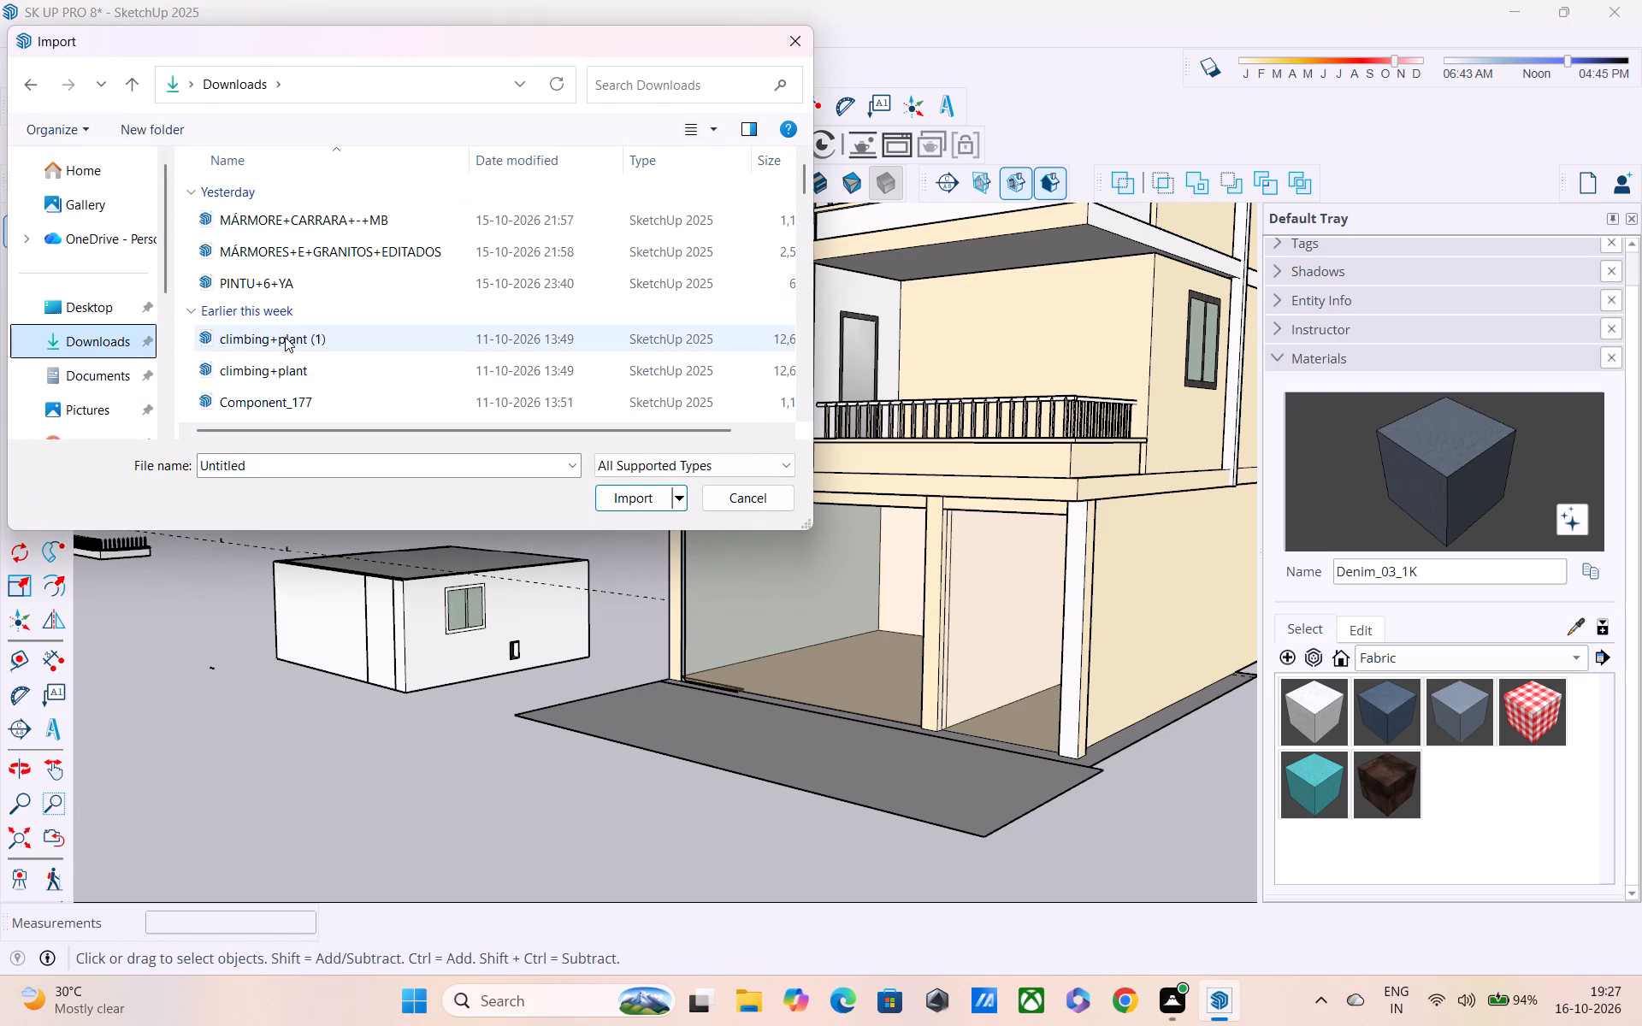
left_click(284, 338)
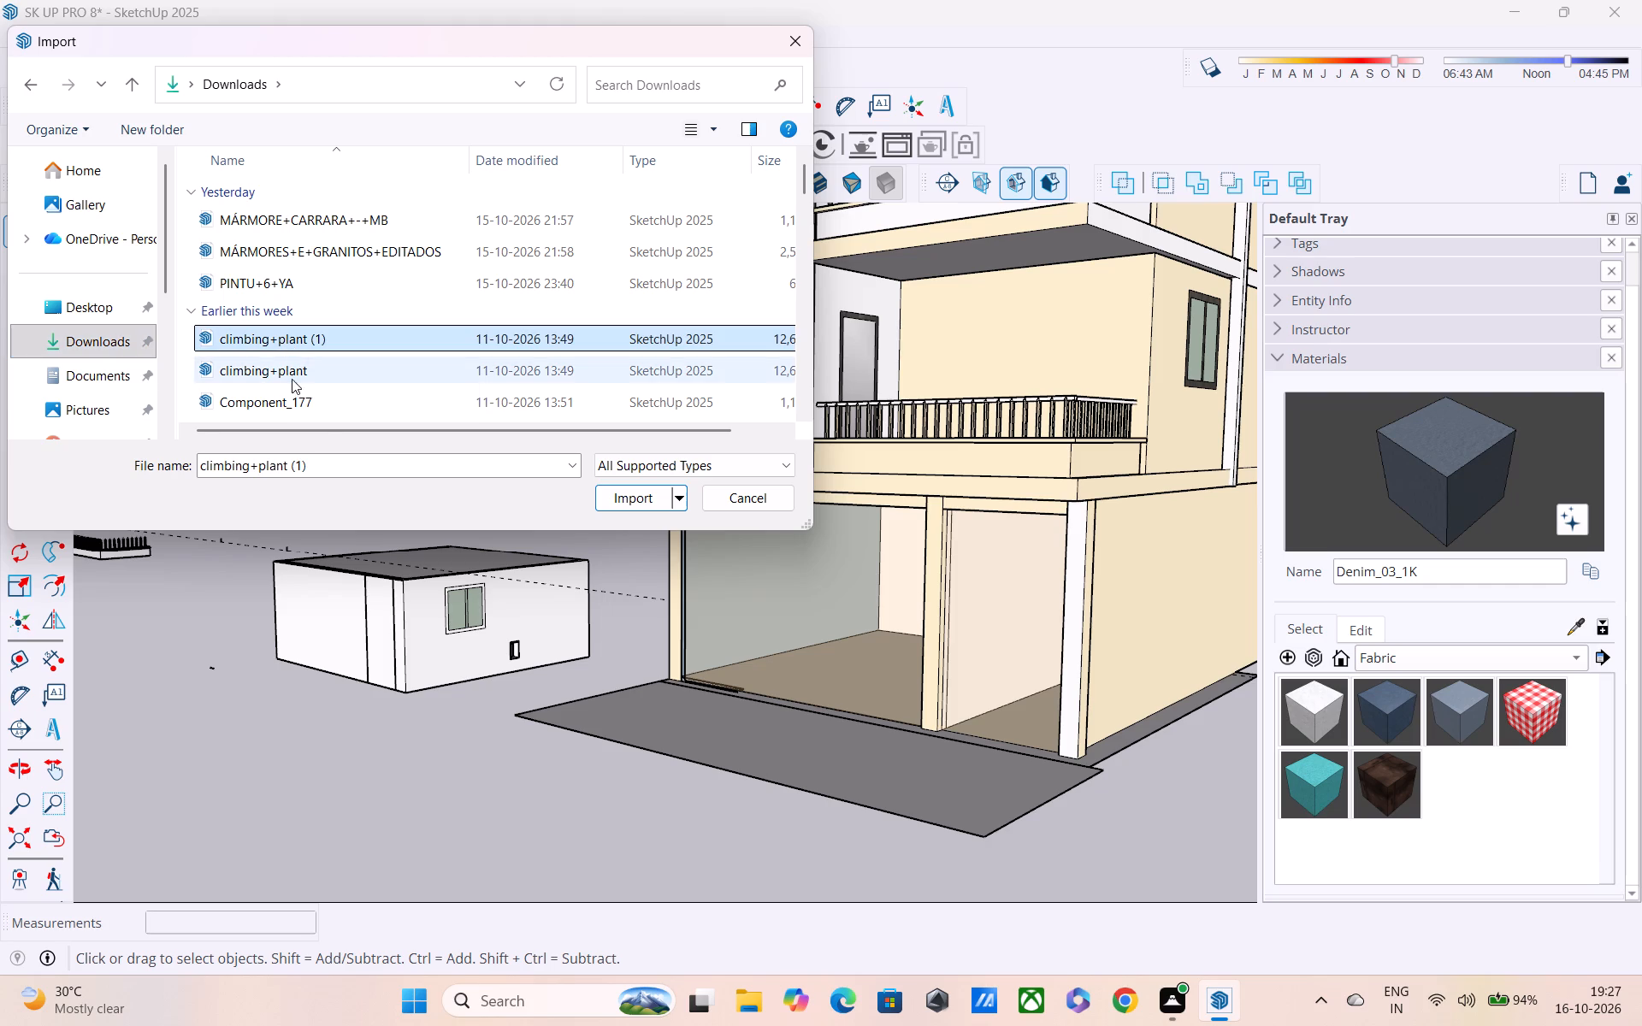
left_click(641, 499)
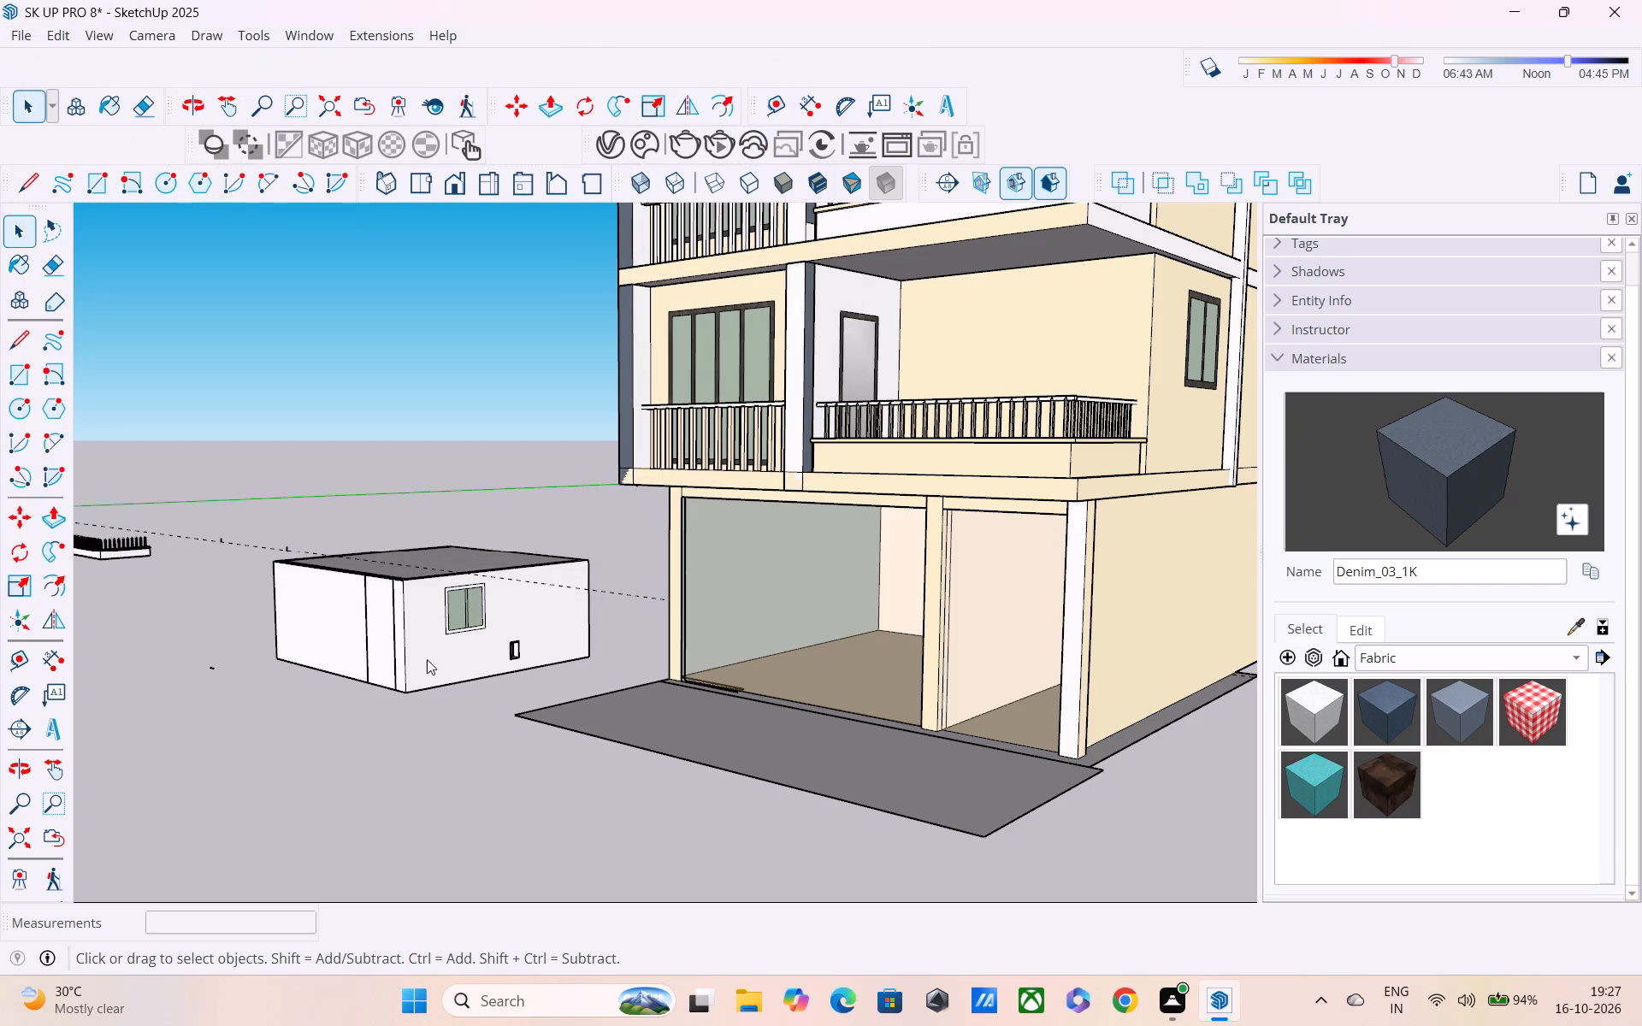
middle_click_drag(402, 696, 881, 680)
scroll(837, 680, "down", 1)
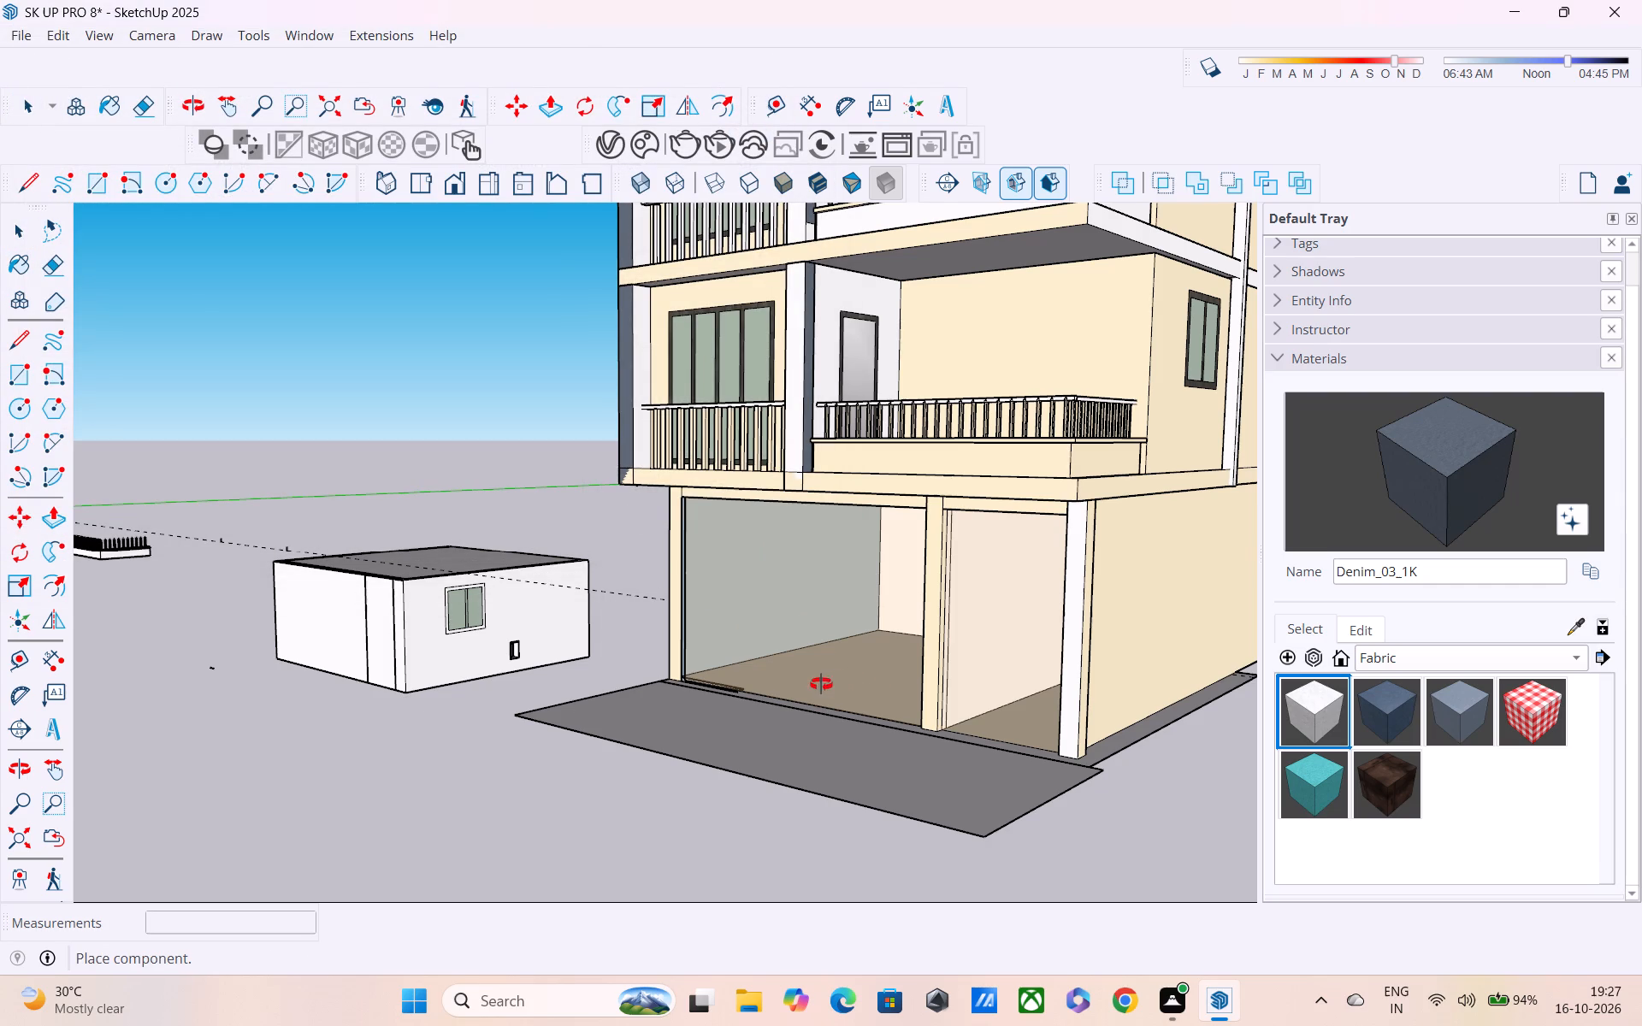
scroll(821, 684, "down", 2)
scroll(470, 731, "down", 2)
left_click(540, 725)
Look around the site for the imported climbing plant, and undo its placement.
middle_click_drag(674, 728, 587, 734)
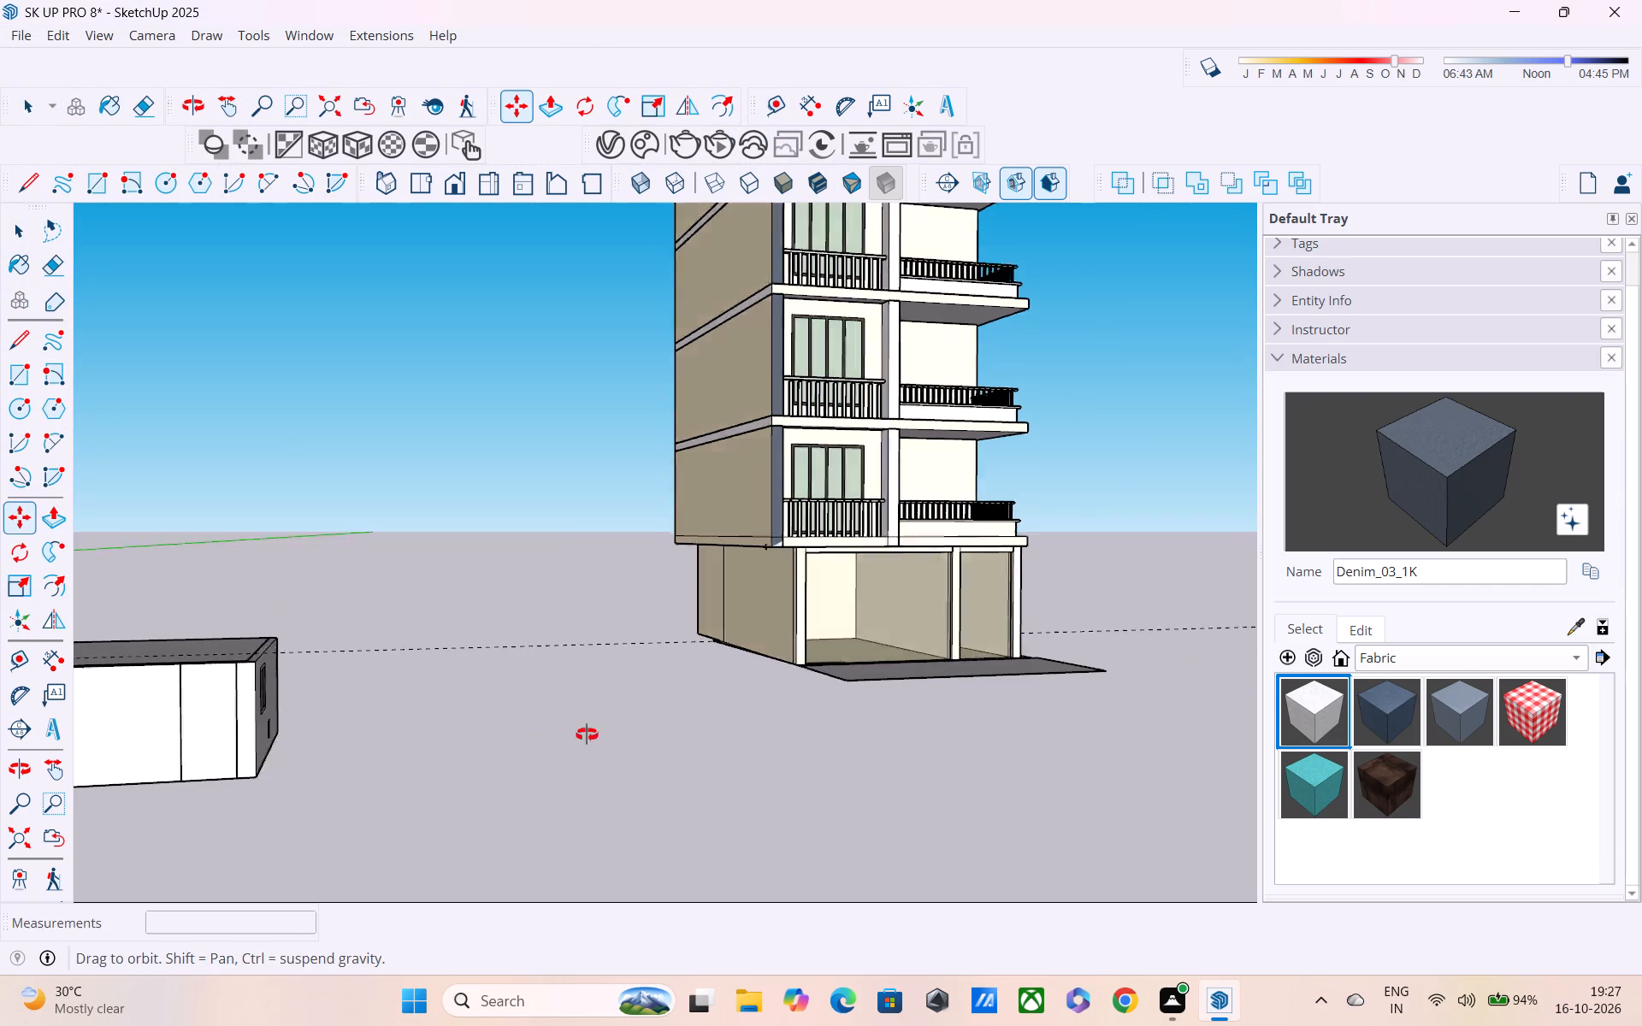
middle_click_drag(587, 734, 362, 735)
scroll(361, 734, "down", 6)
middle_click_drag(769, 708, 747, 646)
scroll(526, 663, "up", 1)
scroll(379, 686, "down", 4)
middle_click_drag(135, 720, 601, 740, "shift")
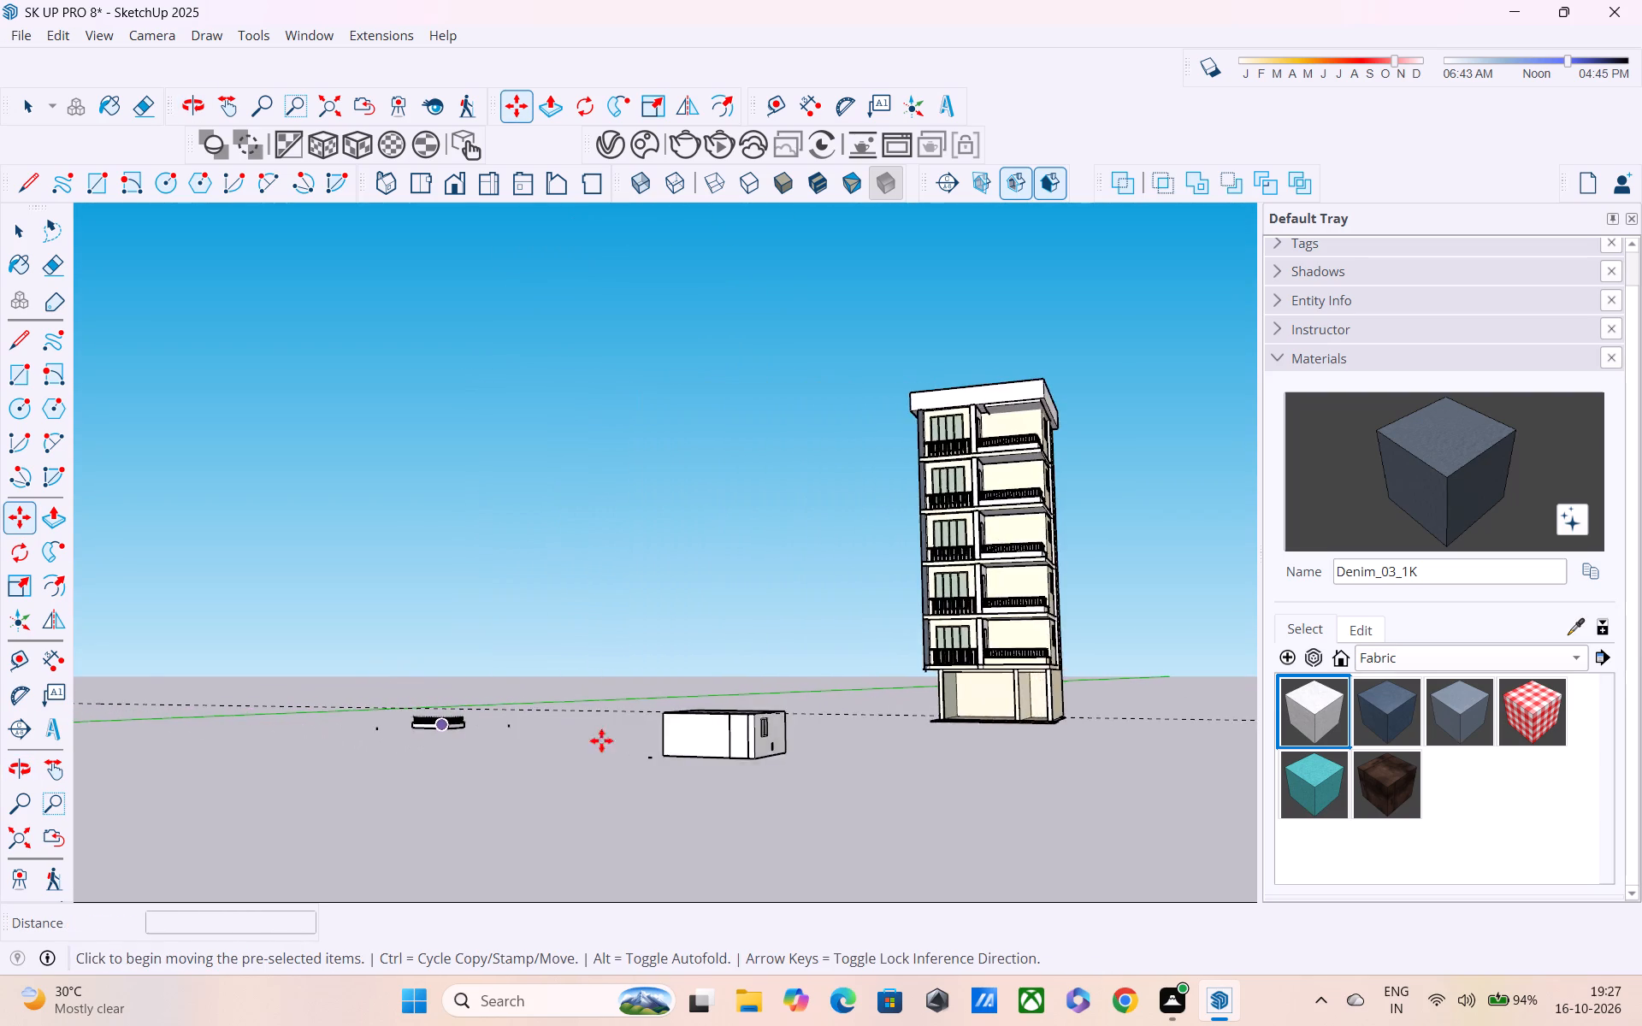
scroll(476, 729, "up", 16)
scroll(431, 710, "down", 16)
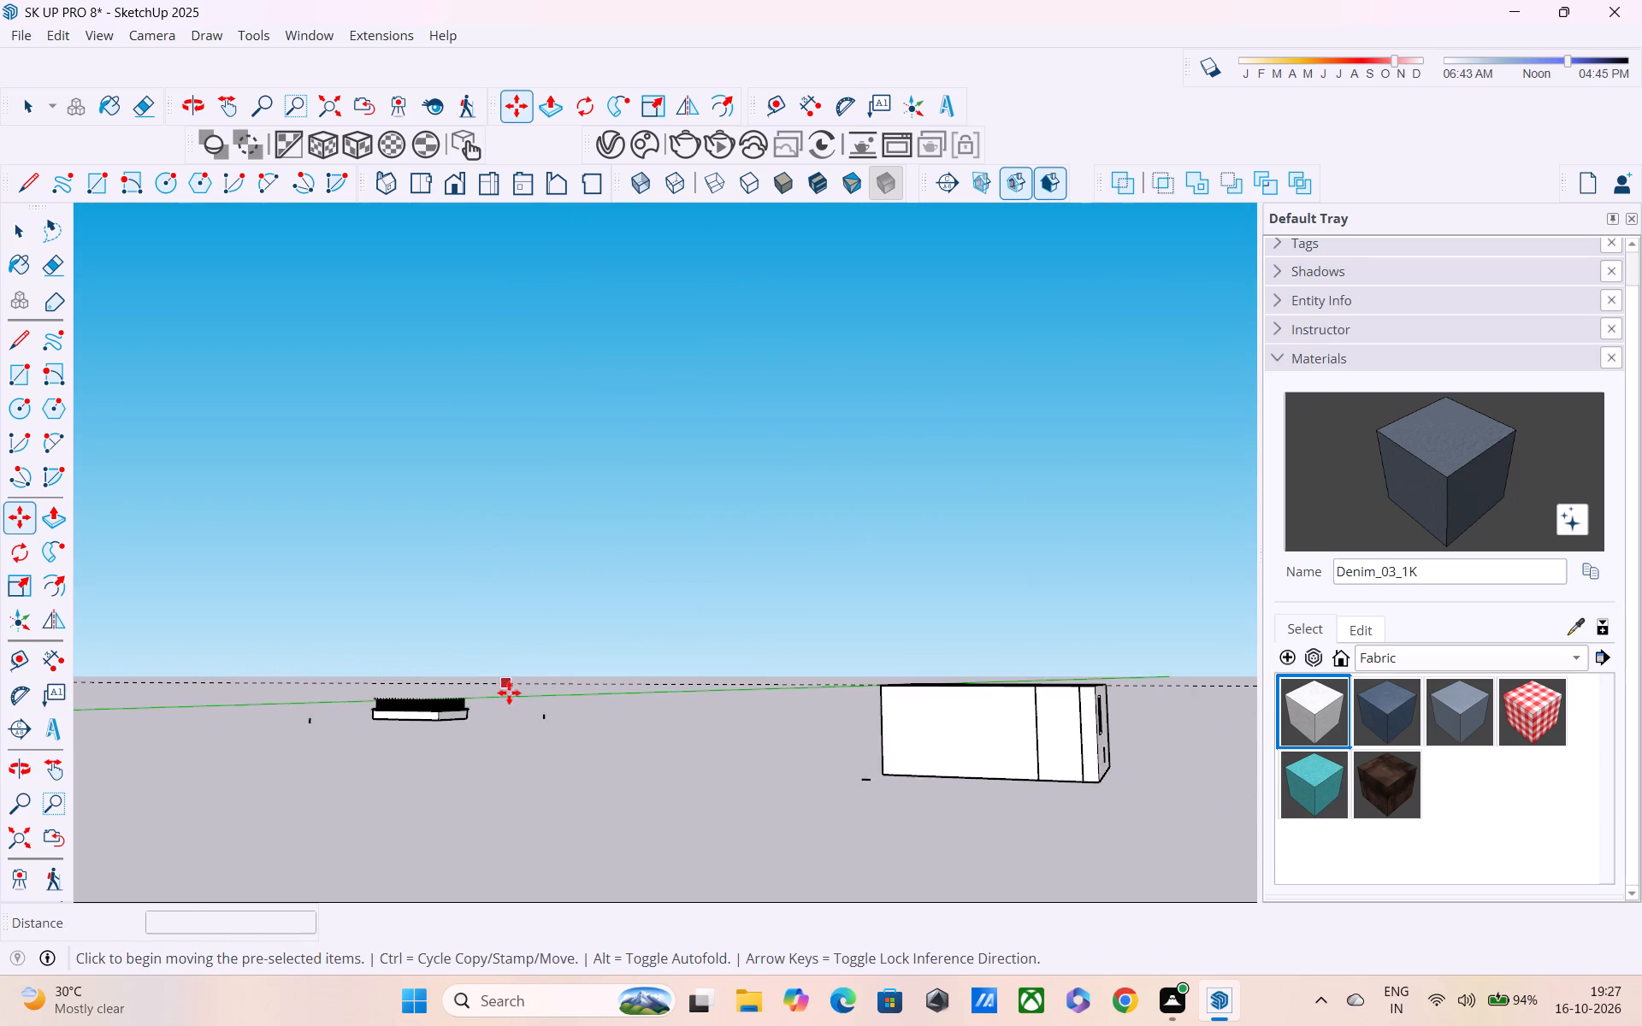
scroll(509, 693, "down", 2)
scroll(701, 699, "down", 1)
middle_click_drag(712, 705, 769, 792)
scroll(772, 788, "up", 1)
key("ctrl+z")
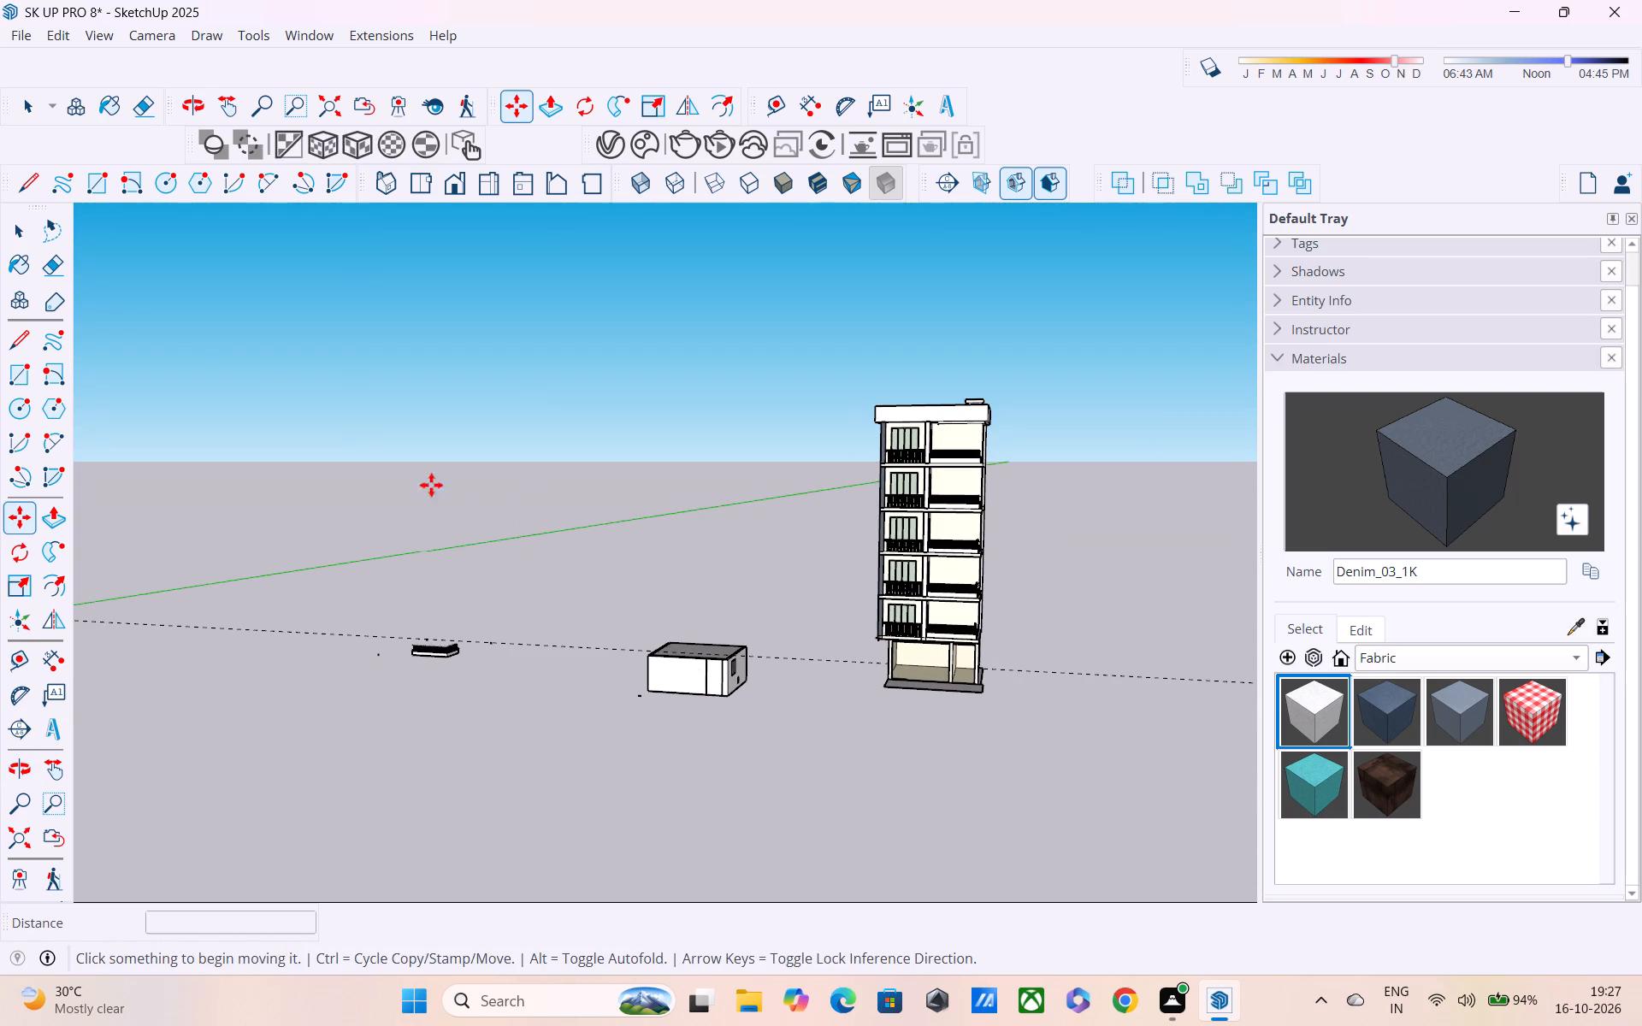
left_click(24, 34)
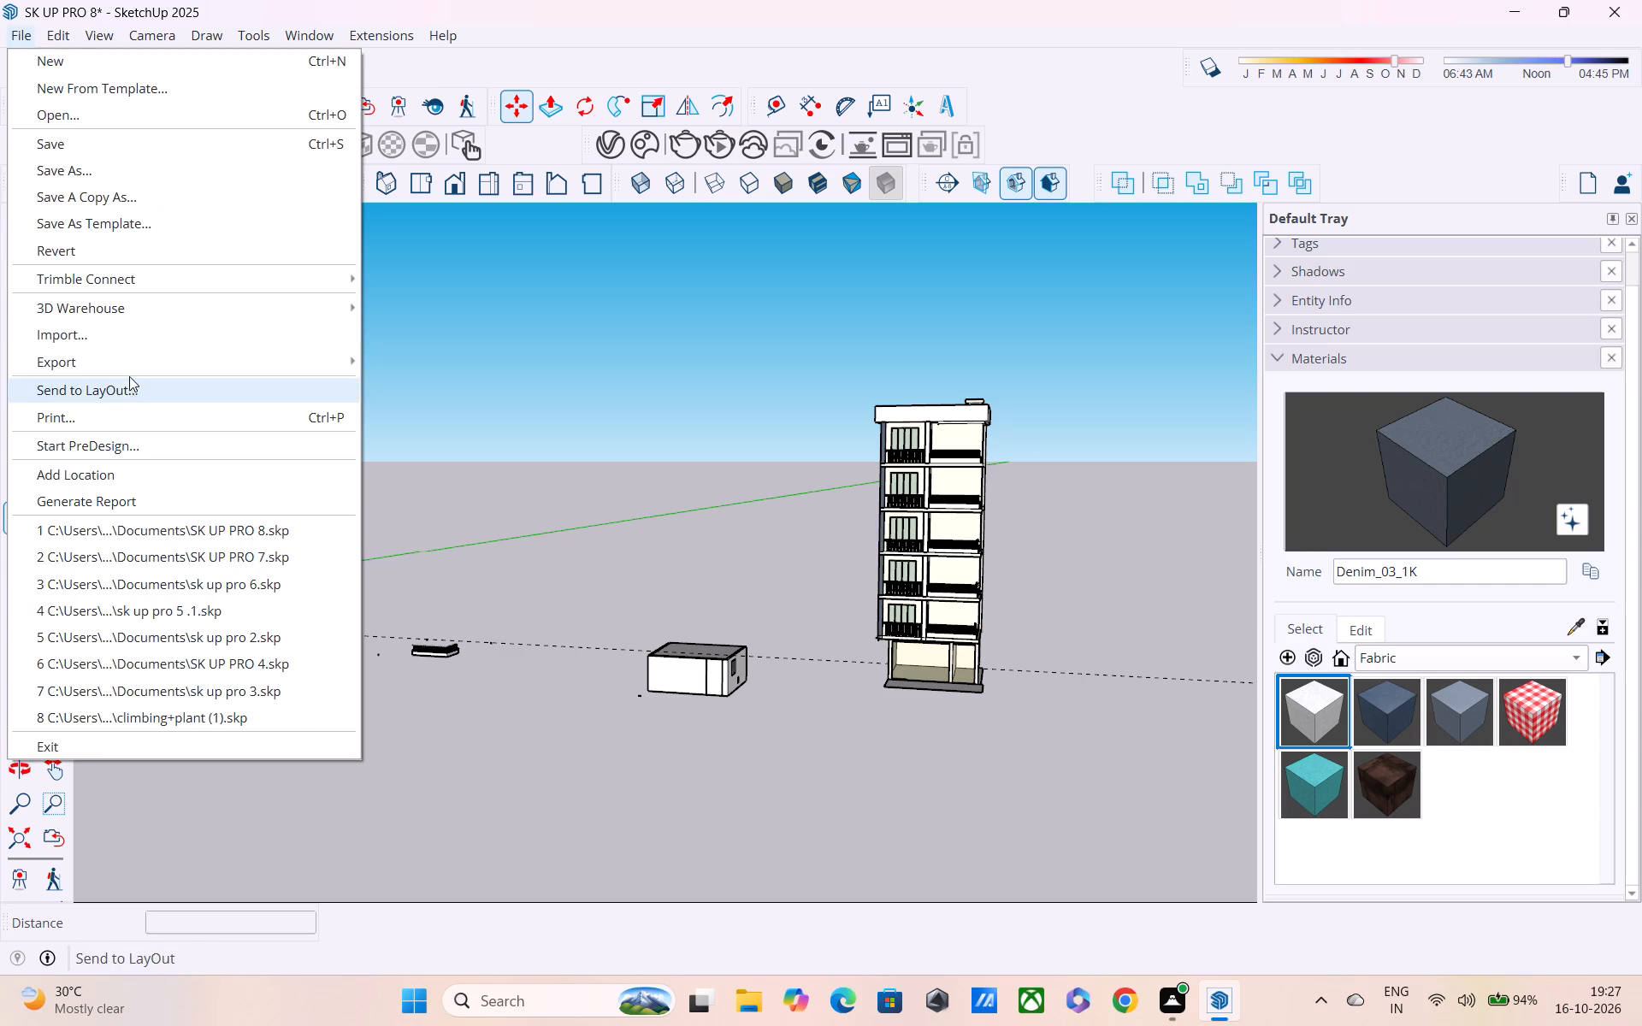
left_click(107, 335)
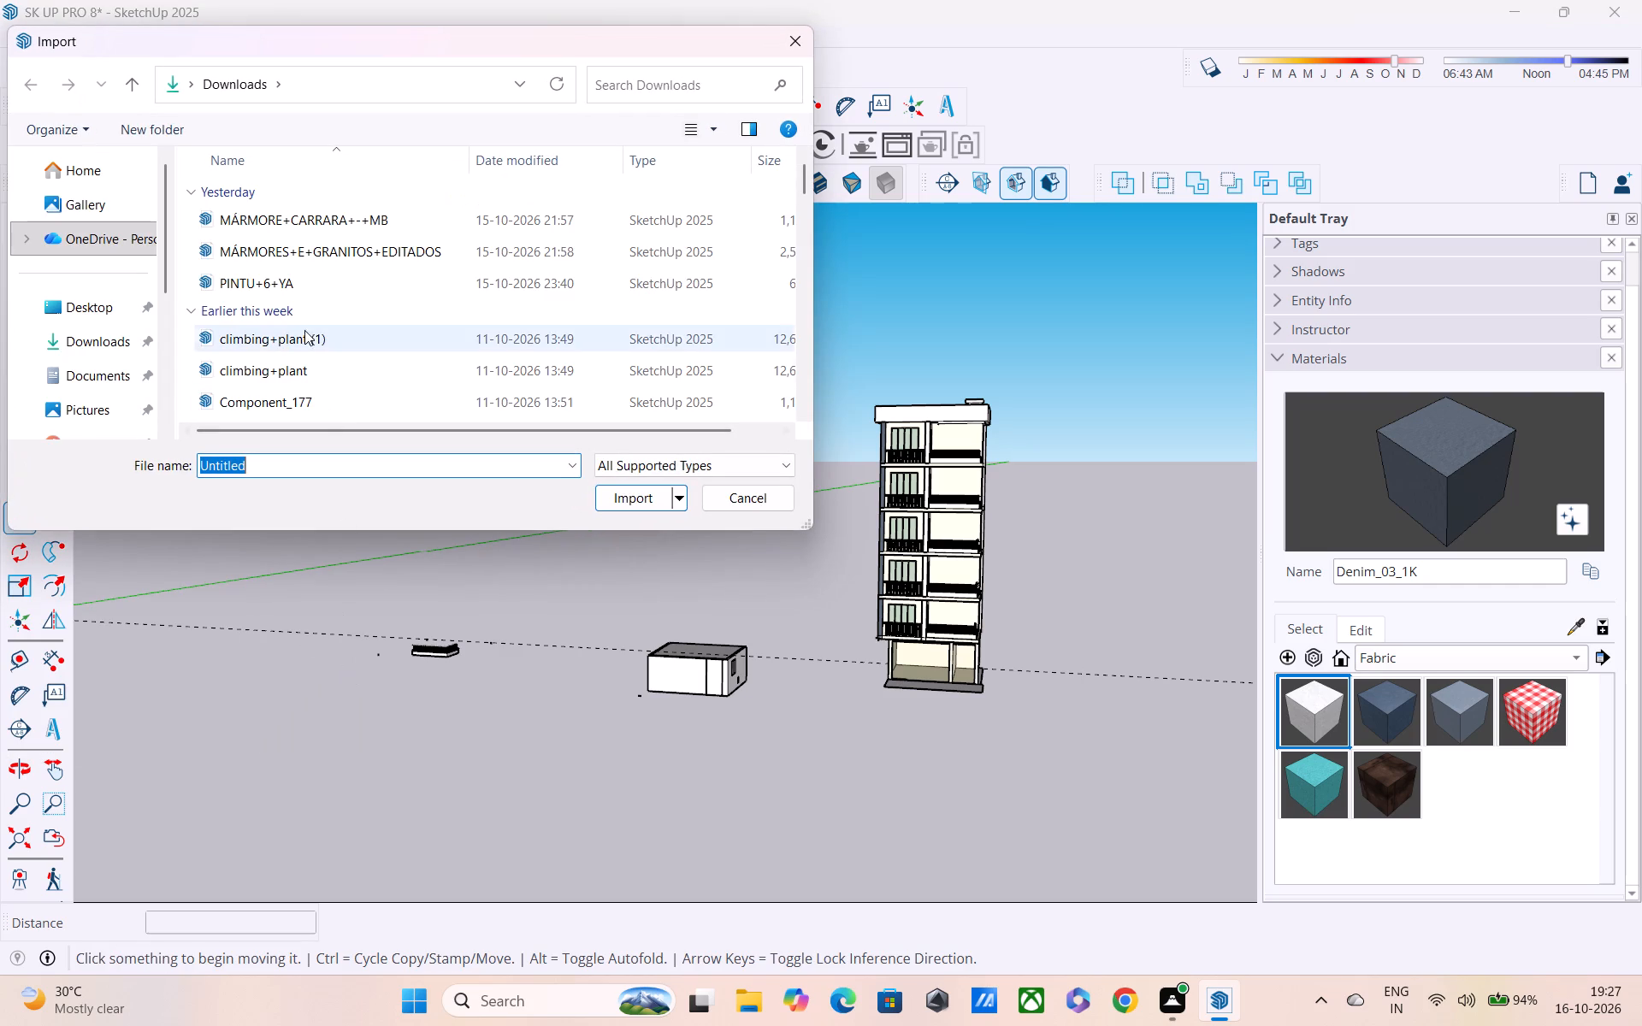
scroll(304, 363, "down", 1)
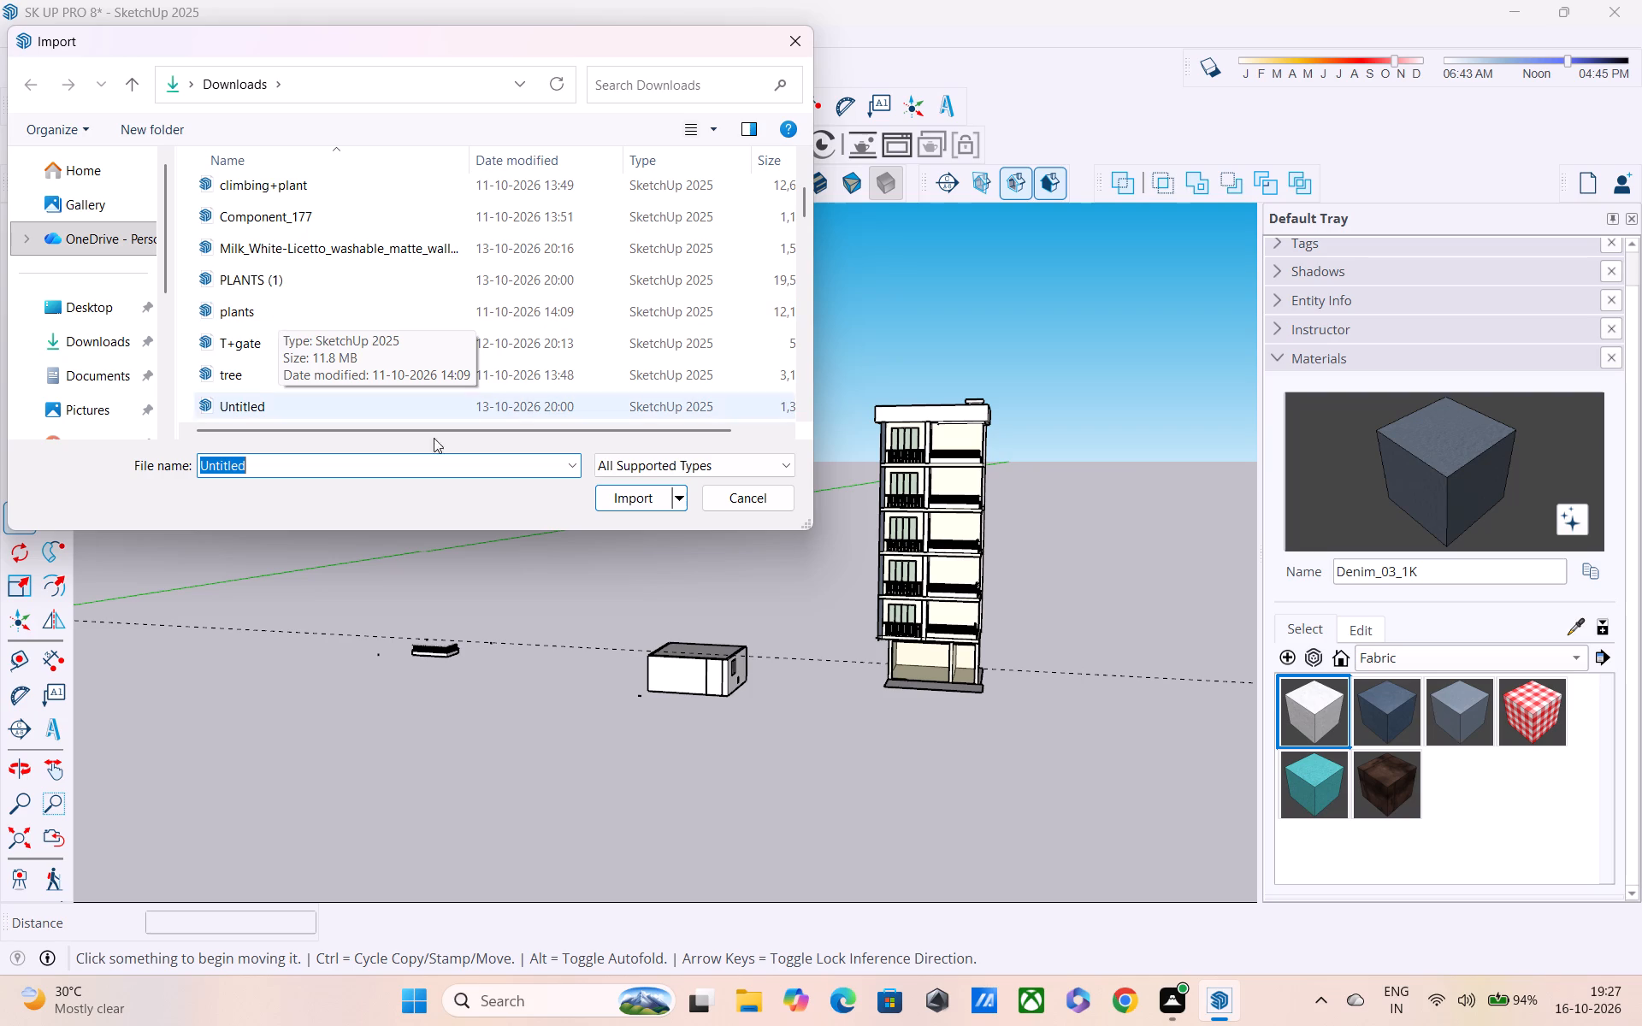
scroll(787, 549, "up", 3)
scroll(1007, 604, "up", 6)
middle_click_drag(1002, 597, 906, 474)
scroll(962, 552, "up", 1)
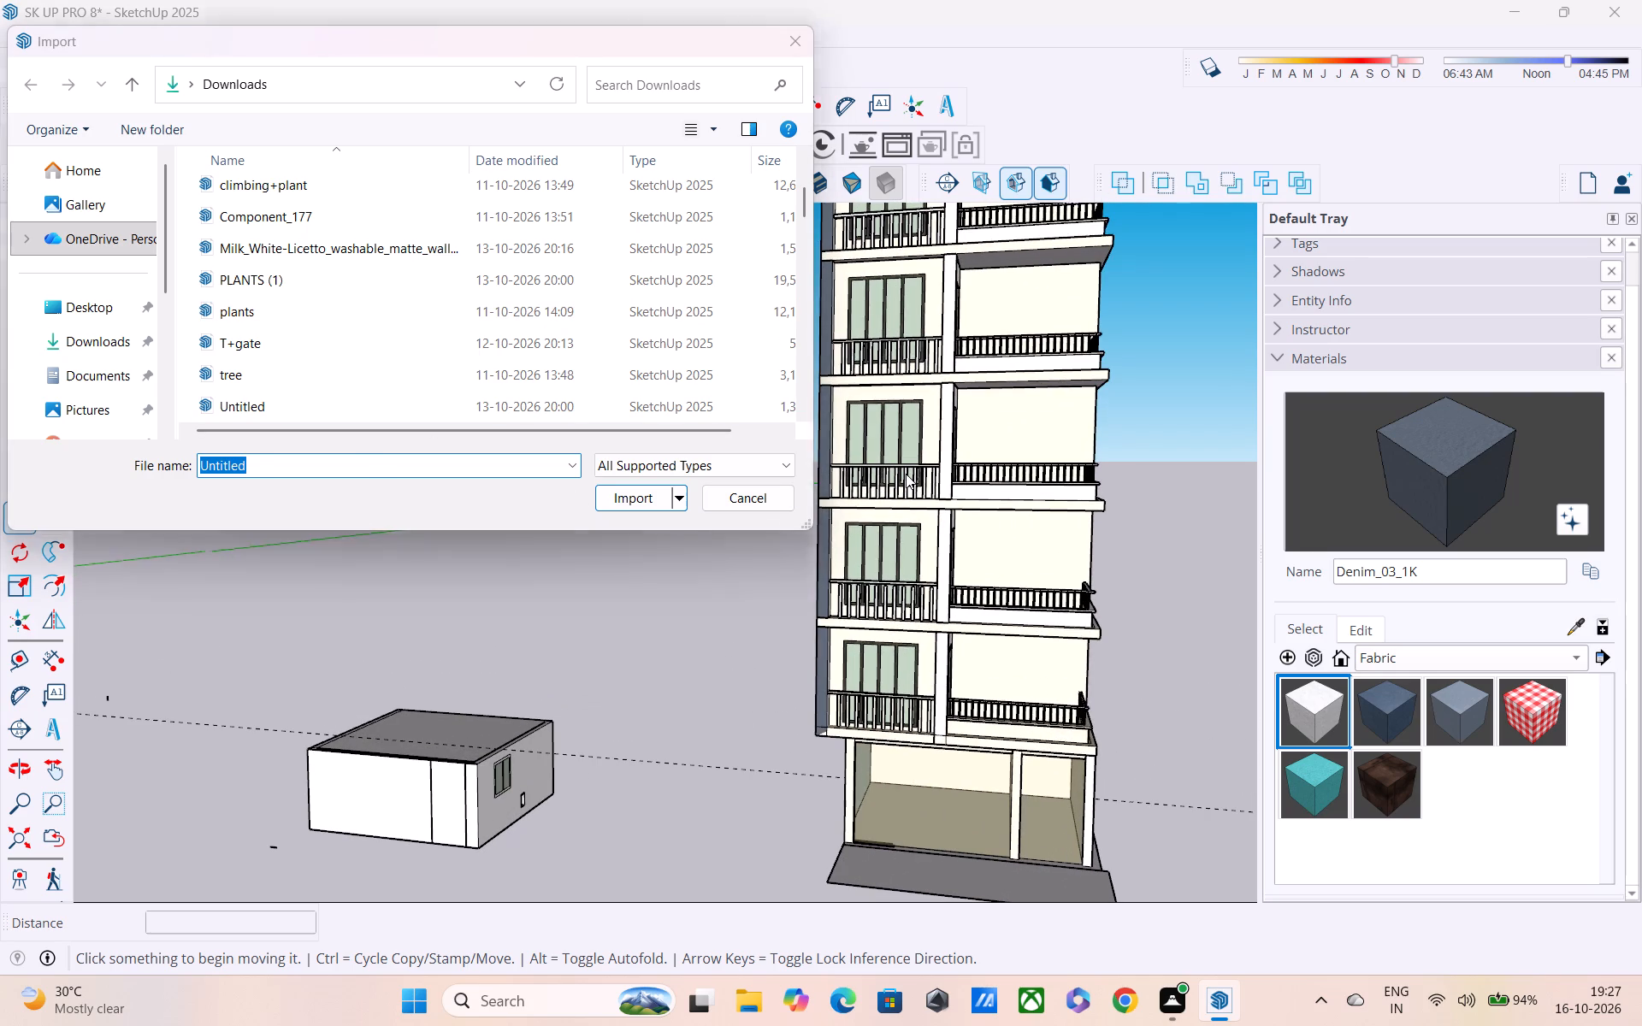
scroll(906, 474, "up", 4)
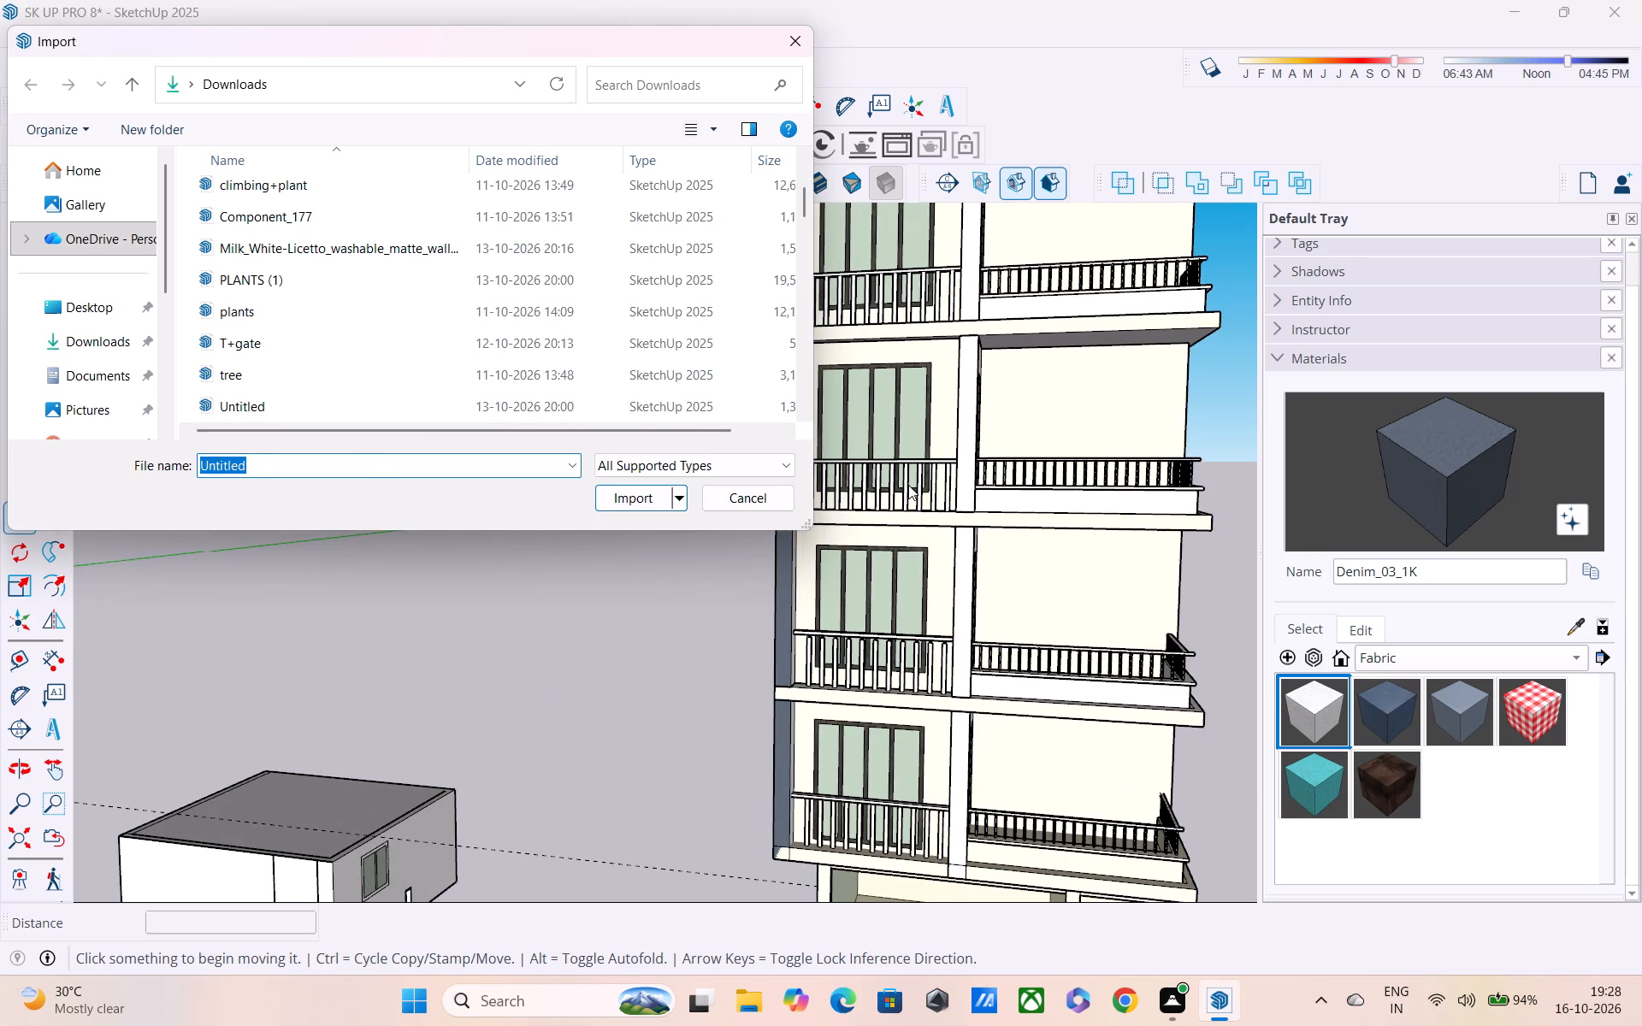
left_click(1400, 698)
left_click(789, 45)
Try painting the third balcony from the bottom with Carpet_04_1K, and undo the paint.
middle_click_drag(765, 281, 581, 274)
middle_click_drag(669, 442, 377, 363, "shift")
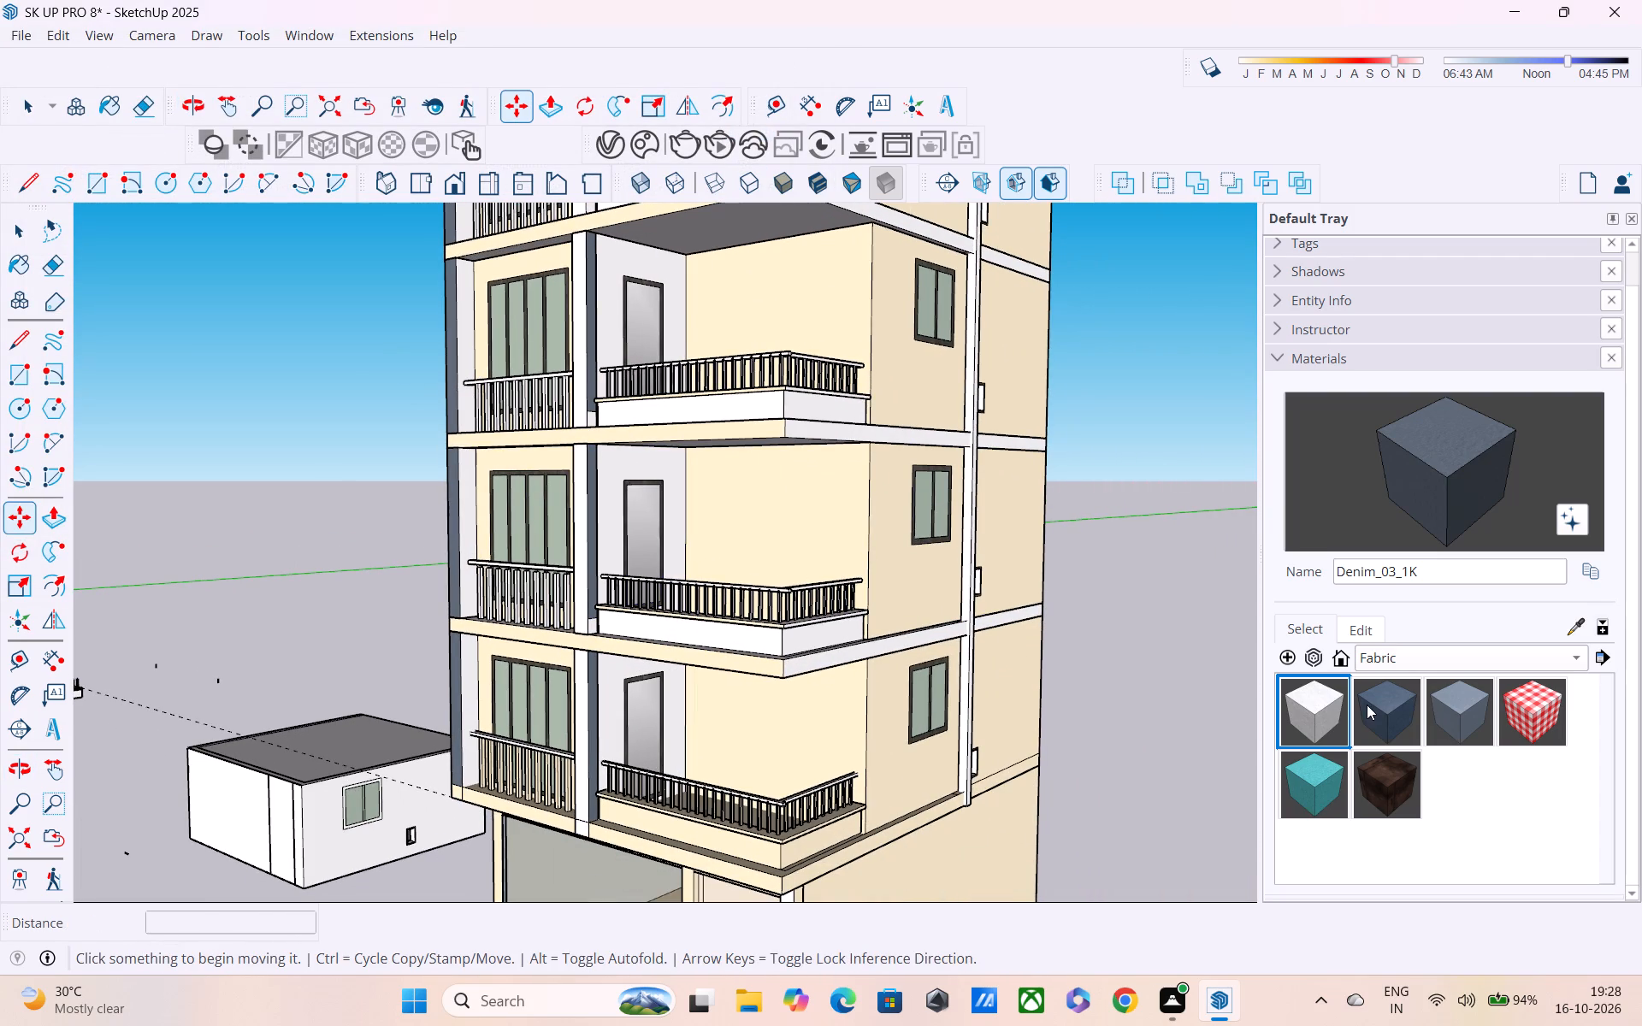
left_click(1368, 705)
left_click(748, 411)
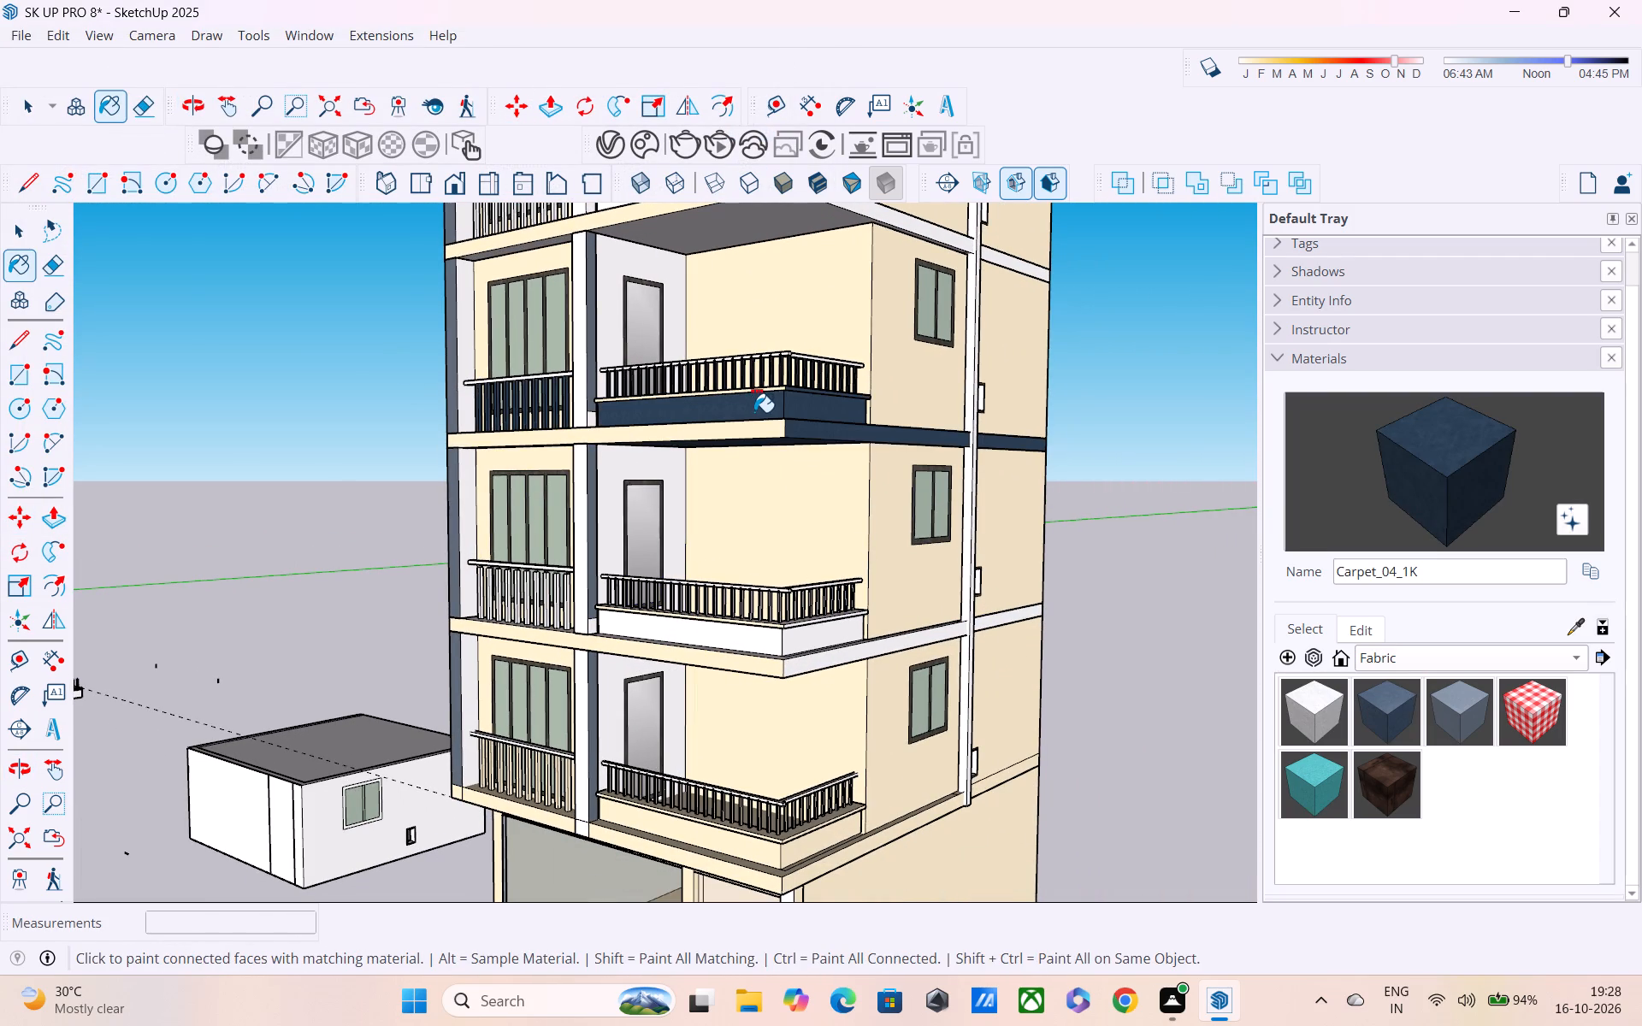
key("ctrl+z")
Open the balcony floor component and paint the front and side faces of its solid parapet with Carpet_04_1K.
scroll(801, 451, "up", 3)
key("space")
double_click(806, 401)
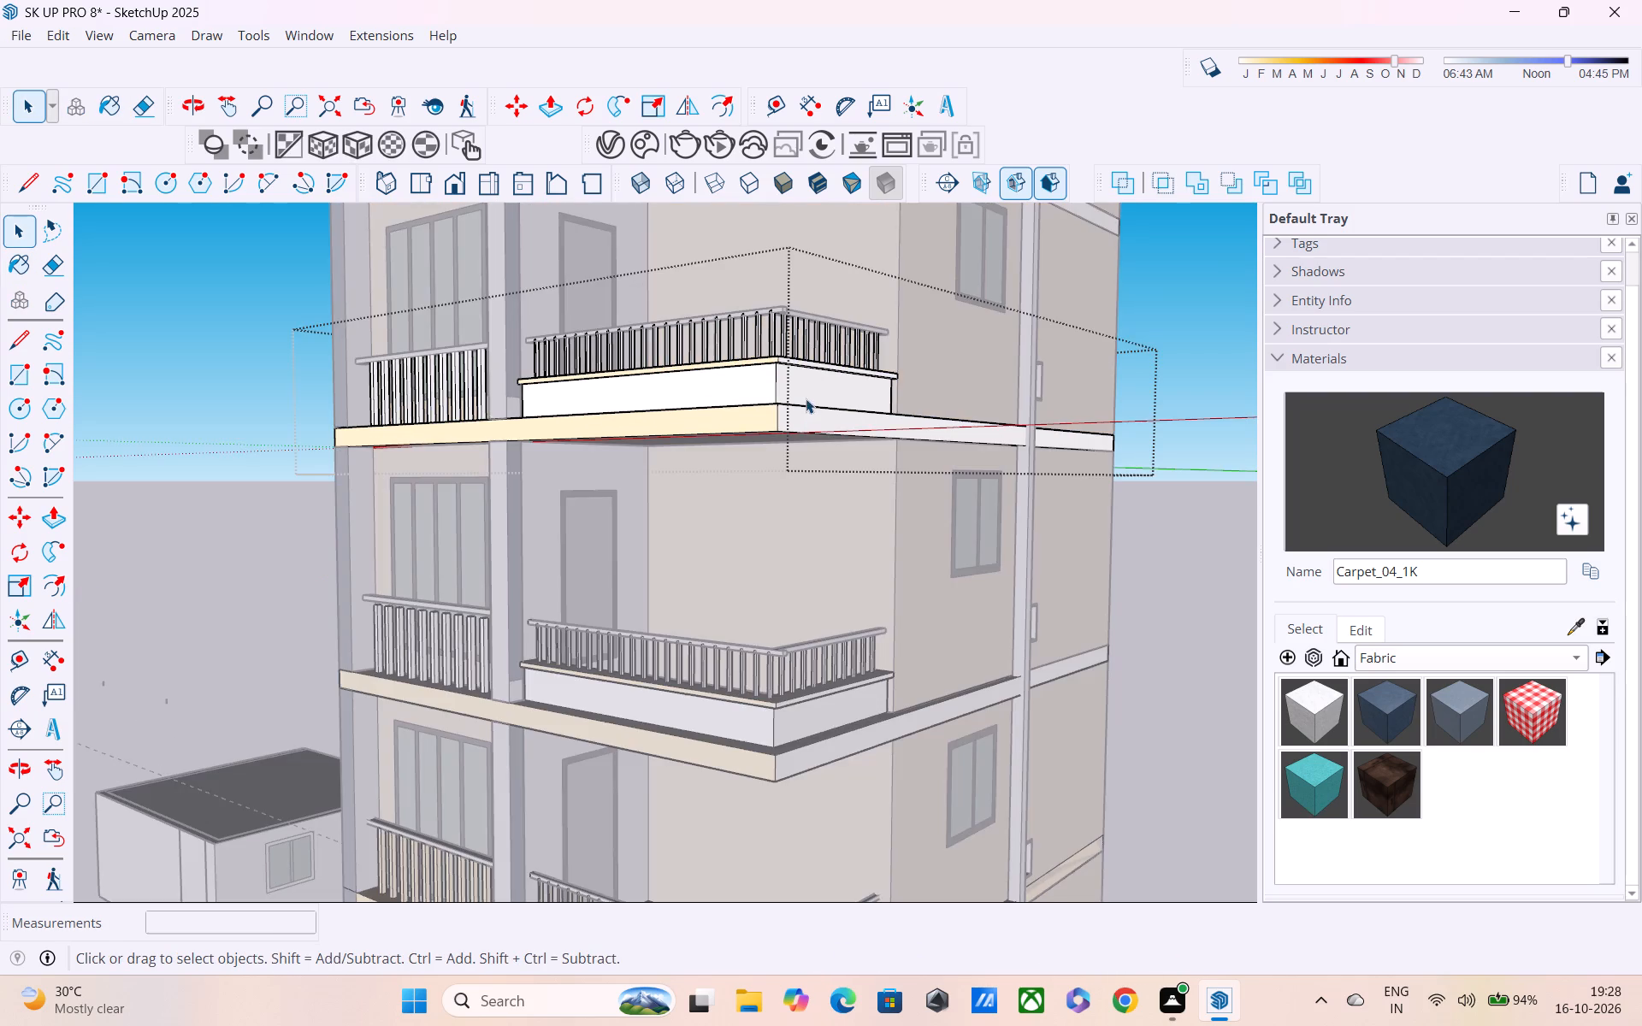
scroll(988, 563, "up", 1)
left_click(1397, 699)
scroll(1157, 622, "up", 3)
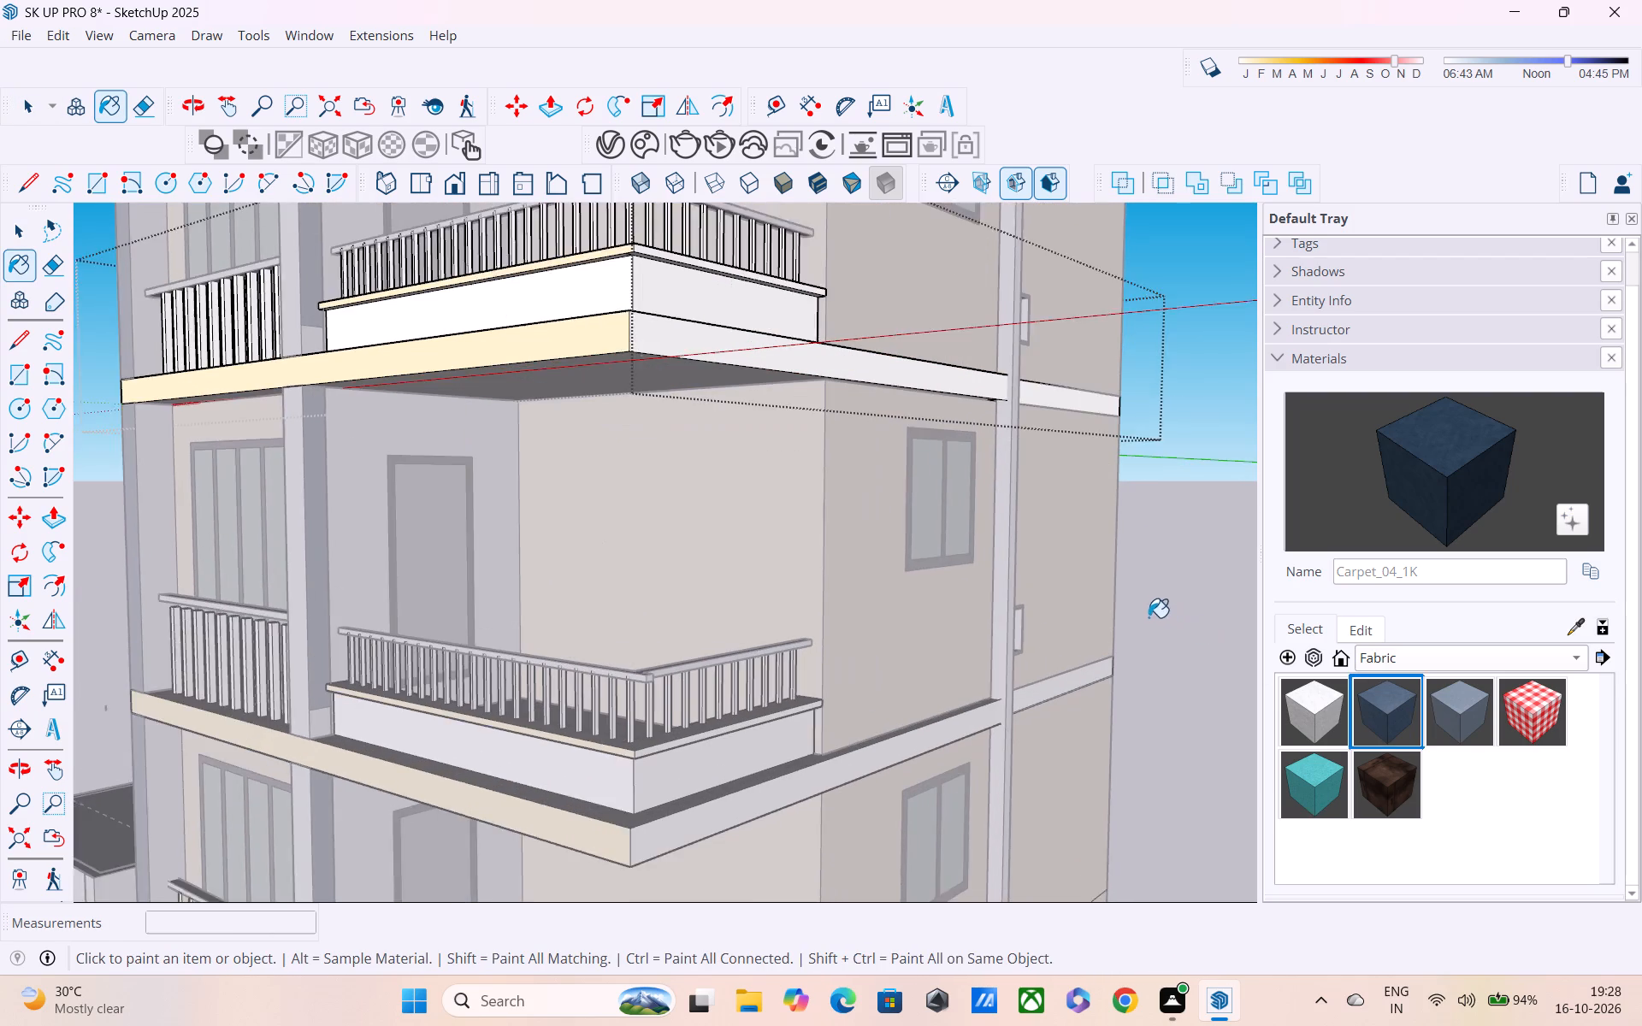
left_click(646, 249)
middle_click_drag(670, 284, 807, 363)
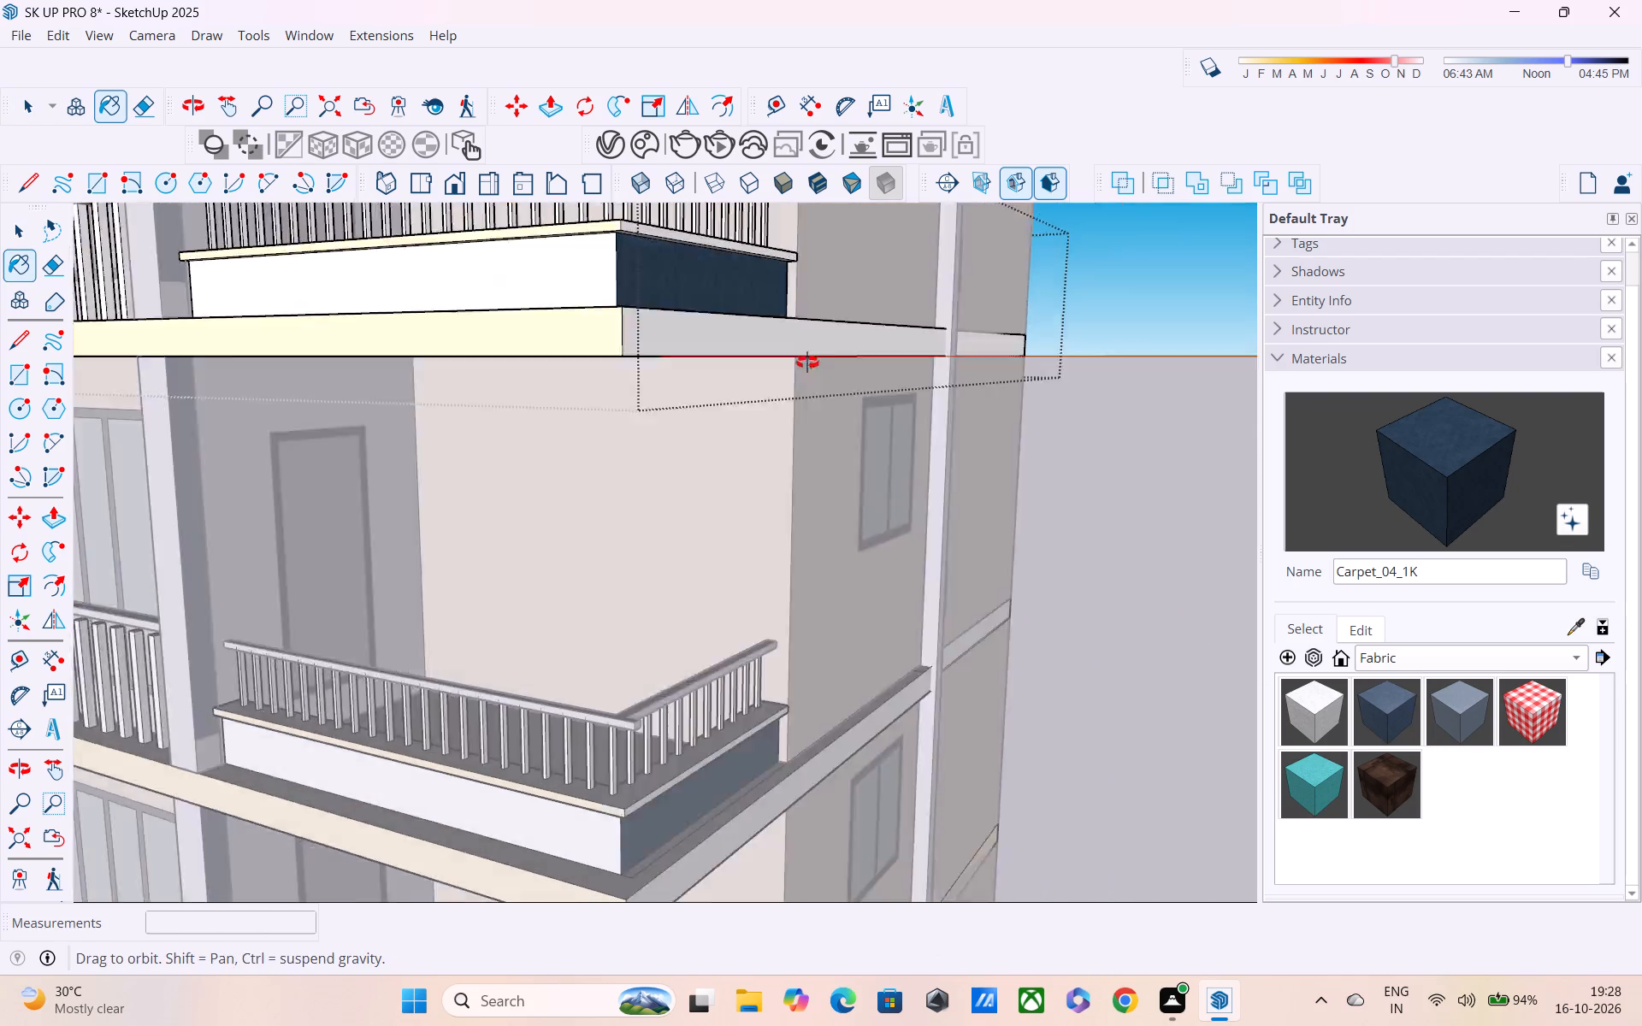
middle_click_drag(807, 363, 896, 392)
left_click(715, 317)
scroll(707, 404, "down", 5)
middle_click_drag(706, 412, 635, 376)
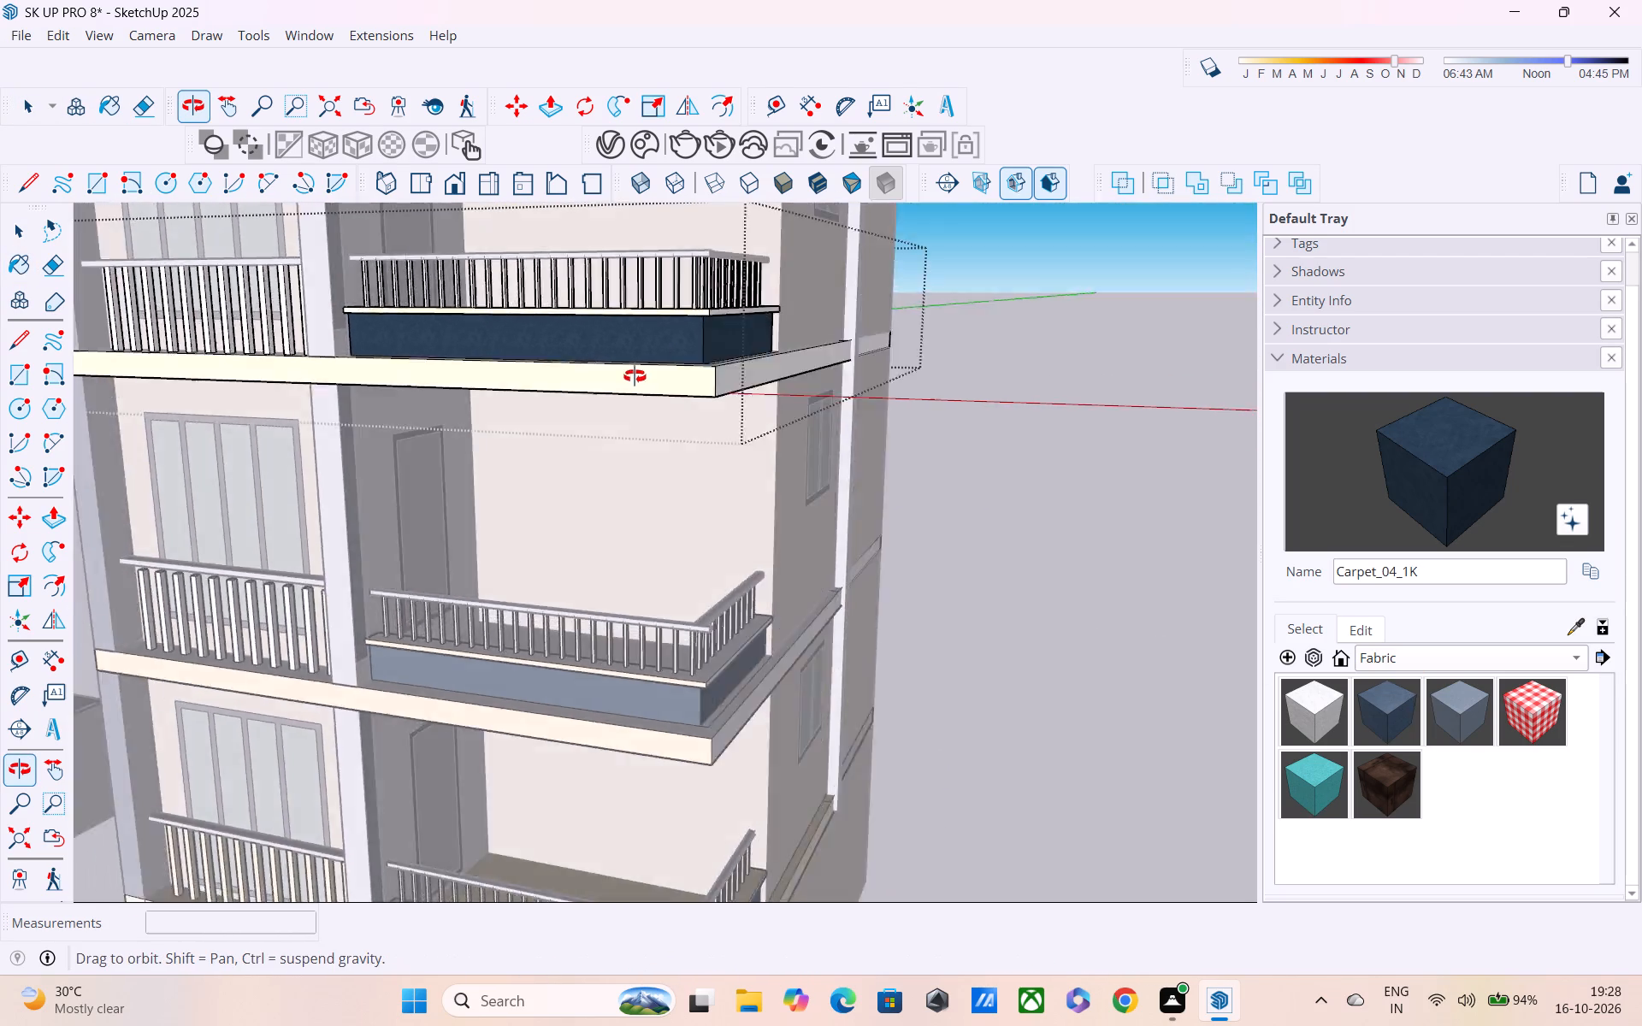
middle_click_drag(635, 376, 396, 383)
scroll(707, 503, "down", 4)
Sample D01_Frost_White from the front edge of the balcony floor slab and paint both side-facing slab edge sections with it.
key("space")
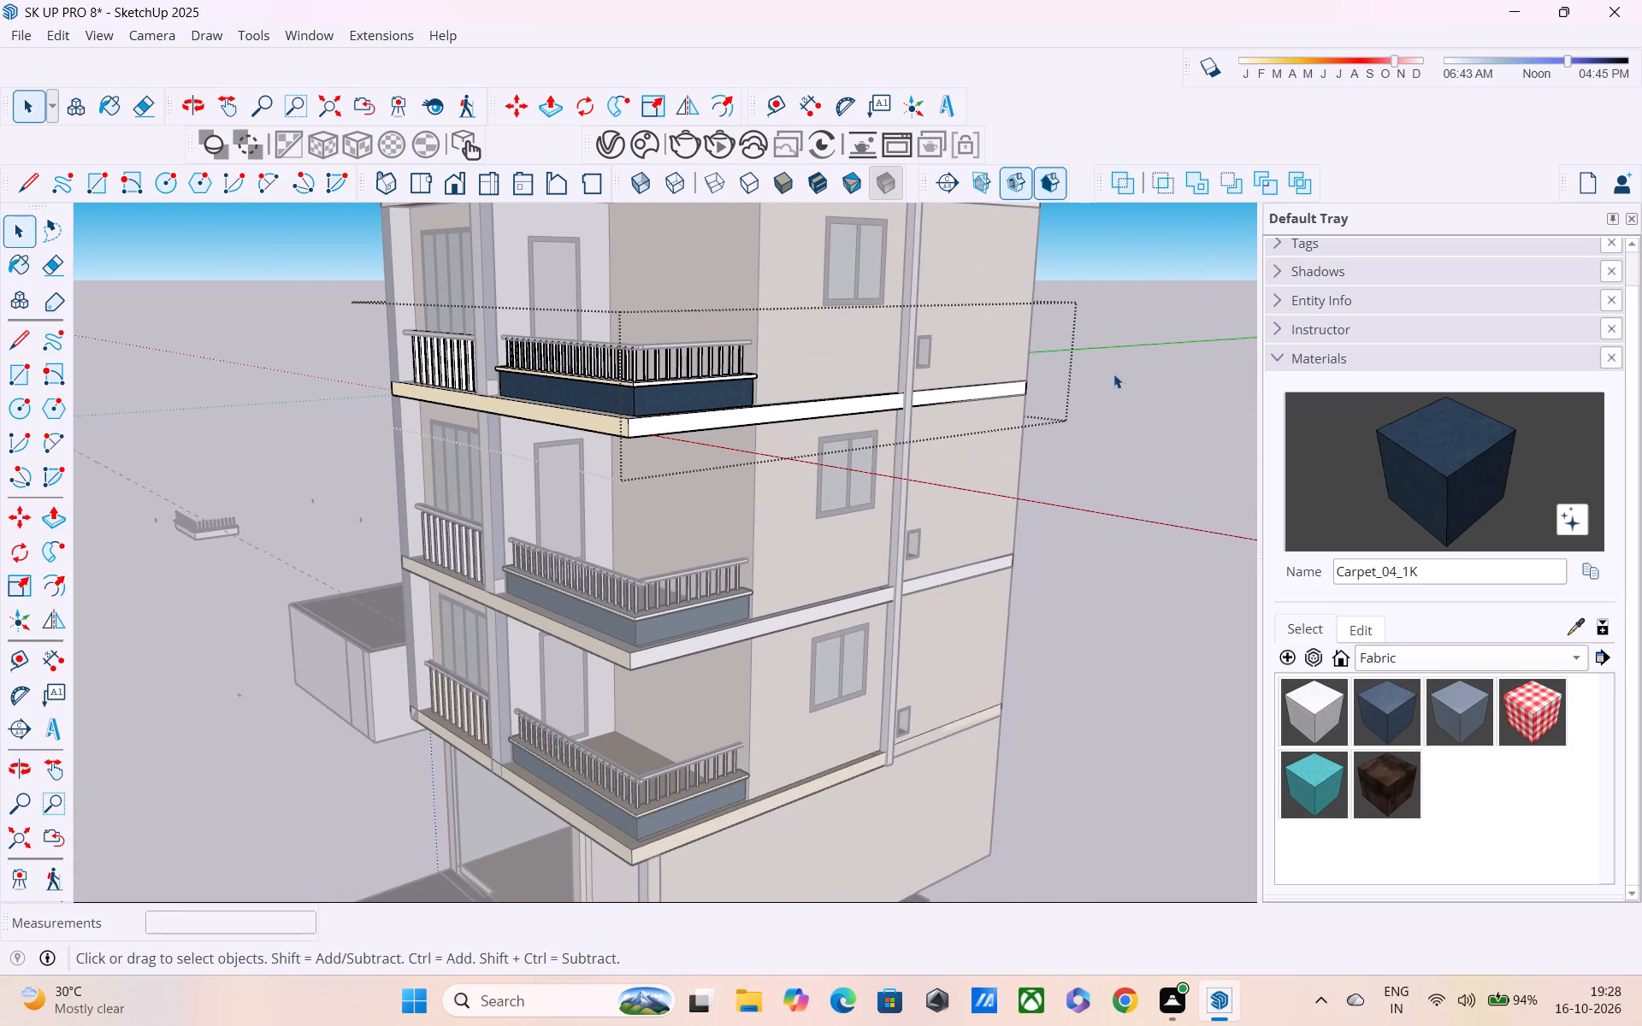
left_click_drag(1113, 364, 1110, 357)
left_click(1146, 342)
double_click(838, 404)
left_click(1568, 637)
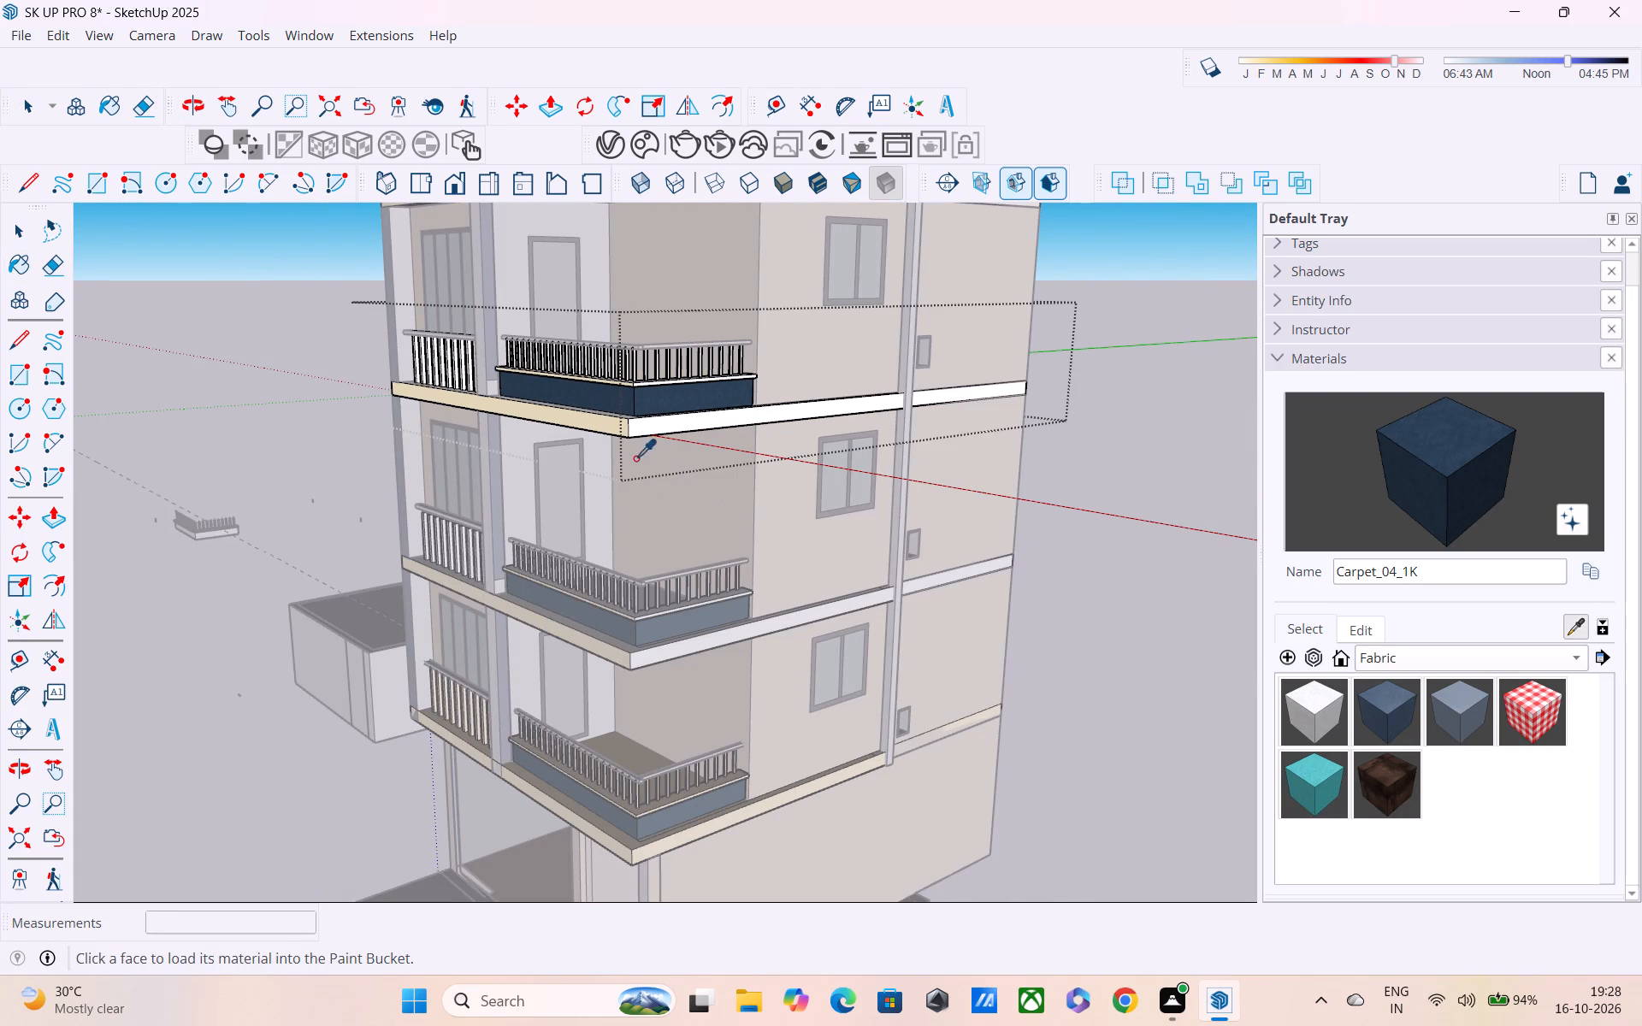
left_click(605, 427)
left_click(661, 434)
left_click(664, 425)
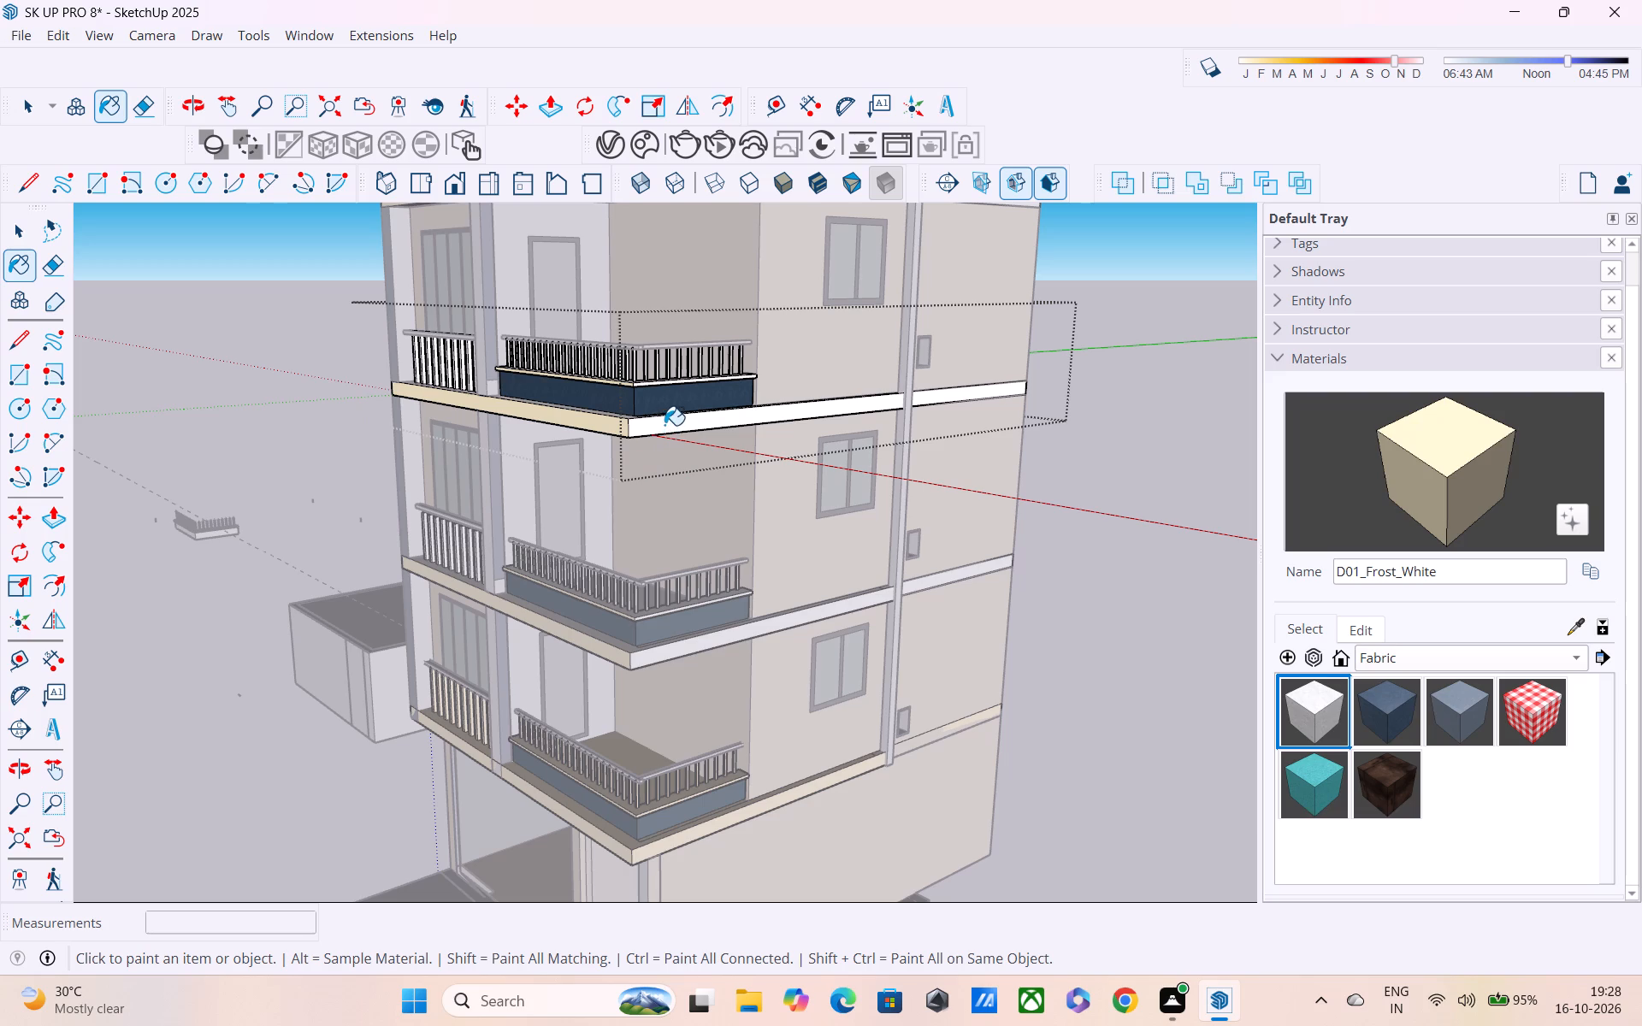
left_click(942, 582)
left_click(944, 579)
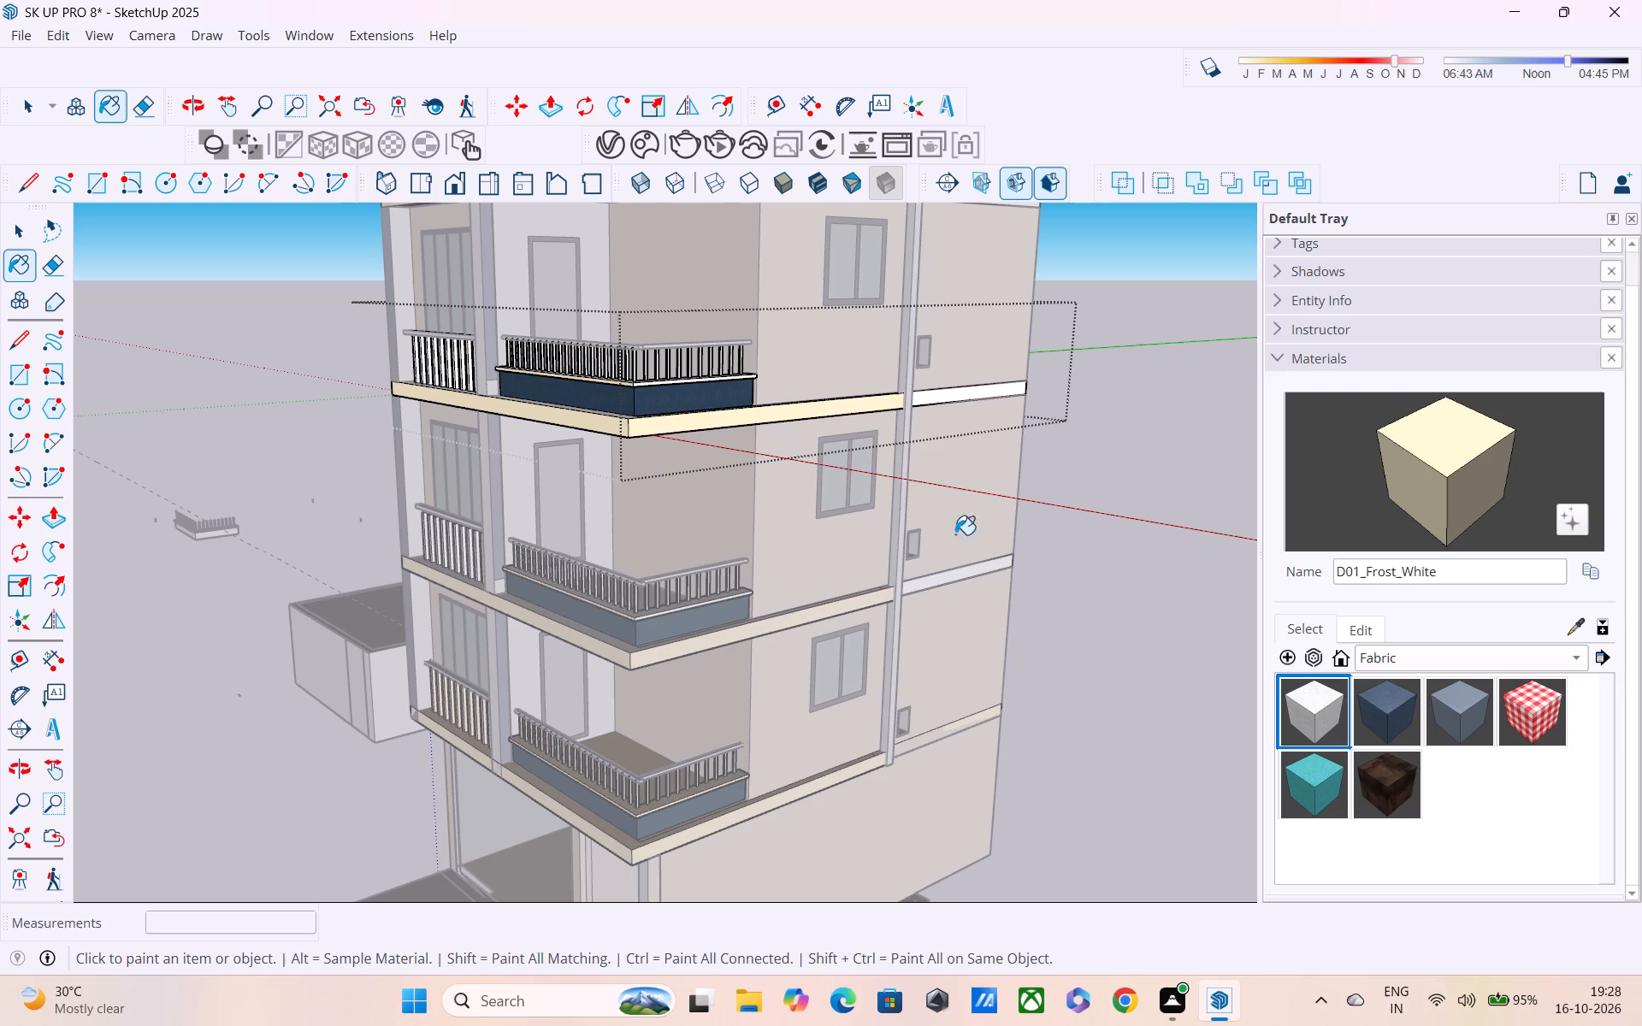
left_click(954, 395)
scroll(978, 398, "down", 8)
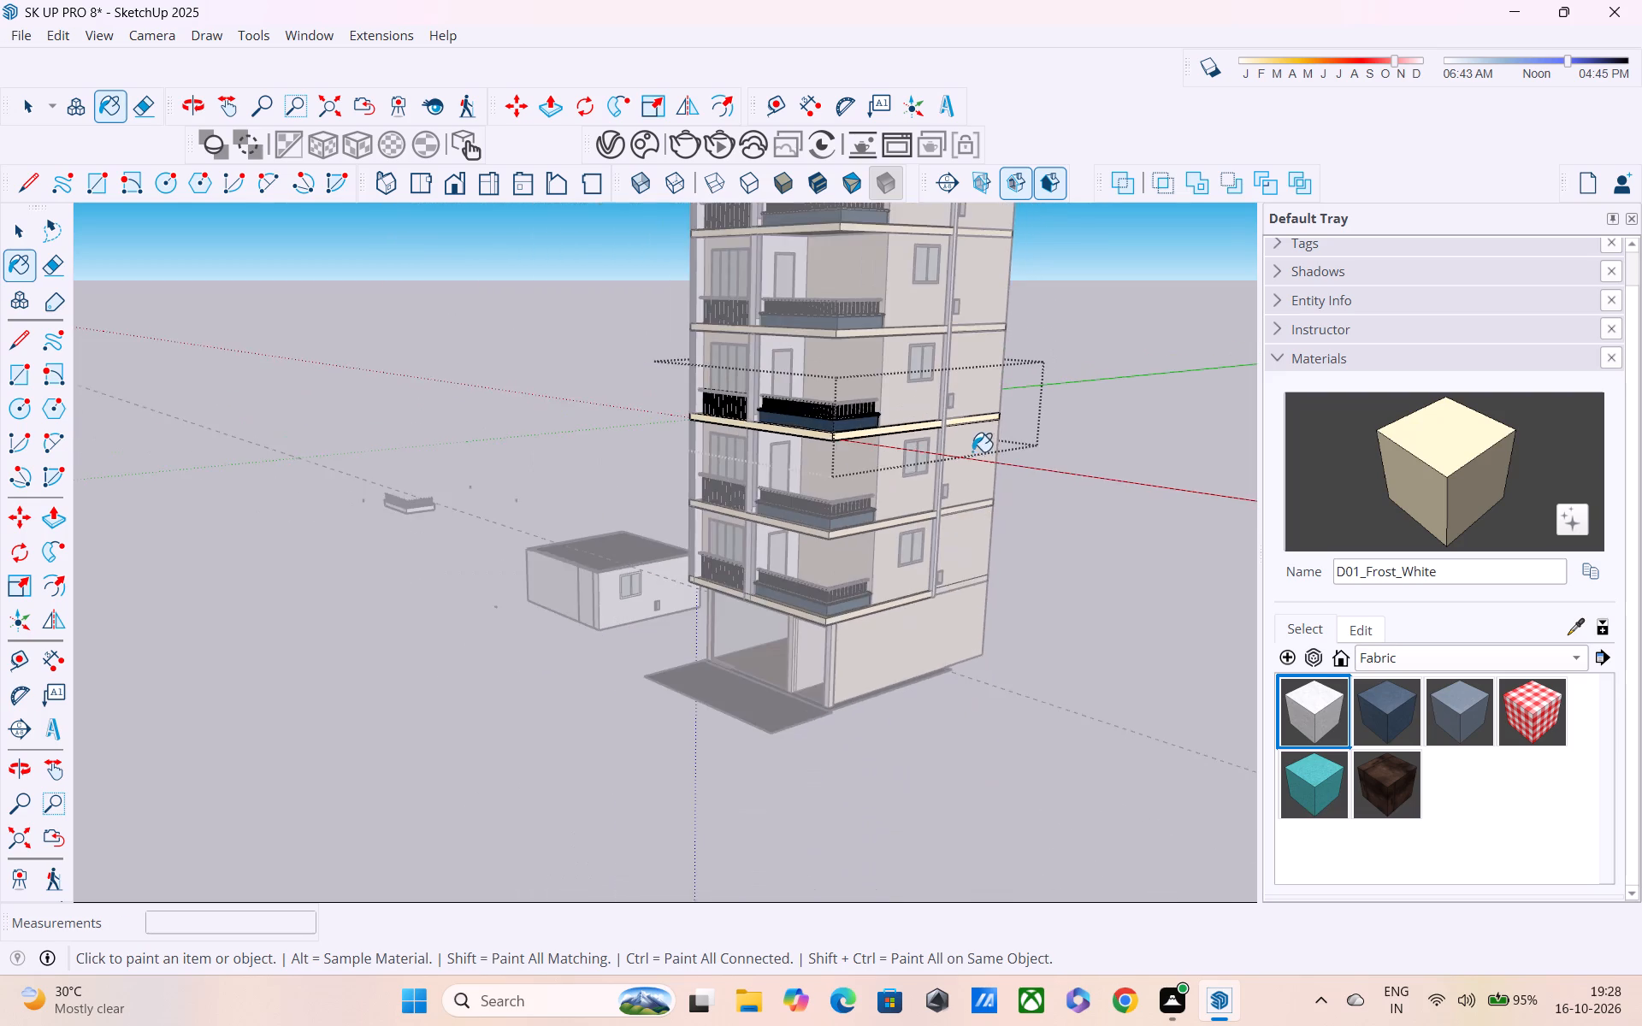
middle_click_drag(992, 486, 1122, 574)
key("space")
left_click(1104, 369)
Examine the painted balconies and floor slab edges along the building's front and sides, up to the roof.
middle_click_drag(1011, 541, 1106, 416)
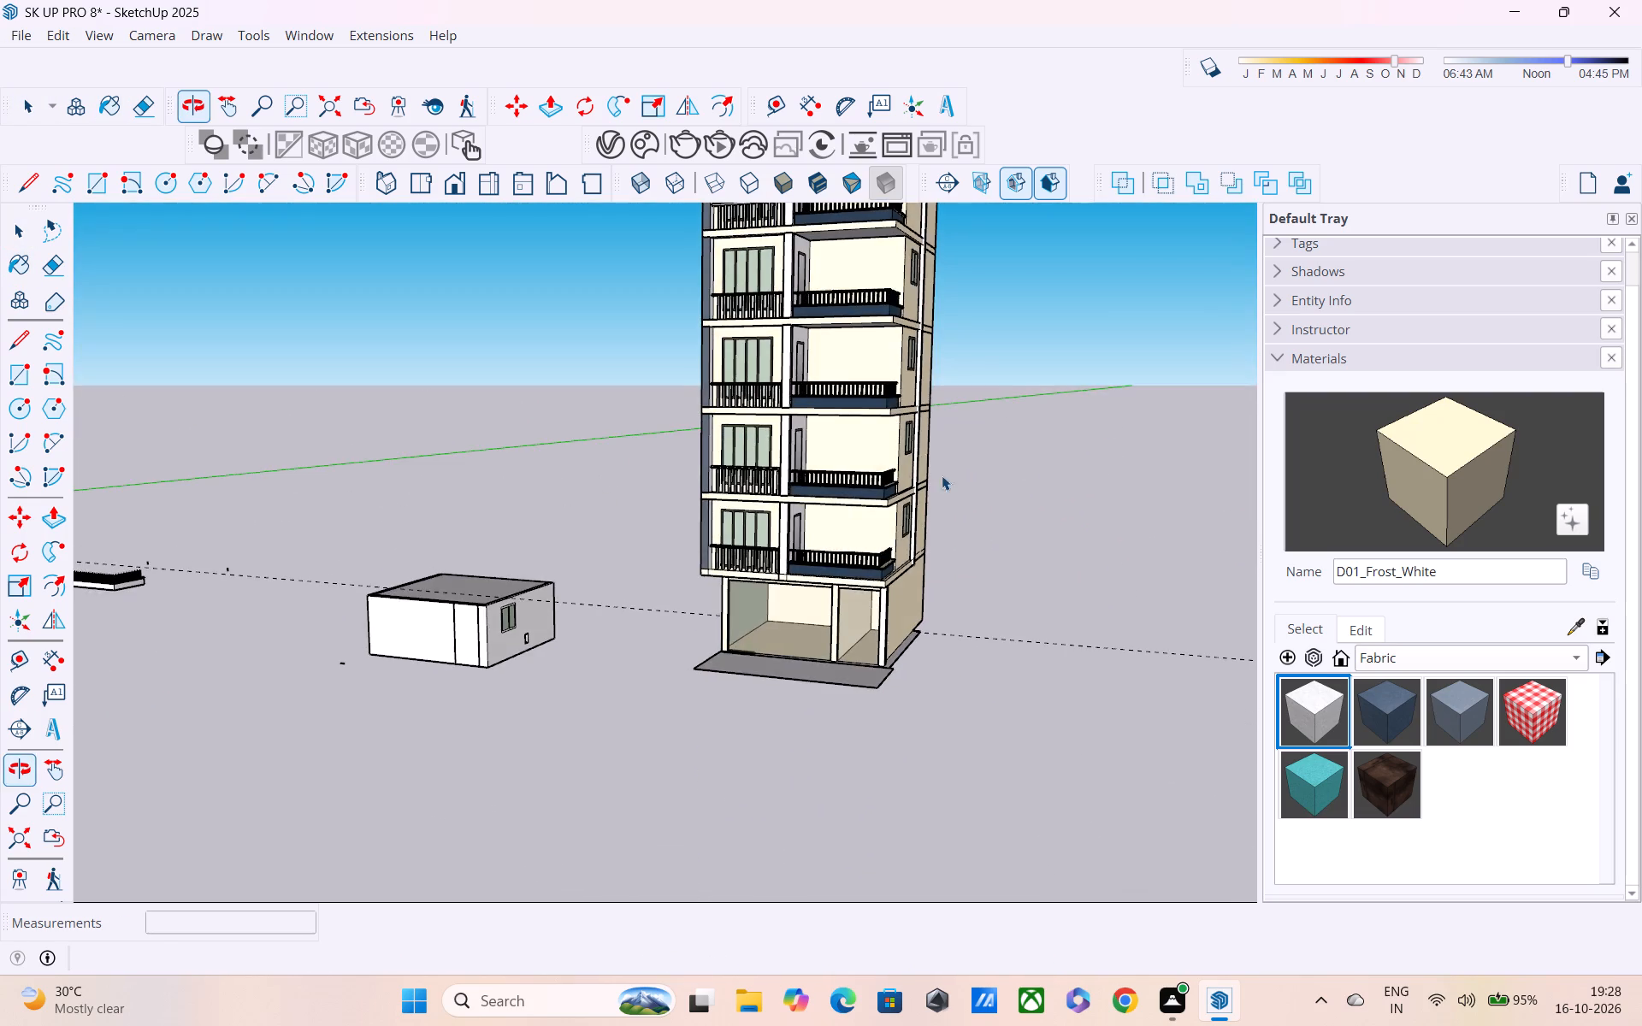
middle_click_drag(825, 510, 1029, 608)
scroll(892, 478, "up", 5)
middle_click_drag(842, 483, 819, 393)
scroll(818, 494, "up", 7)
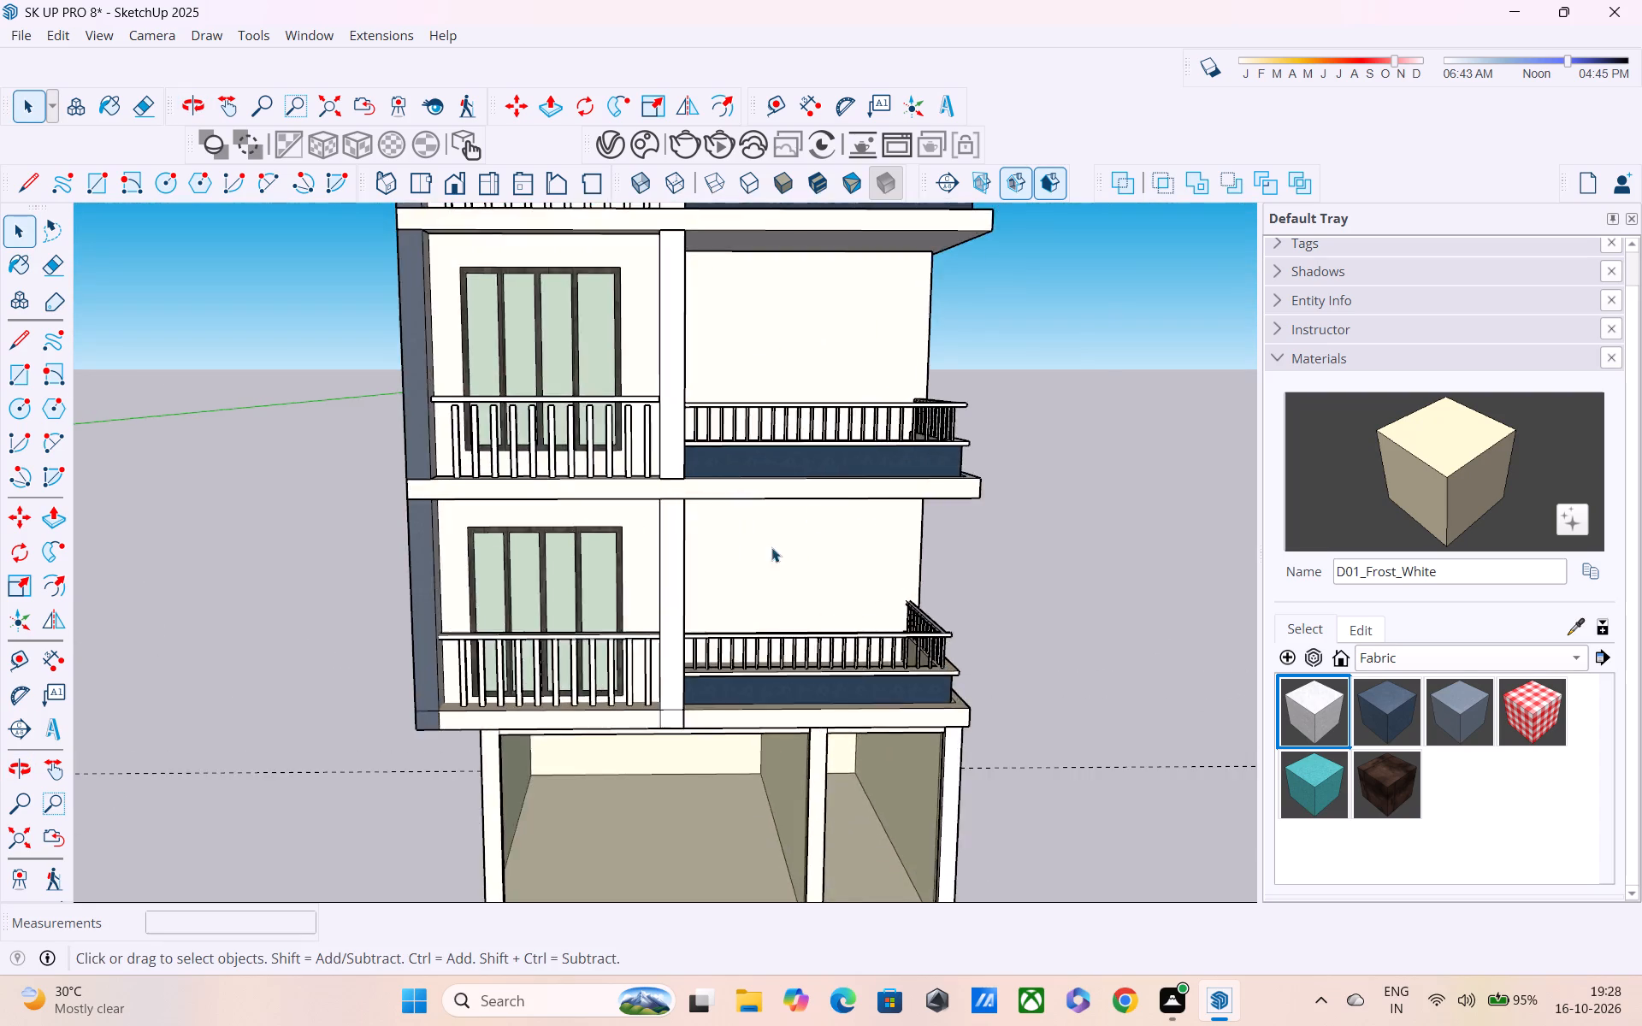
scroll(771, 547, "up", 3)
scroll(733, 546, "down", 6)
scroll(684, 627, "up", 1)
scroll(682, 628, "down", 3)
middle_click_drag(668, 629, 463, 609)
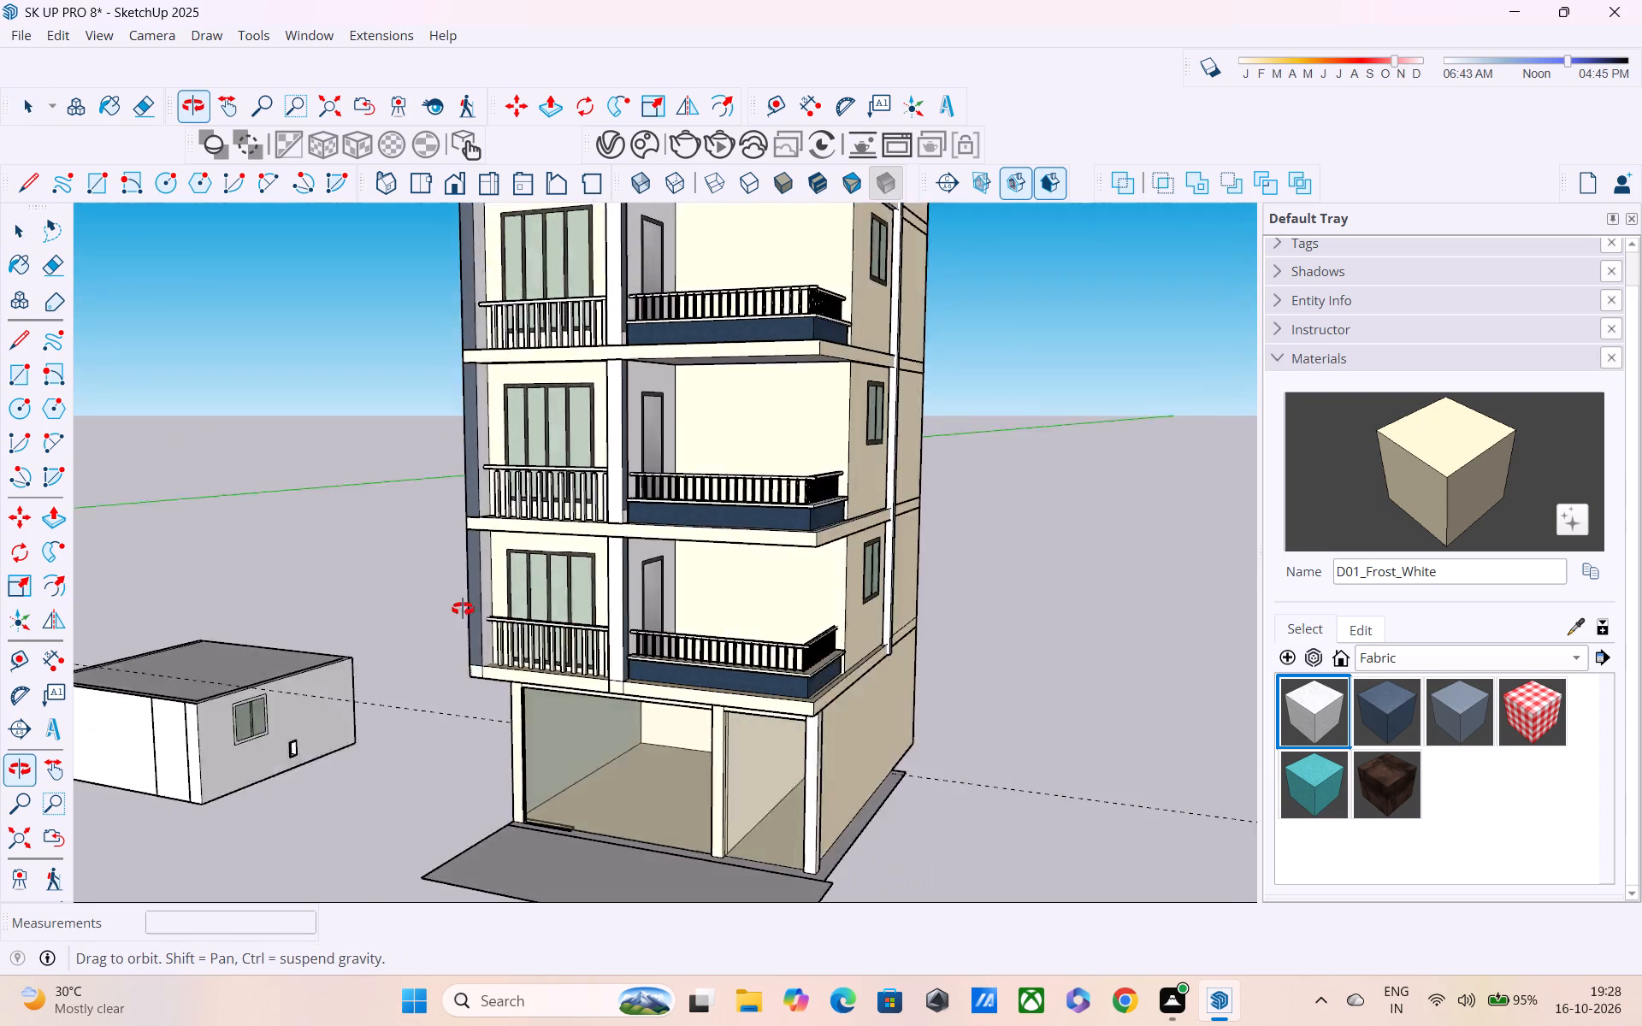
middle_click_drag(463, 609, 859, 595)
scroll(859, 595, "up", 1)
scroll(858, 608, "down", 6)
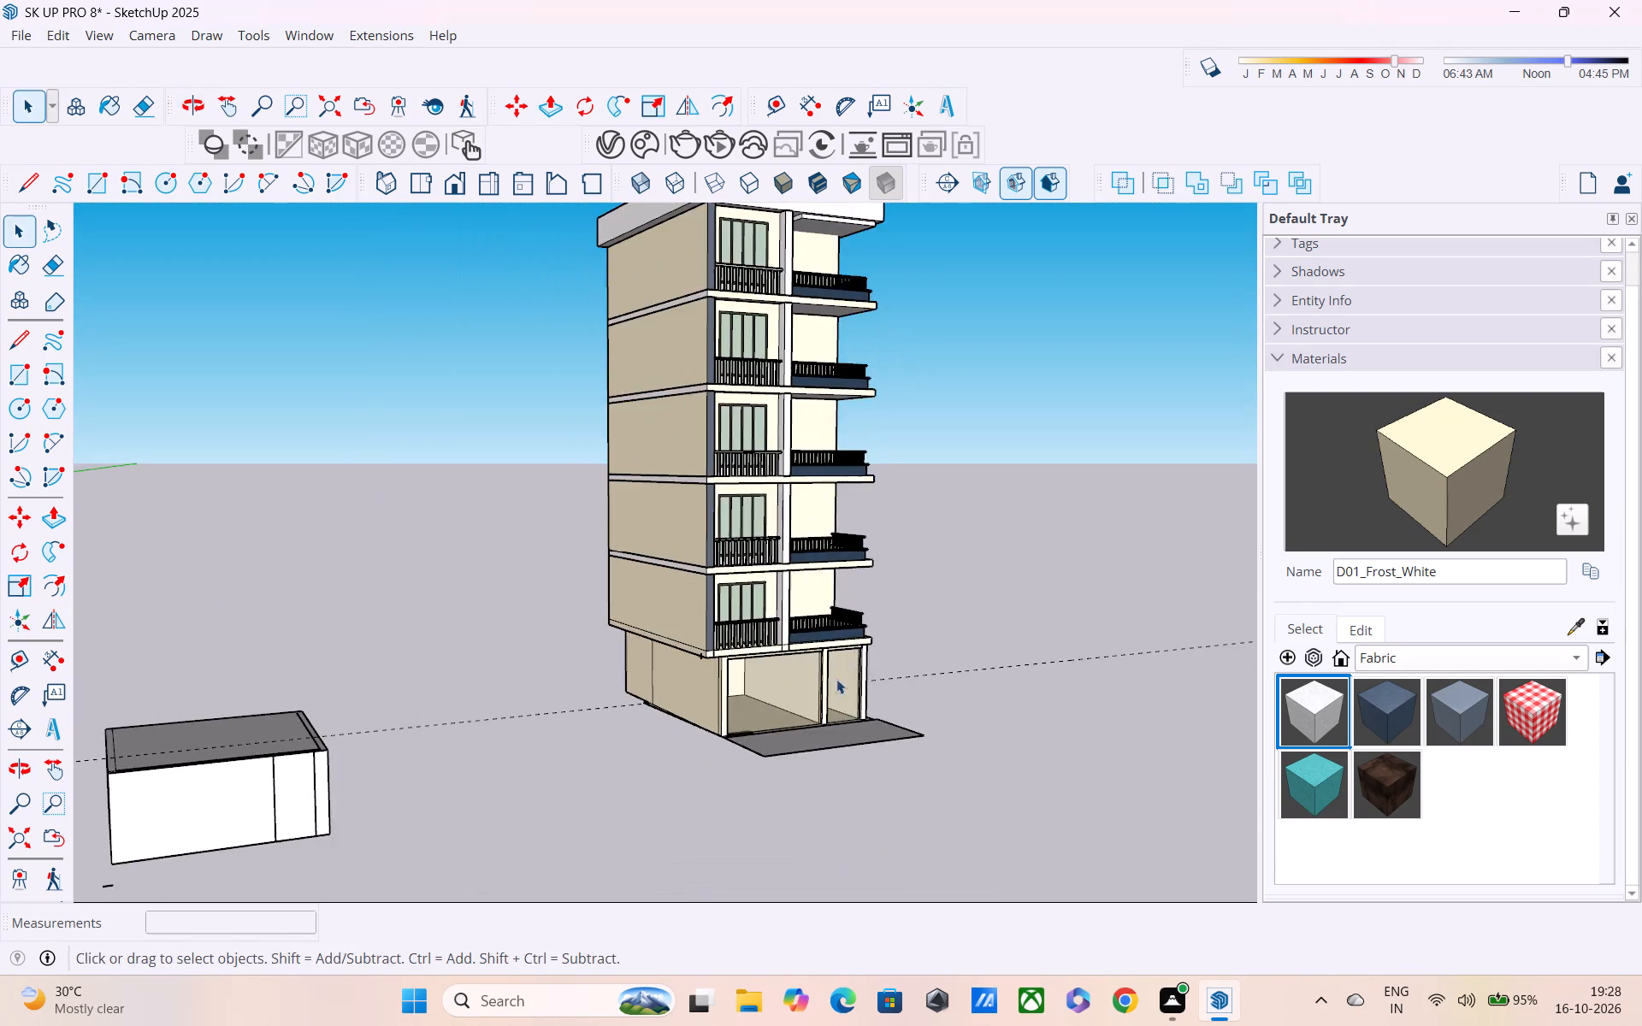
middle_click_drag(831, 679, 640, 630)
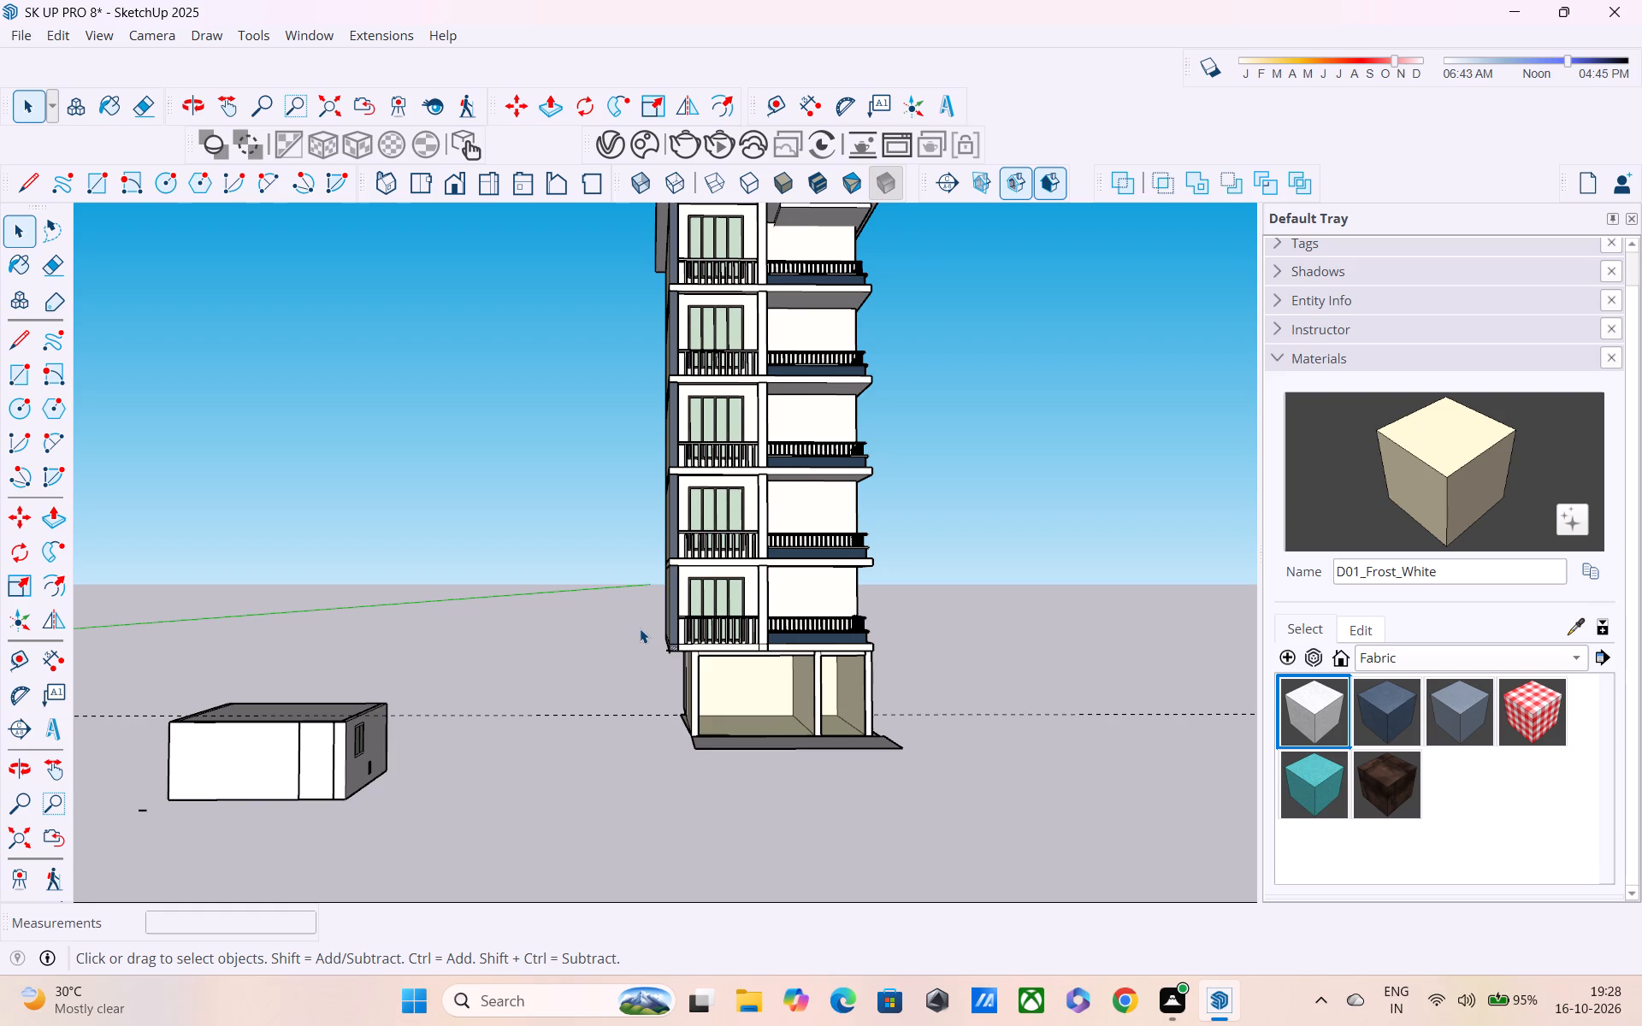
scroll(636, 696, "down", 1)
middle_click_drag(649, 754, 653, 805)
scroll(652, 780, "down", 3)
middle_click_drag(646, 825, 633, 929)
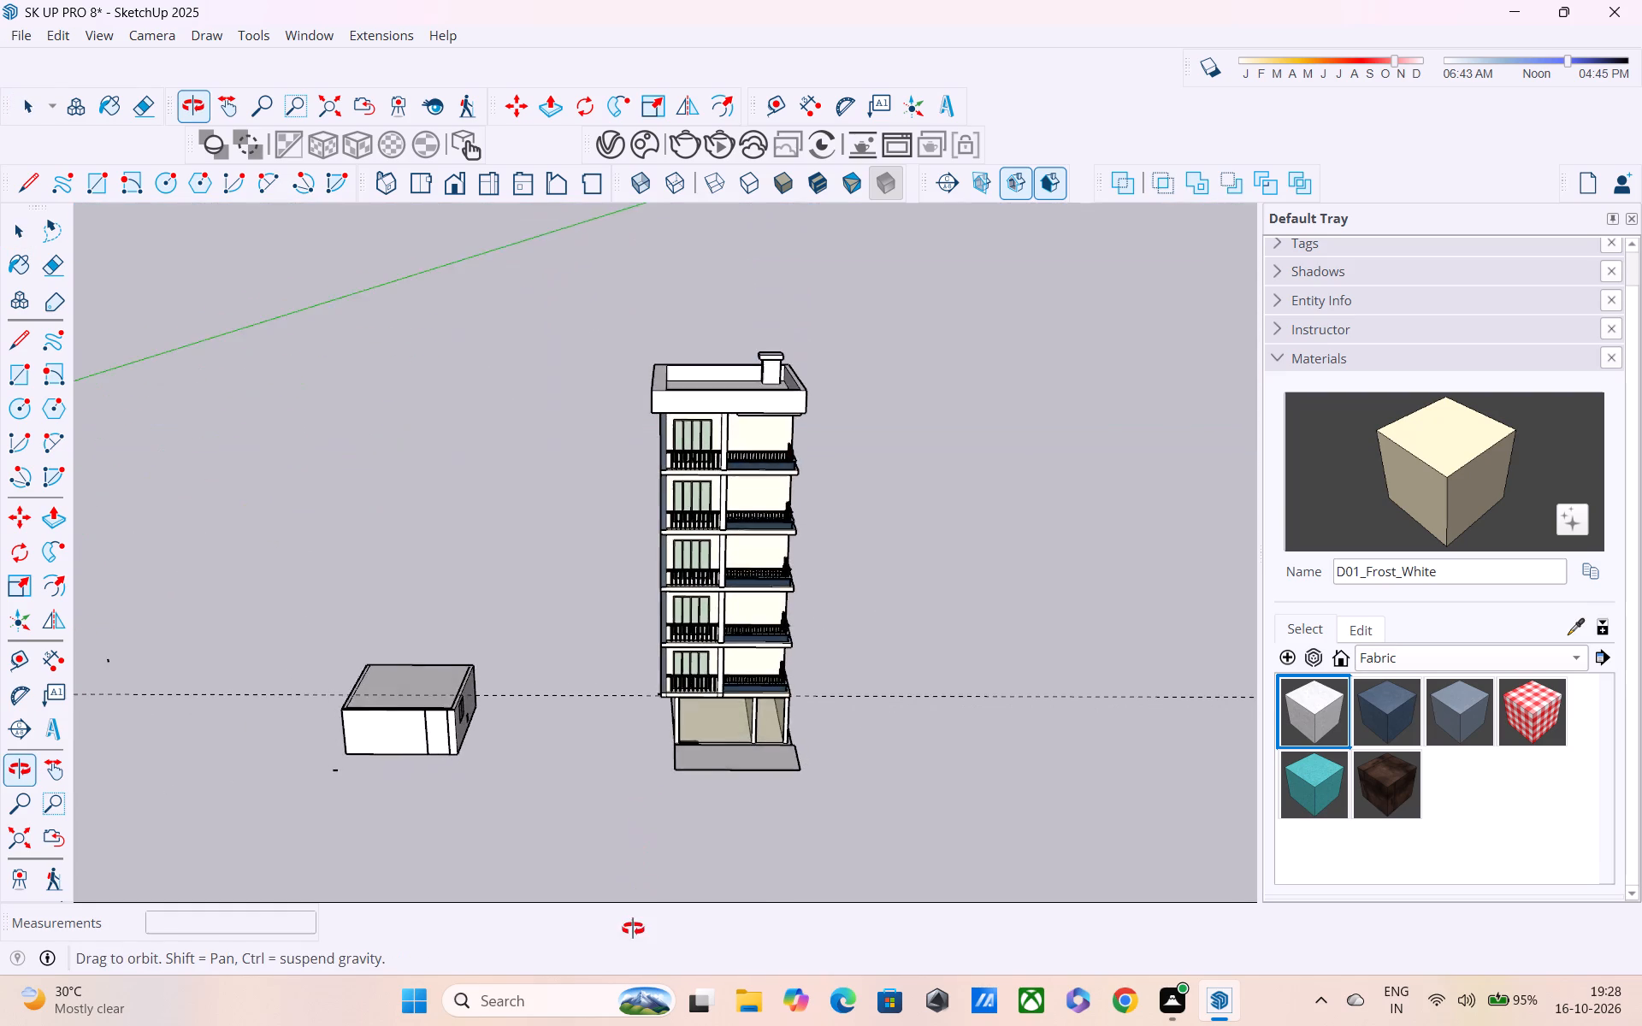
middle_click_drag(633, 929, 633, 924)
scroll(759, 515, "up", 3)
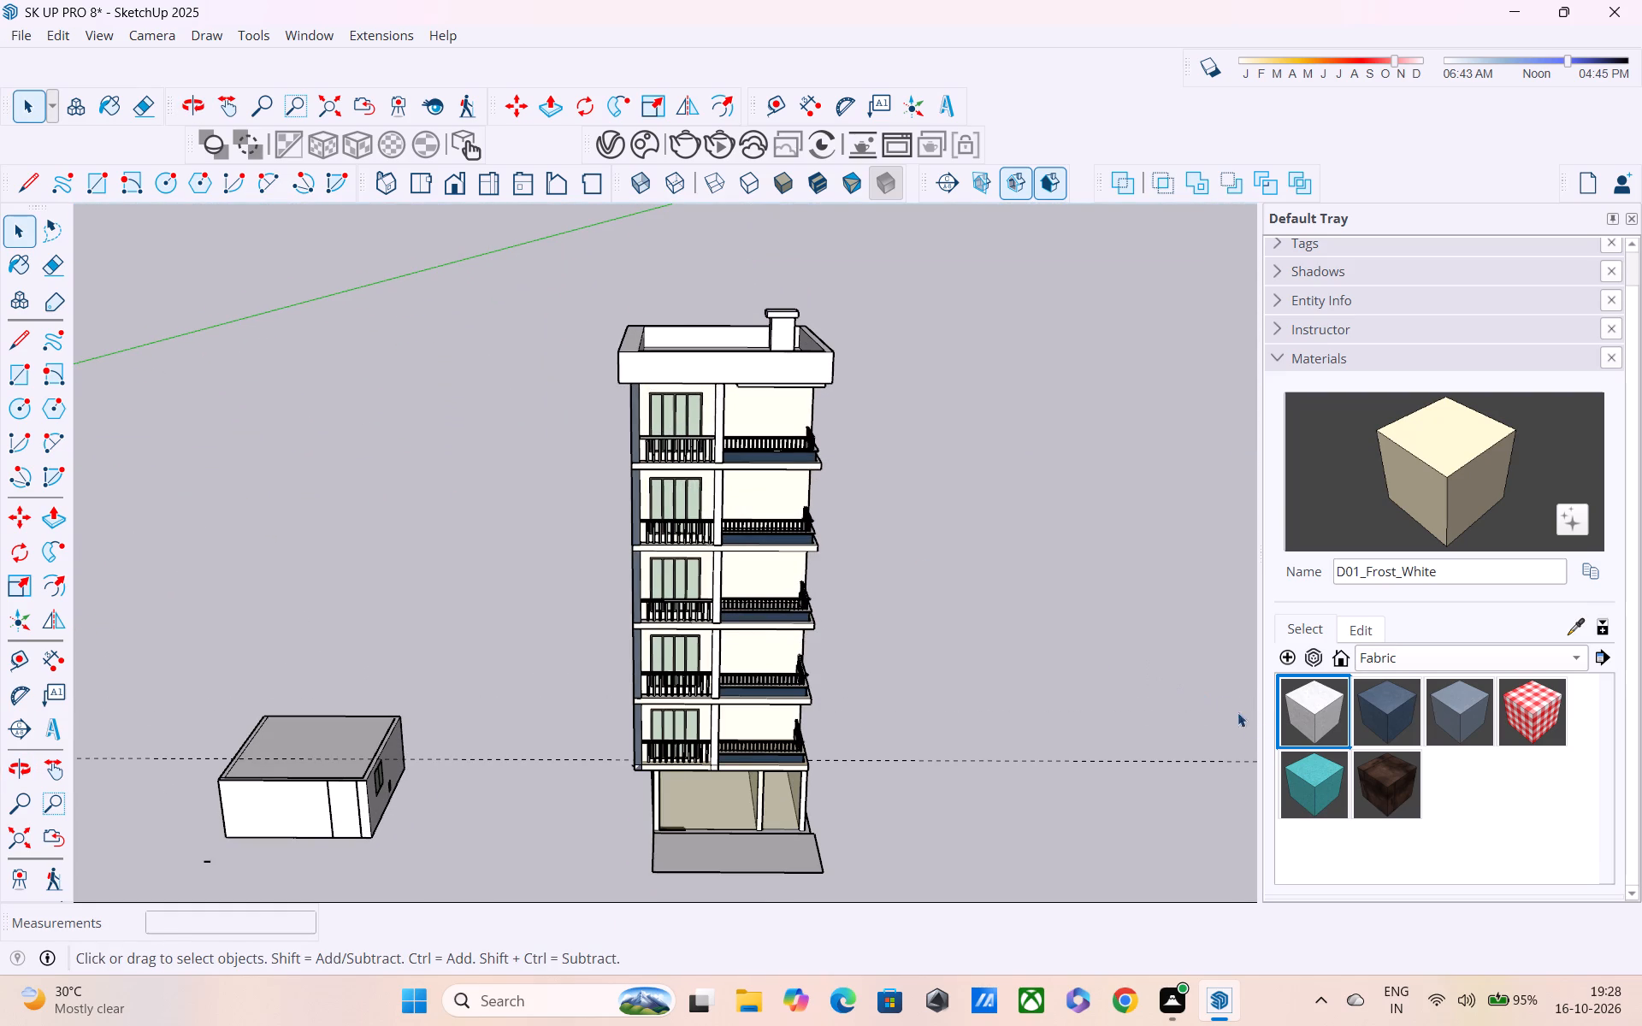
Paint the roof parapet with D01_Frost_White.
left_click(1428, 473)
scroll(842, 384, "up", 4)
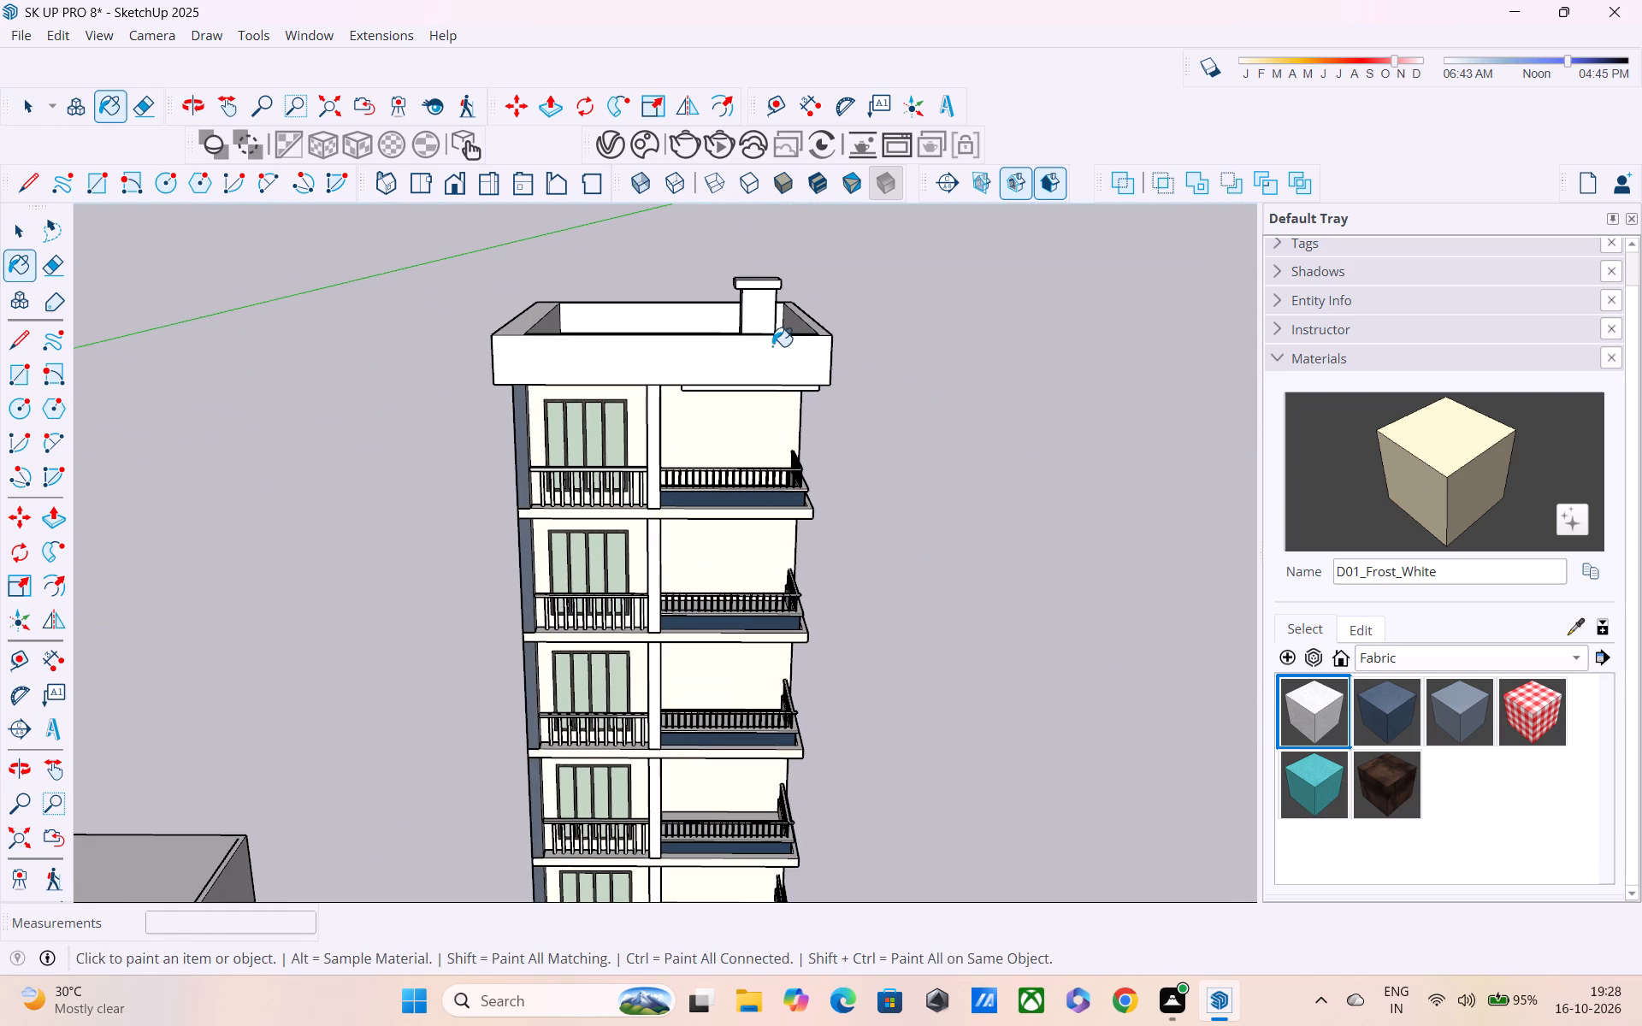
left_click(772, 346)
middle_click_drag(789, 363, 410, 455)
scroll(800, 363, "up", 2)
middle_click_drag(773, 365, 878, 68)
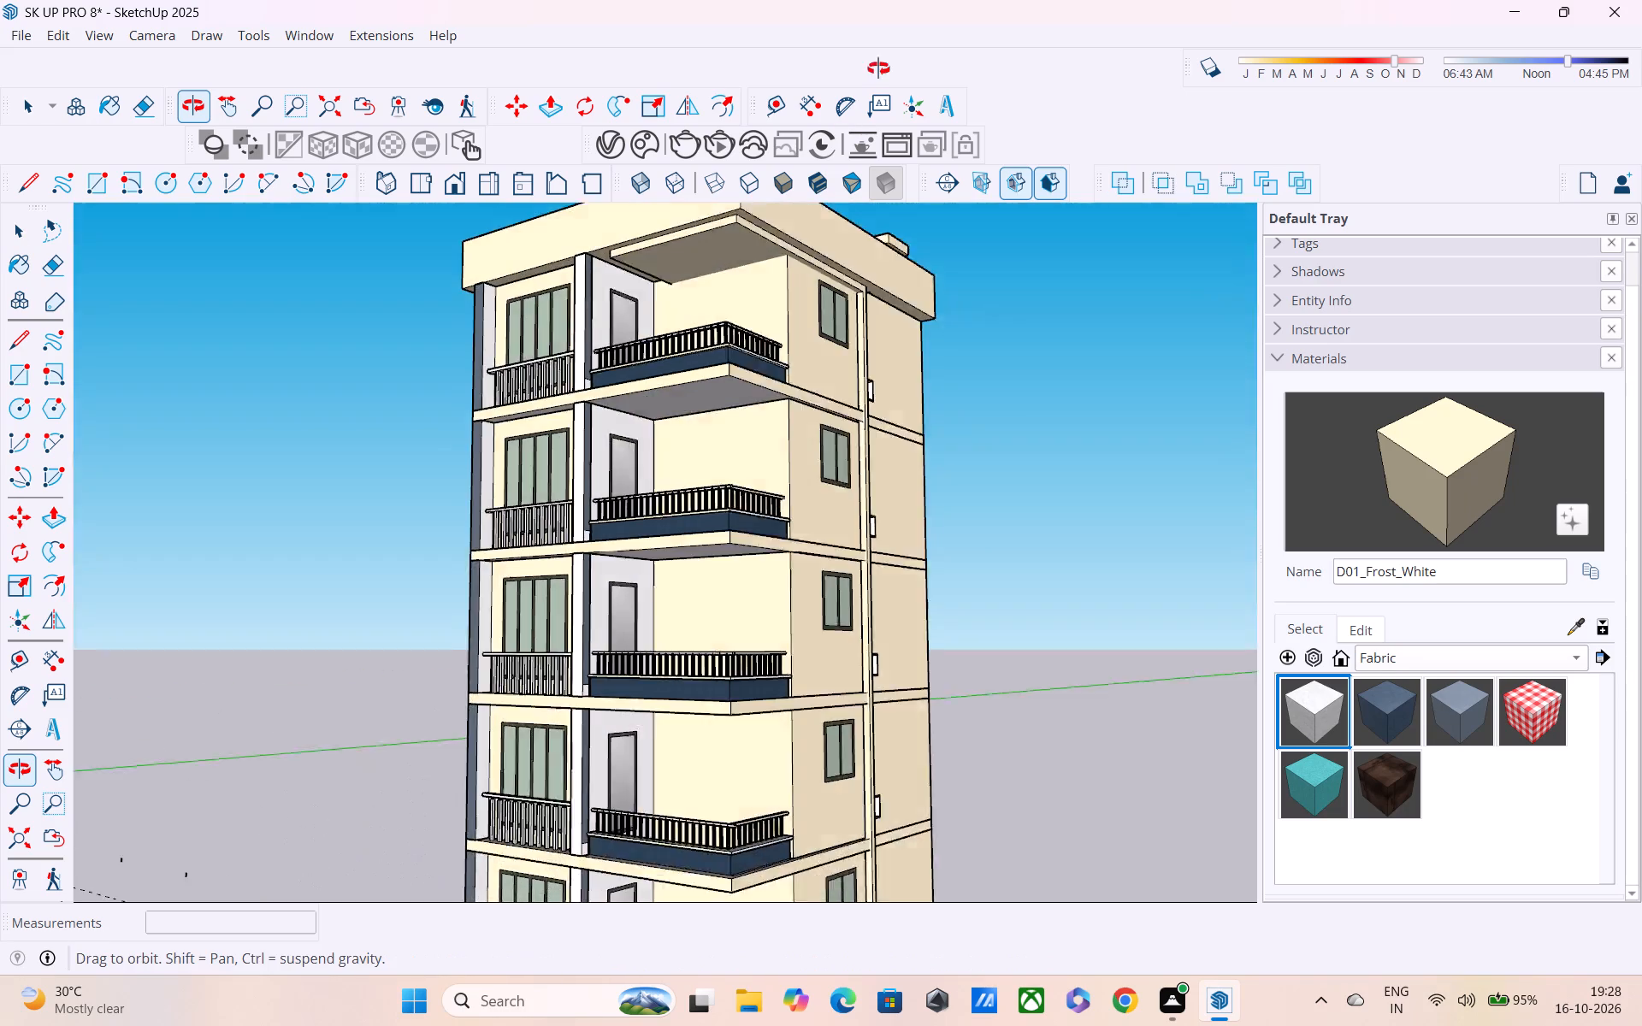
middle_click_drag(878, 68, 885, 52)
scroll(680, 214, "up", 1)
middle_click_drag(685, 308, 455, 575)
scroll(454, 575, "down", 2)
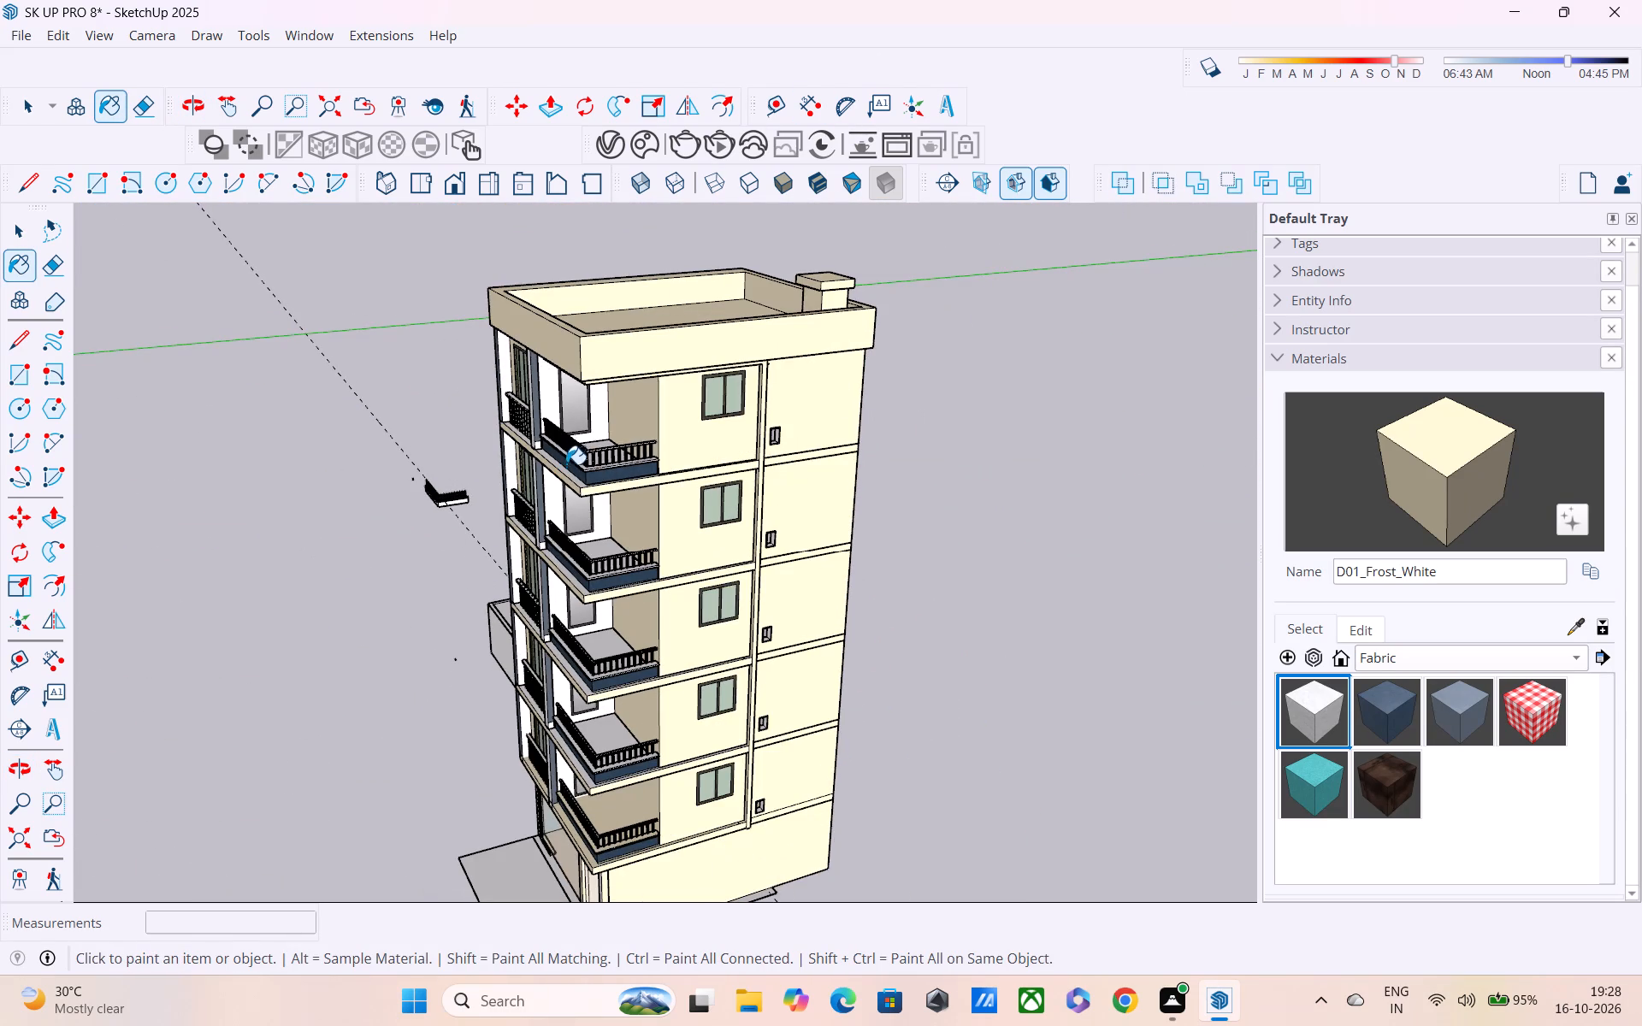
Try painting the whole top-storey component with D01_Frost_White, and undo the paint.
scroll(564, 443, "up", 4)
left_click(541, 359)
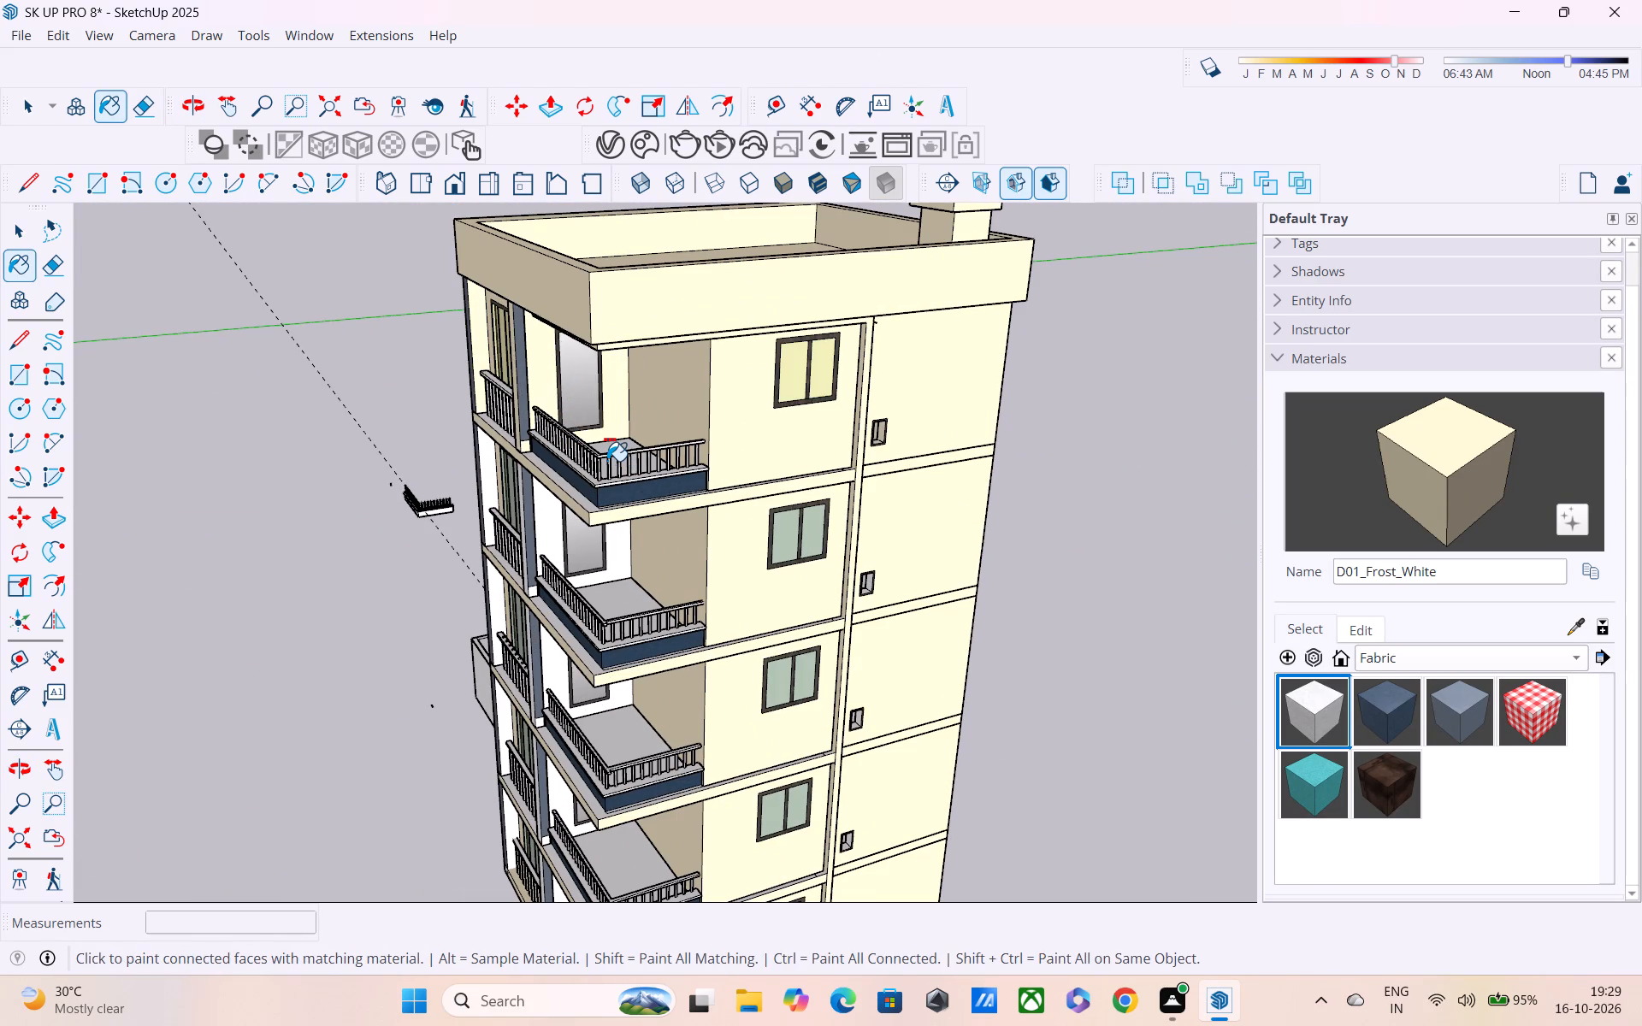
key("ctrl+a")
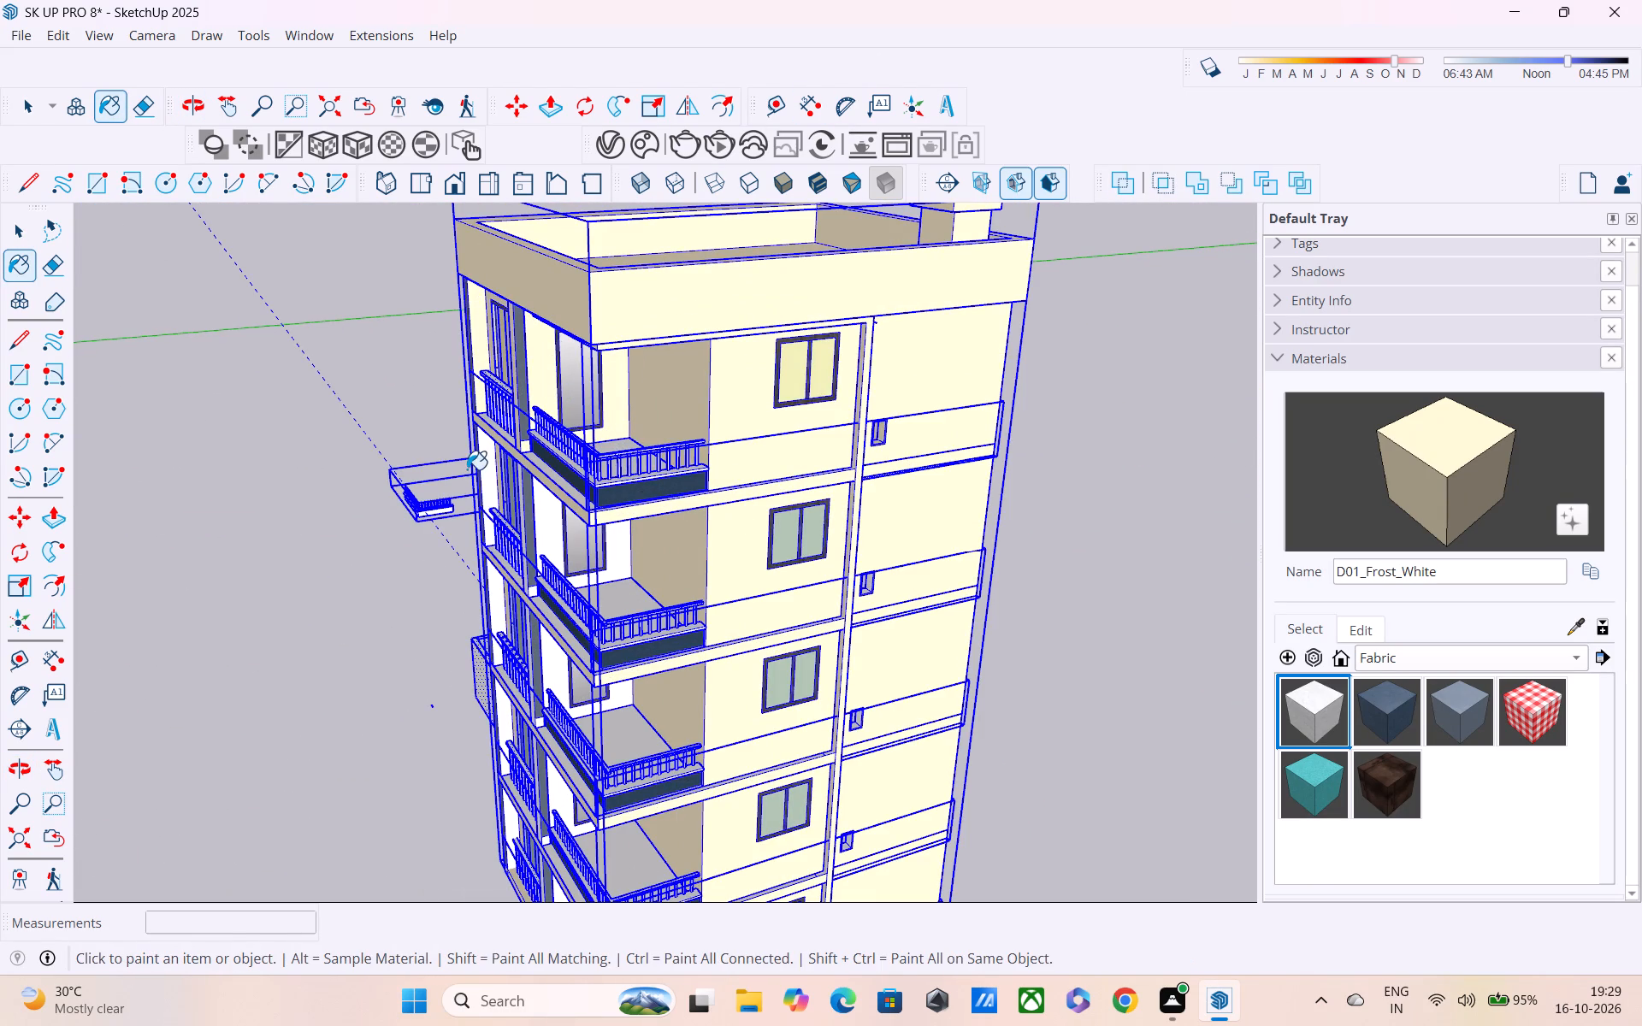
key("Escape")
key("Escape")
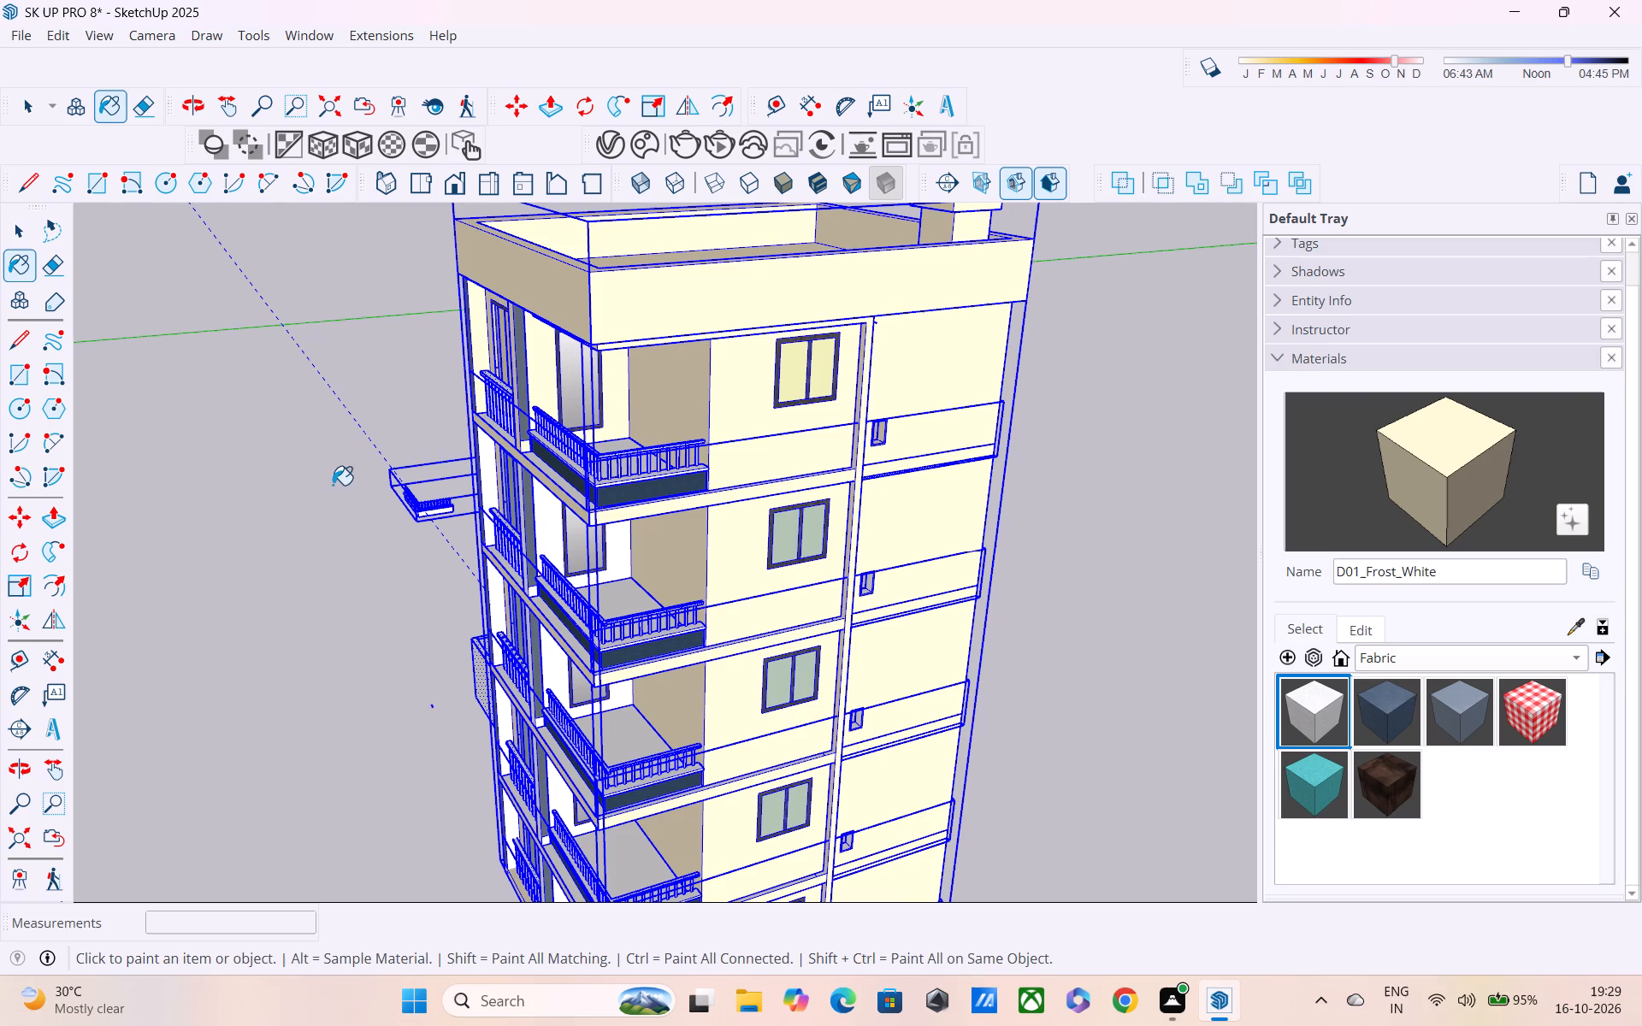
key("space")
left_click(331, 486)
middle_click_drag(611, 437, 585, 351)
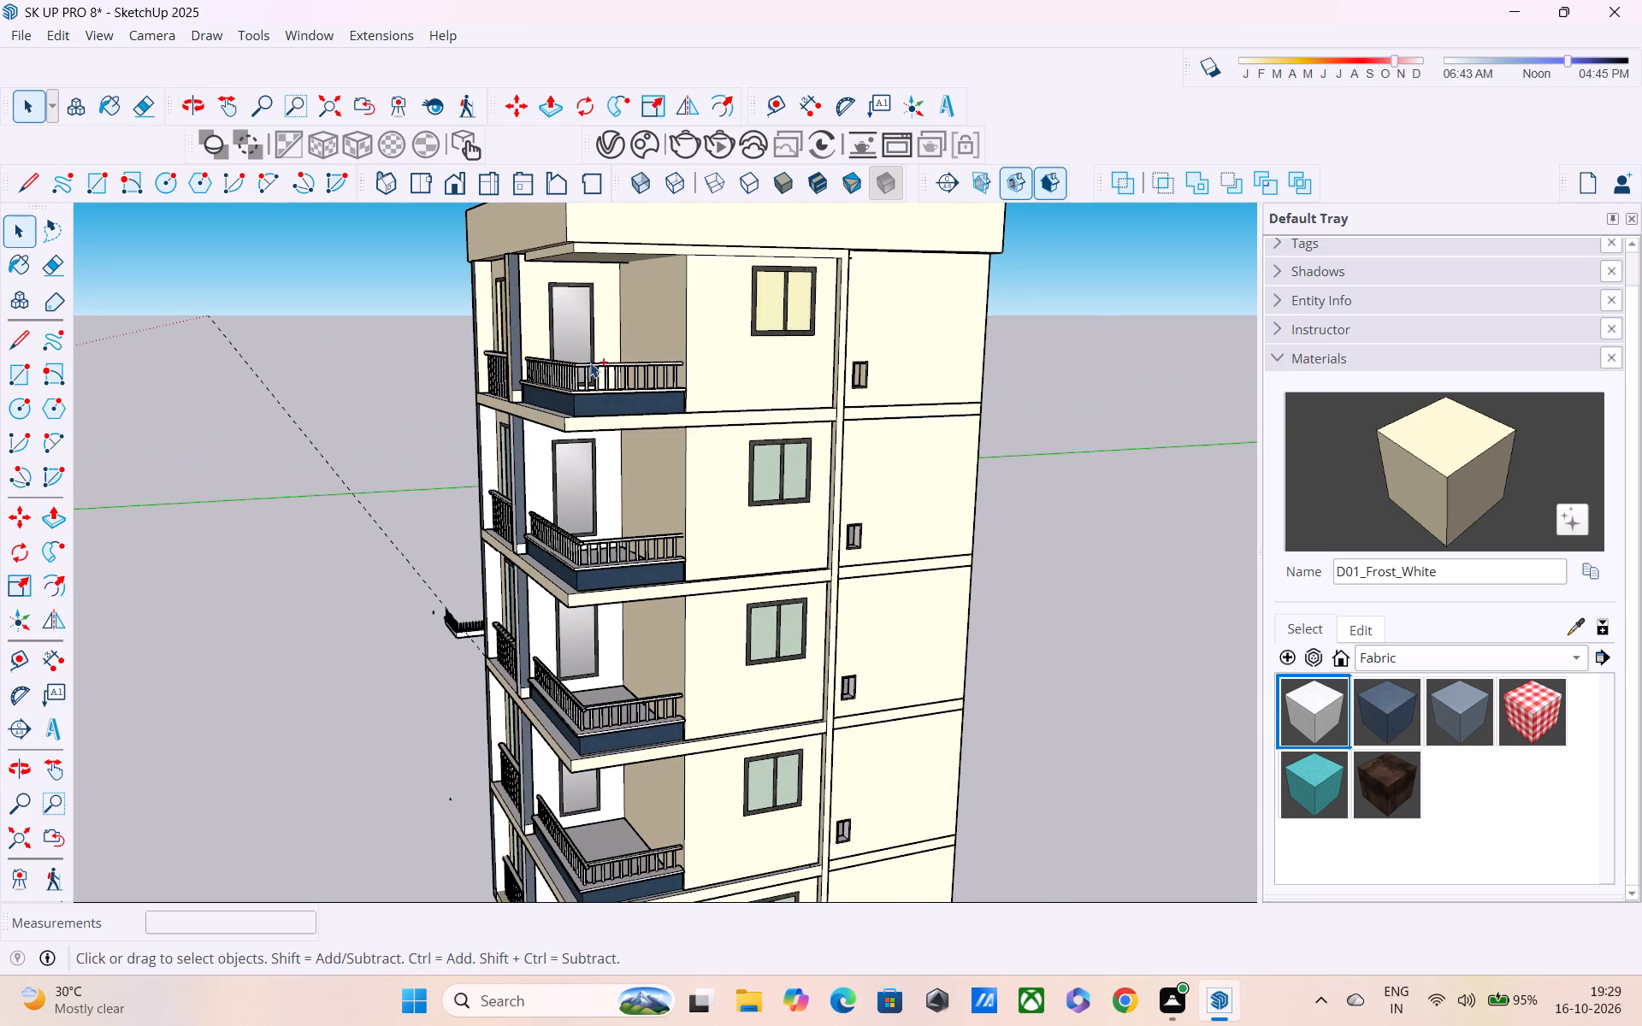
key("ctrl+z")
Open the top-storey wall component and paint the wall around the balcony door with D01_Frost_White.
scroll(591, 368, "up", 3)
double_click(509, 292)
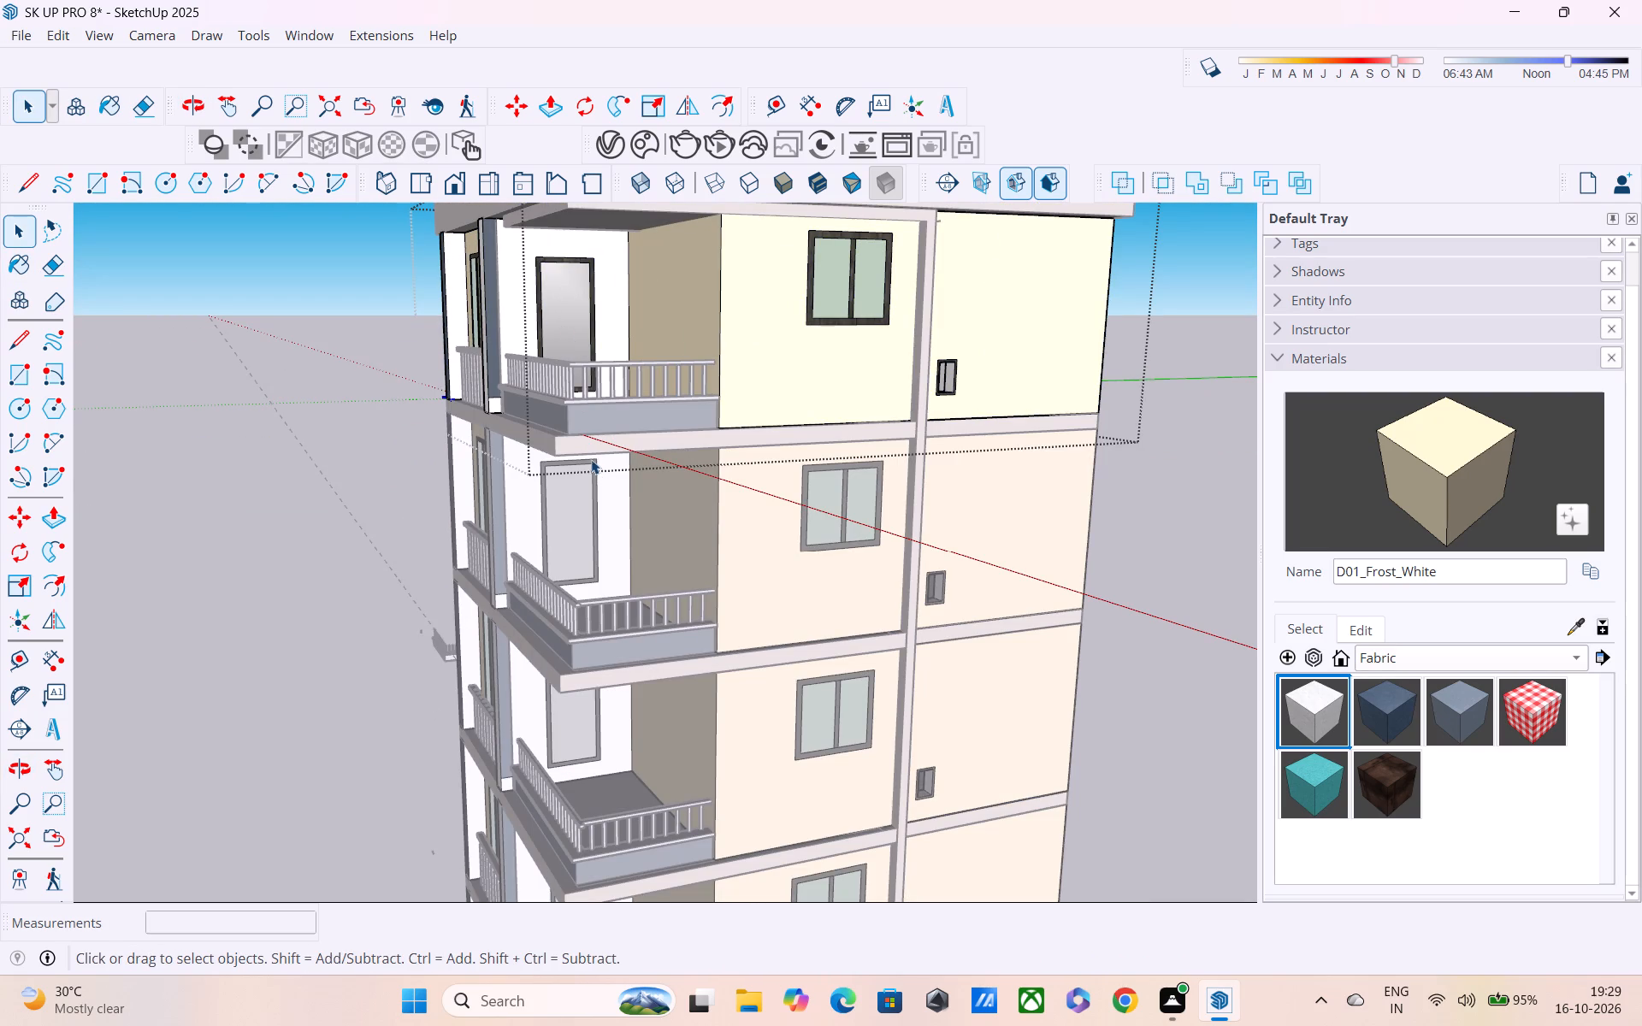
left_click(1412, 461)
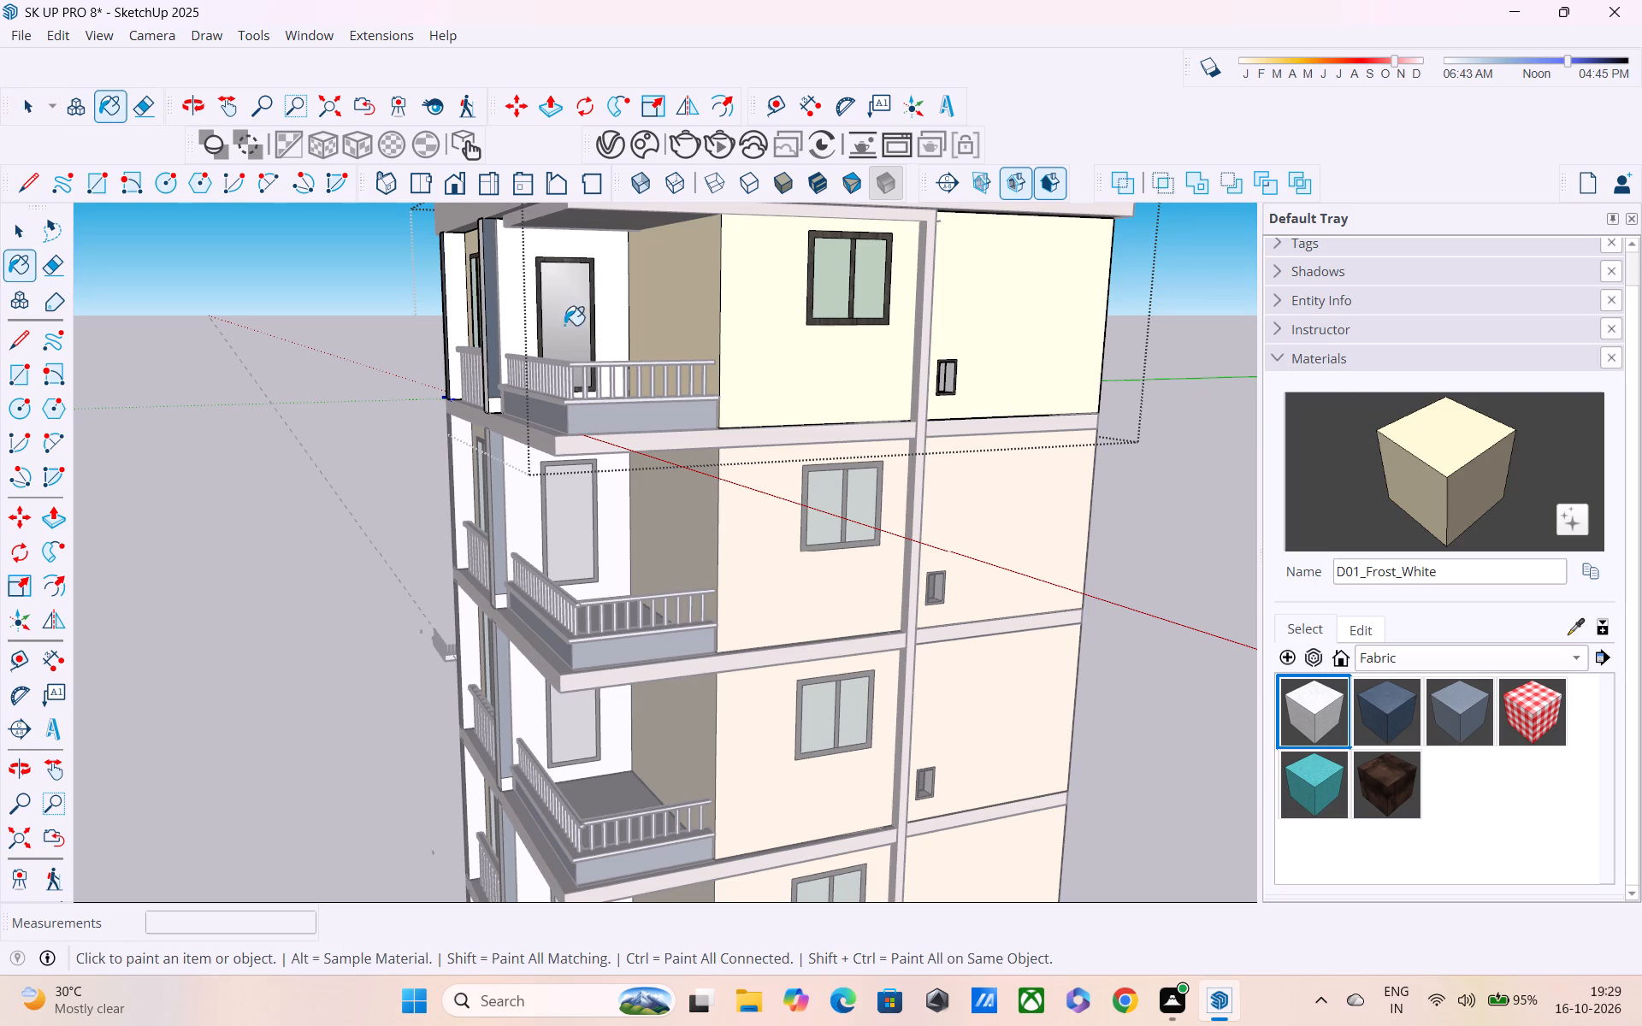
left_click(517, 262)
scroll(546, 367, "down", 5)
key("space")
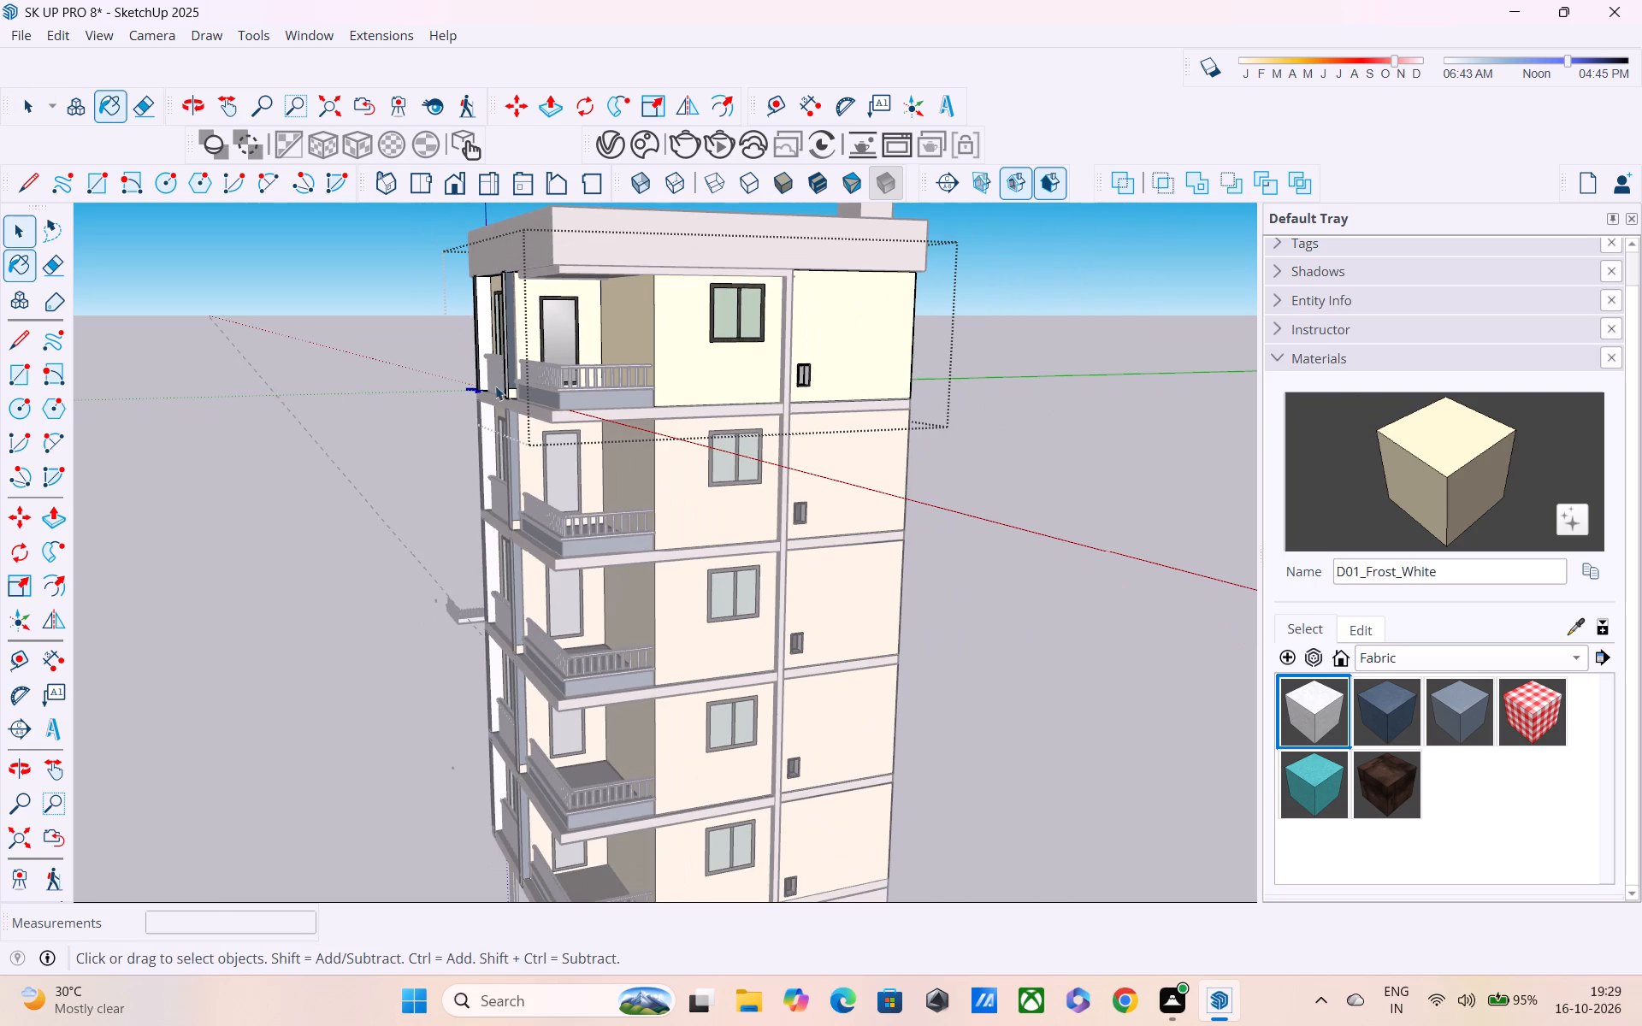
left_click(375, 374)
Examine the balcony door walls and the rest of the facade across all storeys from the front and side.
middle_click_drag(451, 441, 878, 448)
scroll(878, 448, "up", 1)
scroll(864, 435, "down", 2)
middle_click_drag(712, 440, 415, 428)
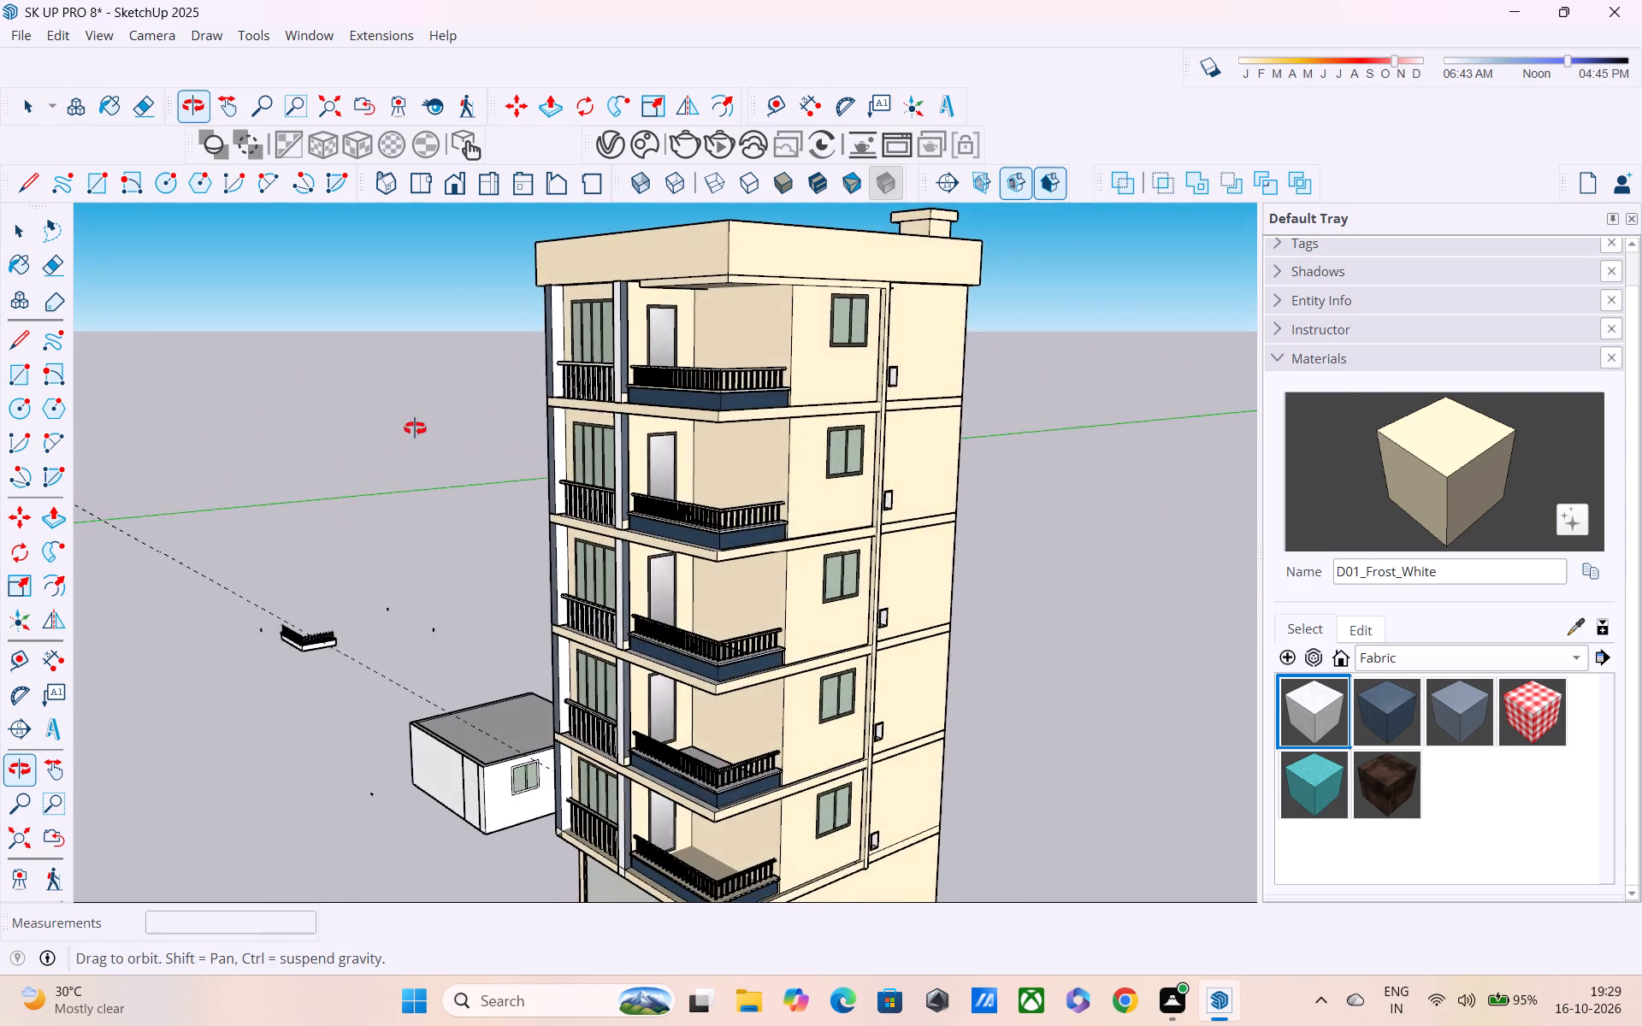
middle_click_drag(415, 428, 429, 428)
scroll(581, 418, "up", 3)
scroll(1010, 549, "down", 3)
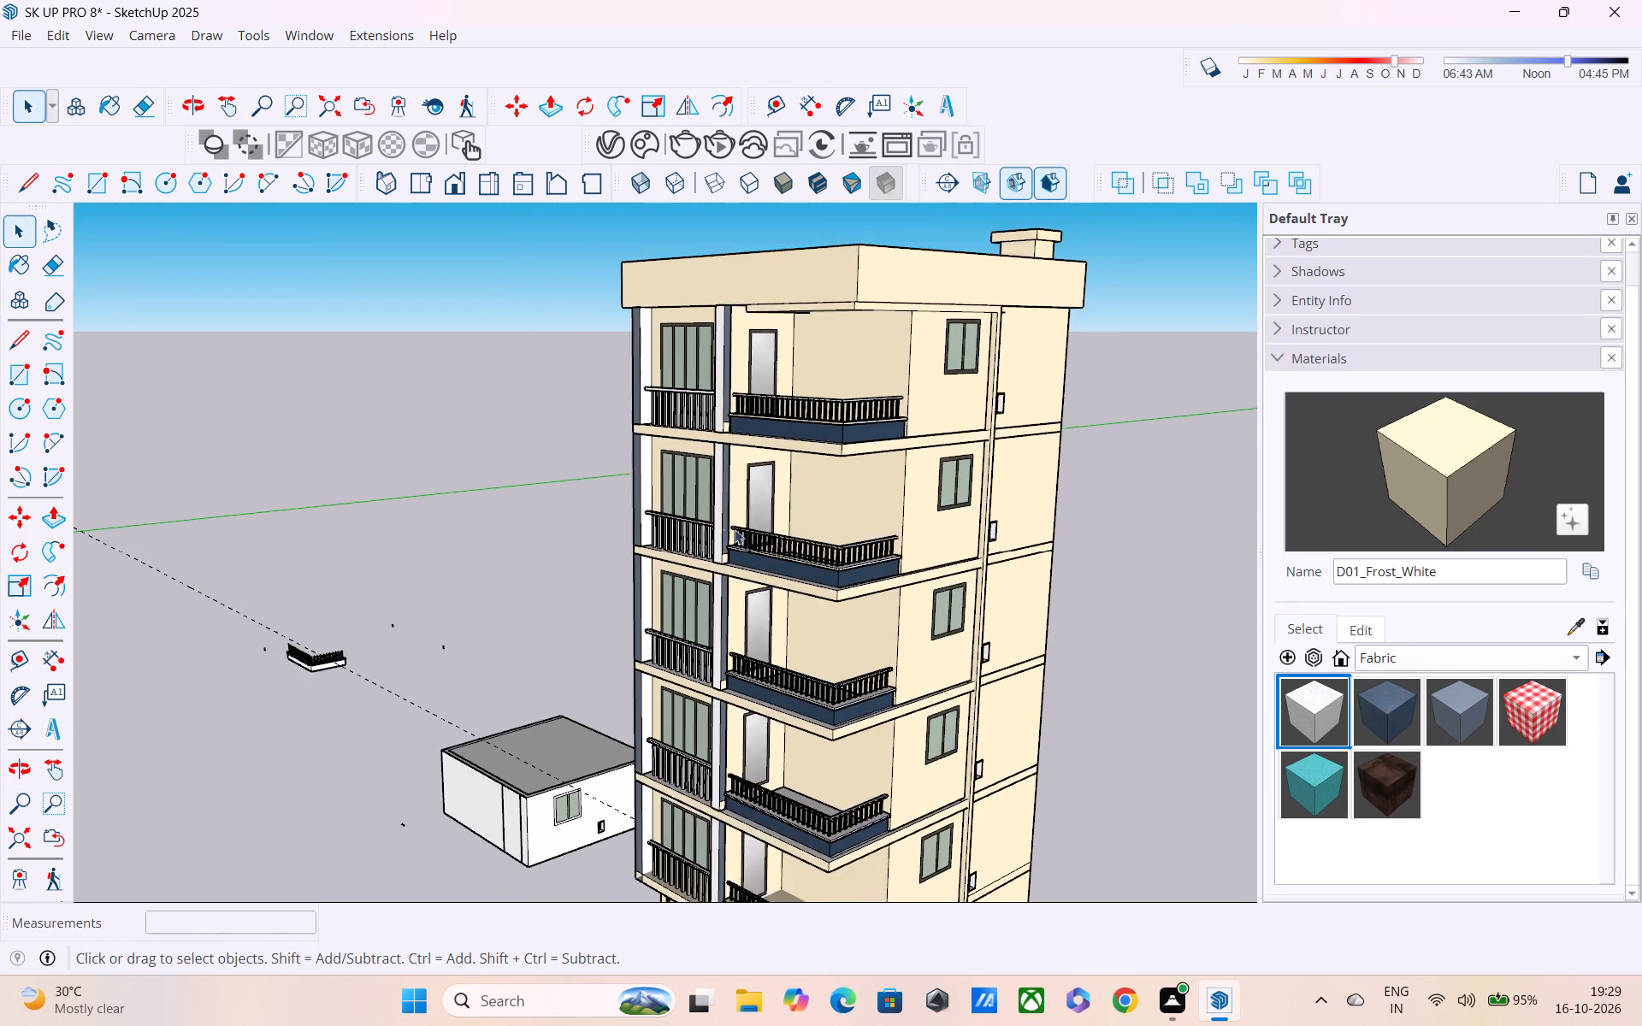
middle_click_drag(722, 528, 909, 544)
scroll(901, 541, "up", 1)
scroll(636, 542, "down", 1)
middle_click_drag(591, 535, 450, 492)
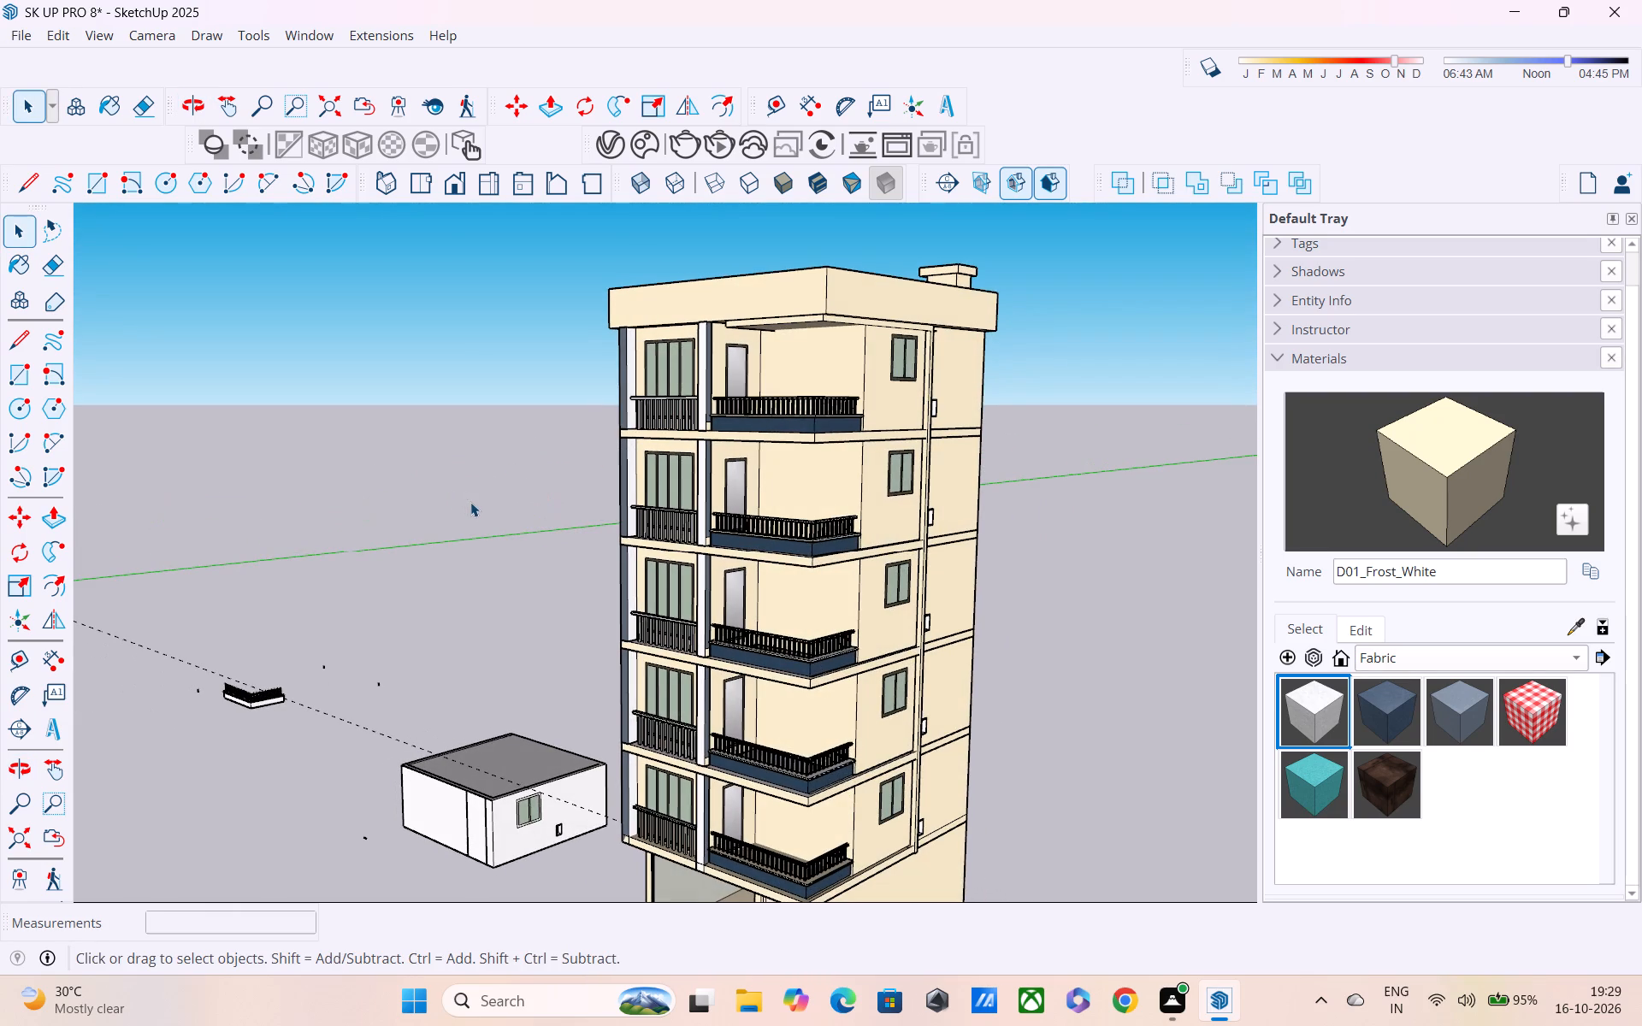
key("Escape")
left_click(399, 502)
middle_click_drag(478, 609, 383, 501)
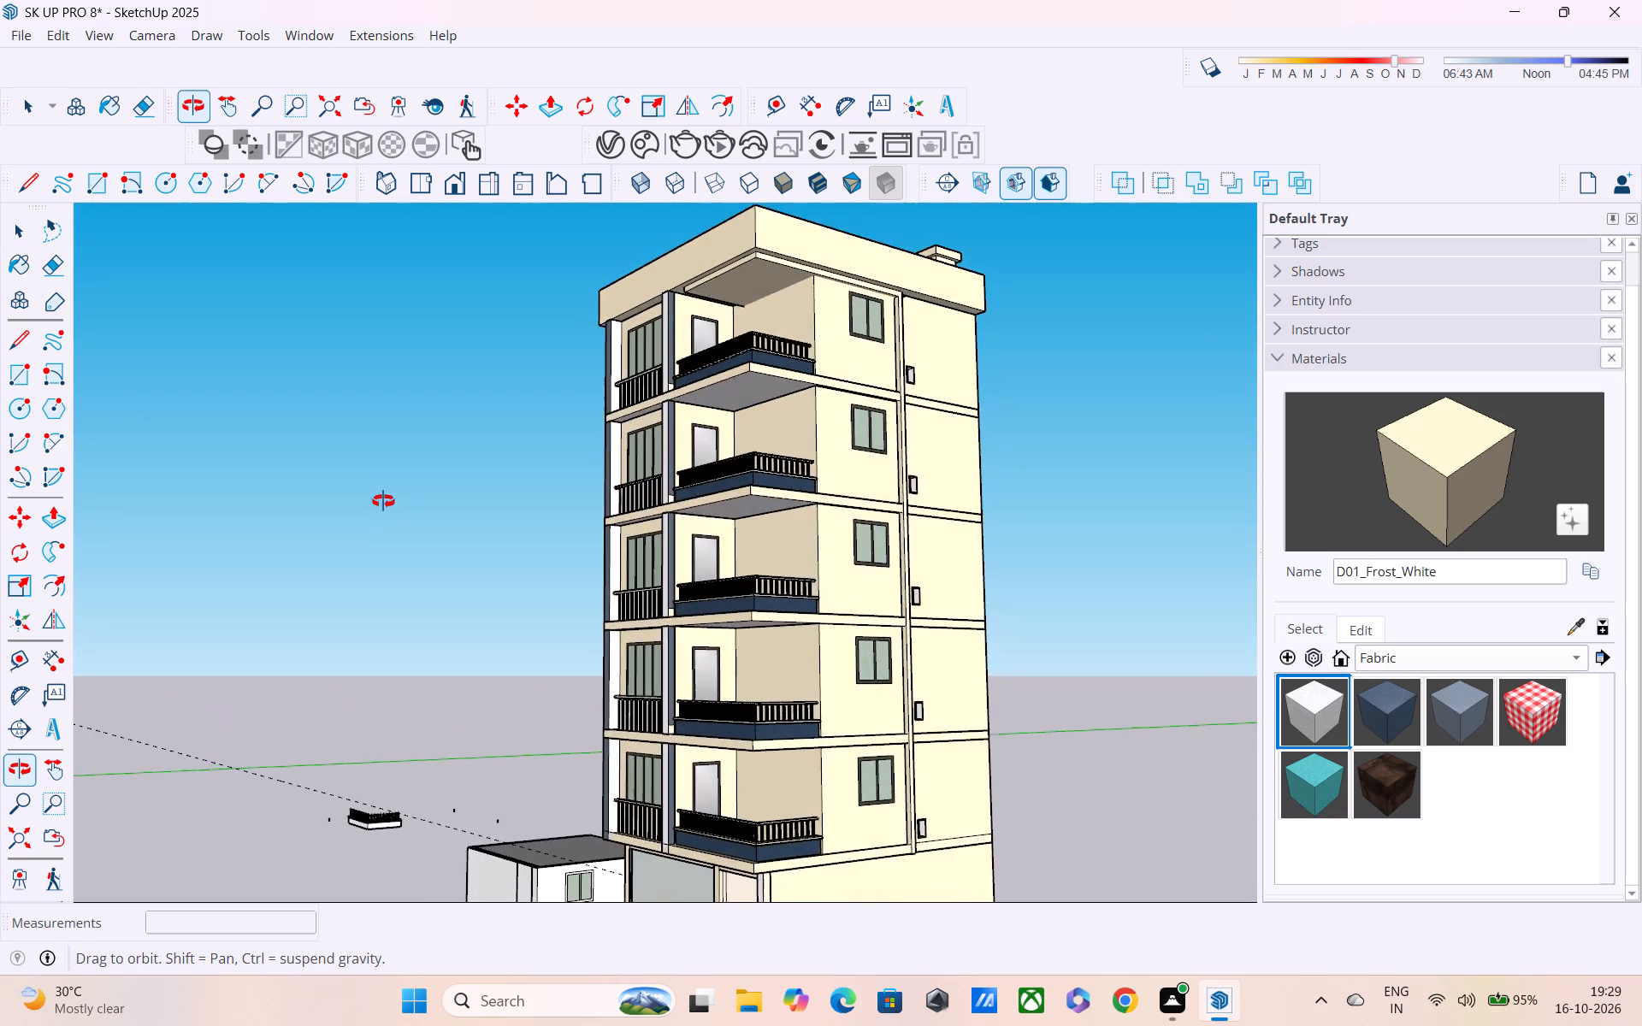
middle_click_drag(383, 501, 419, 567)
scroll(424, 575, "down", 1)
middle_click_drag(441, 607, 318, 627)
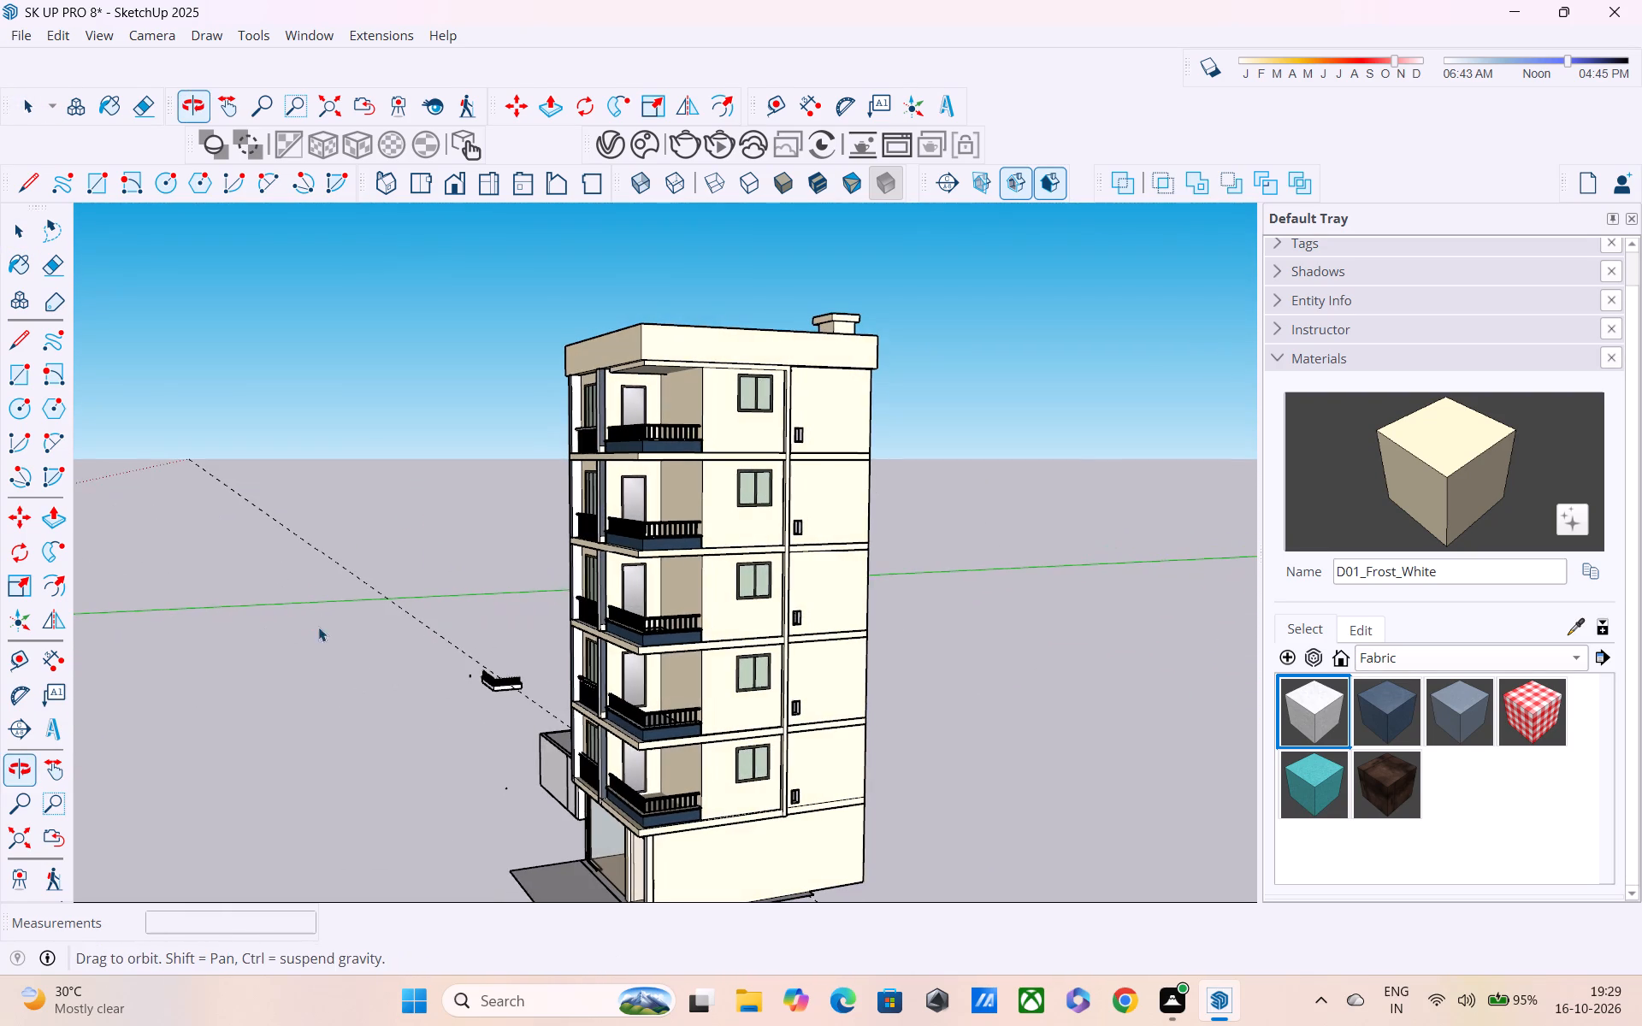
Open the floor slab component and paint its side edge along the balcony and window wall with the Fabric material Carpet_01_1K.
scroll(764, 618, "up", 5)
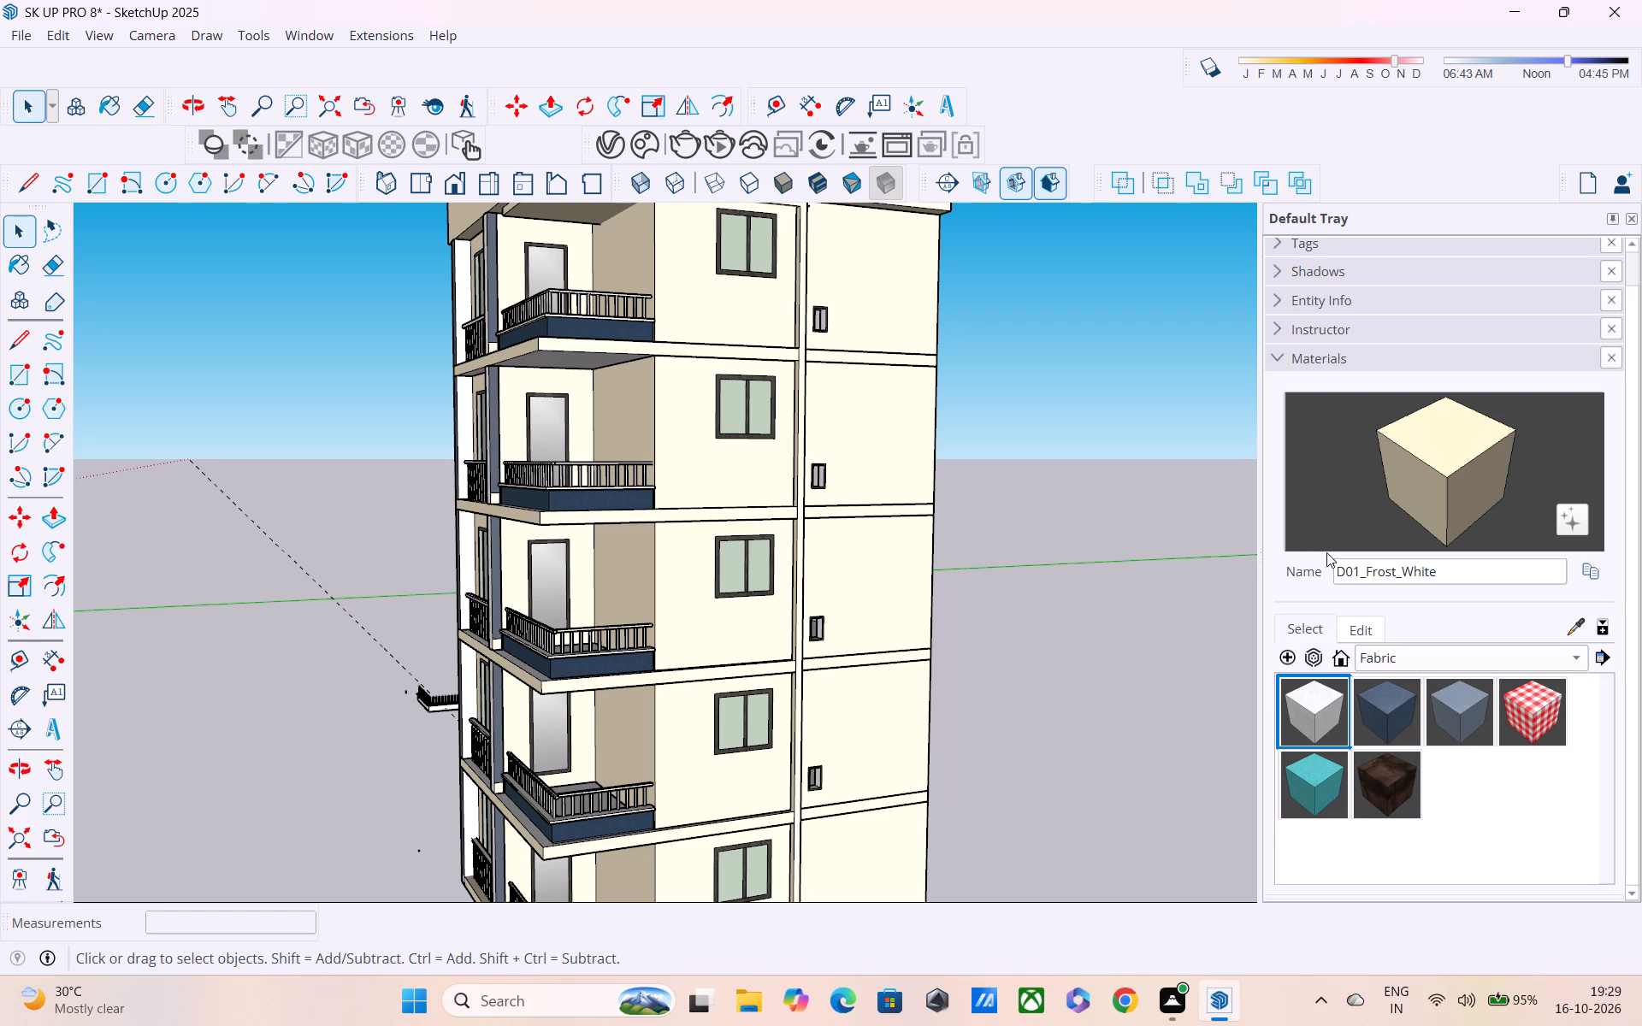
left_click(1320, 699)
scroll(817, 672, "up", 3)
key("space")
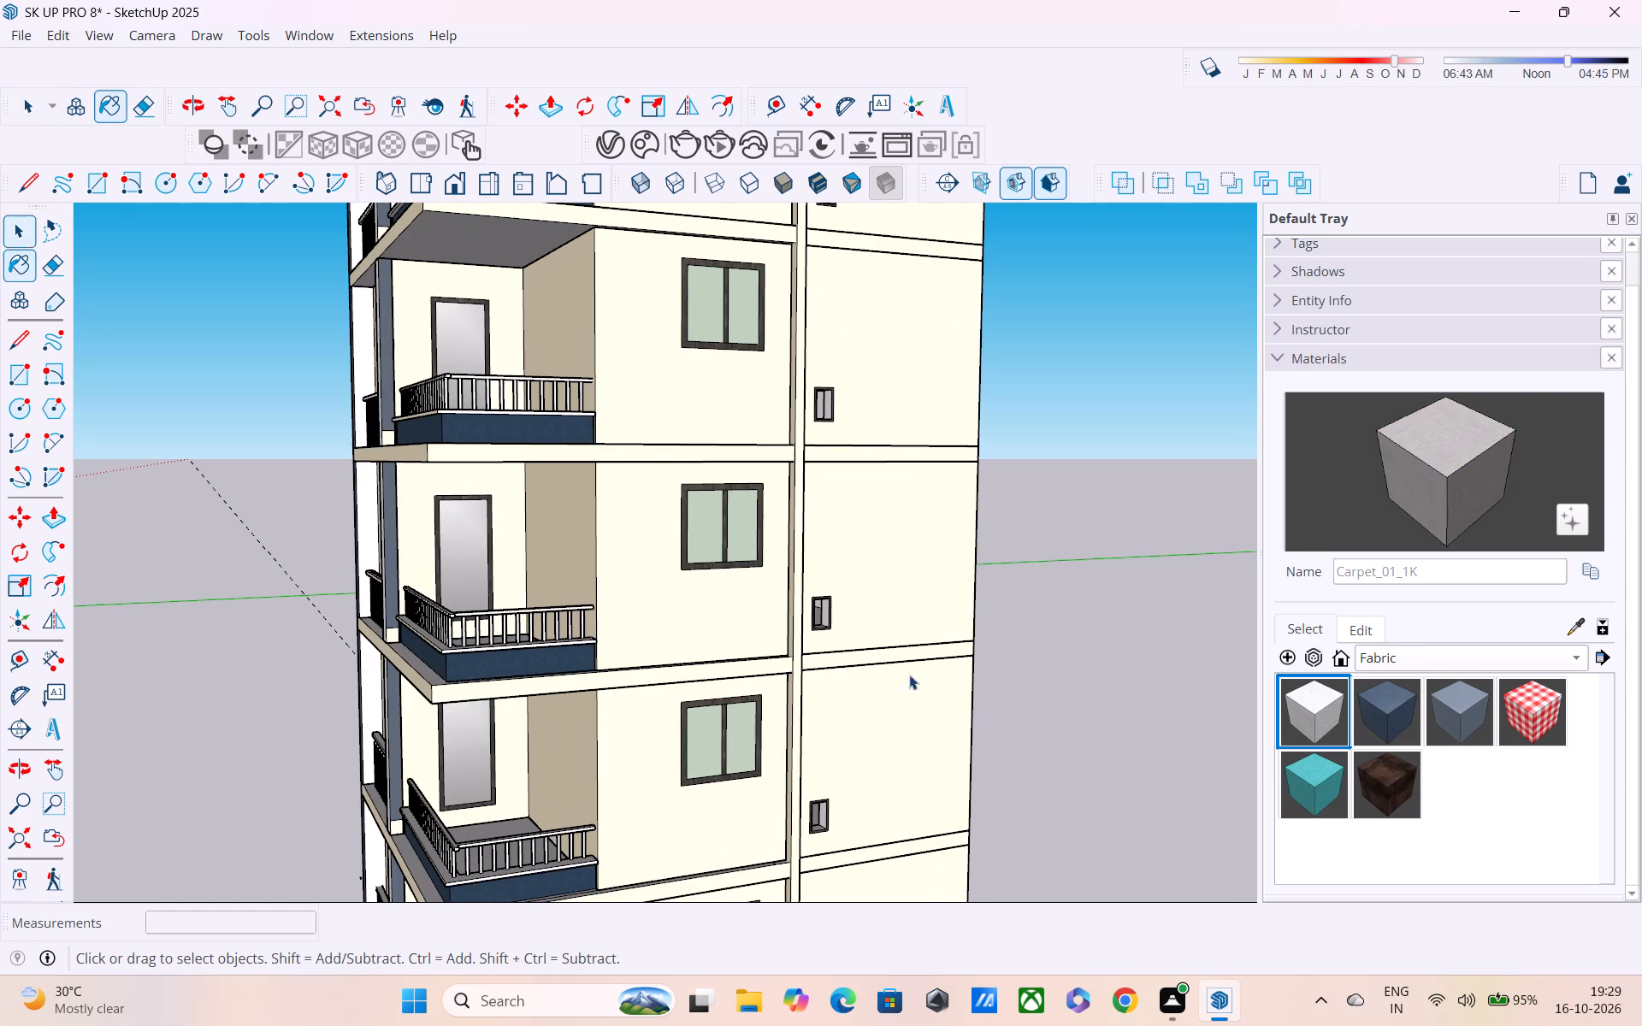
double_click(1031, 612)
left_click(802, 610)
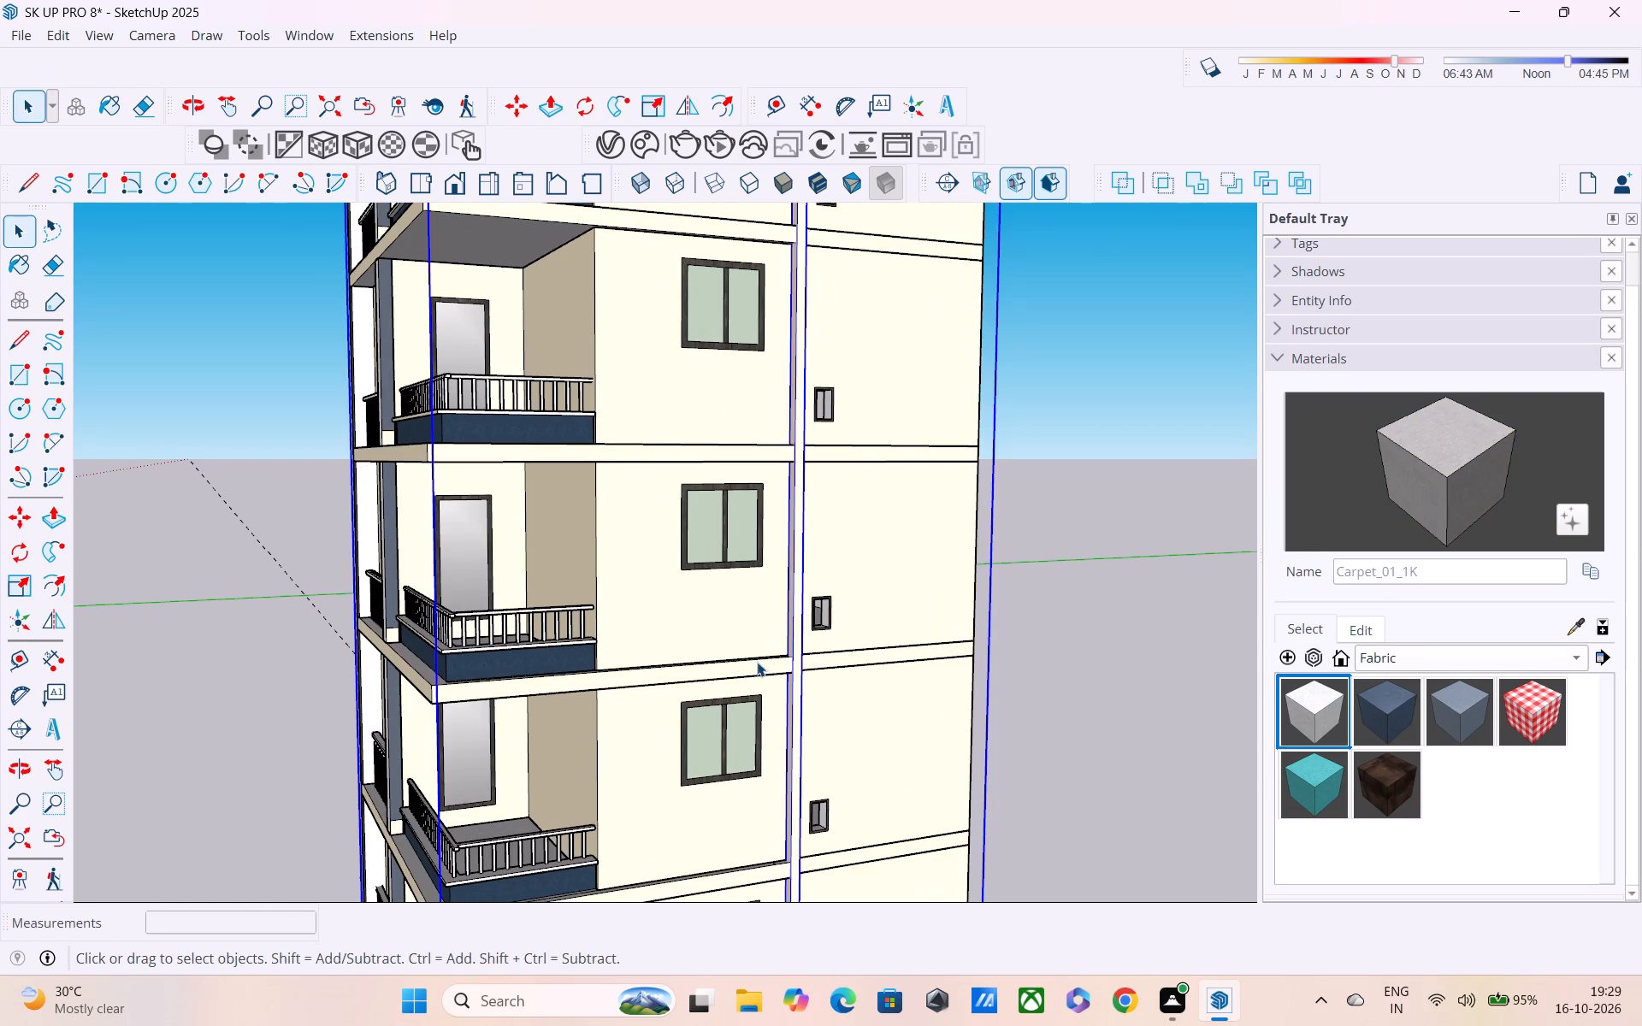
double_click(756, 664)
left_click(1332, 708)
scroll(682, 701, "up", 4)
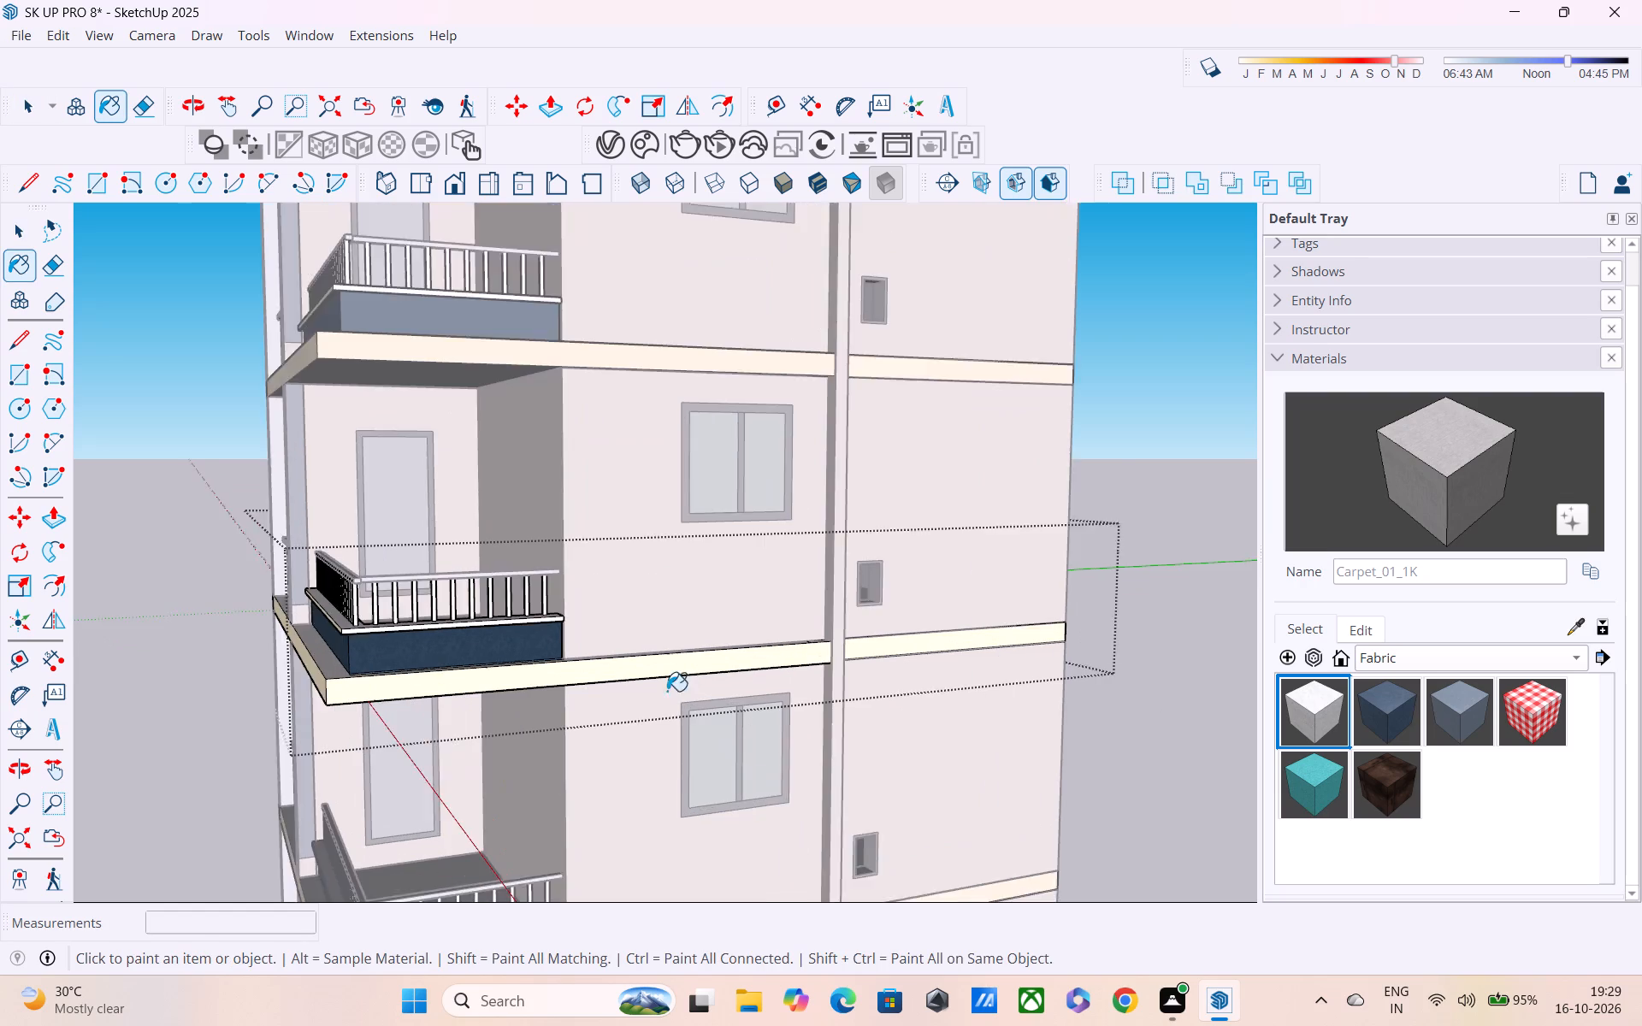
left_click(654, 666)
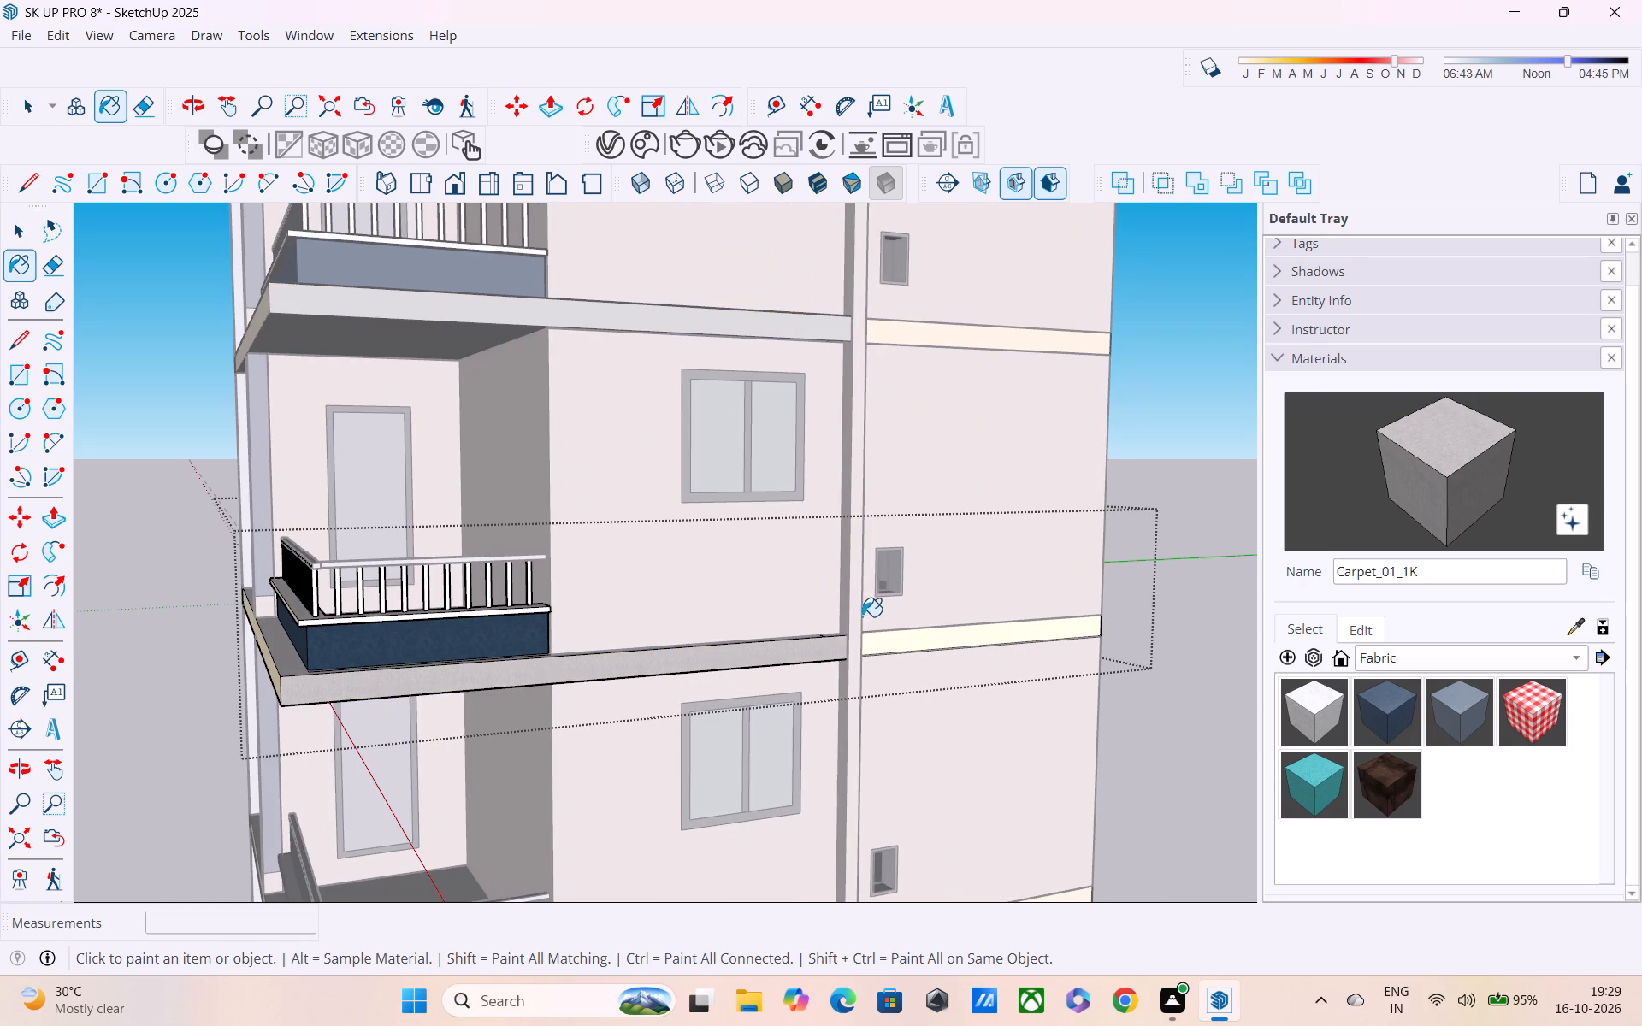
left_click(857, 604)
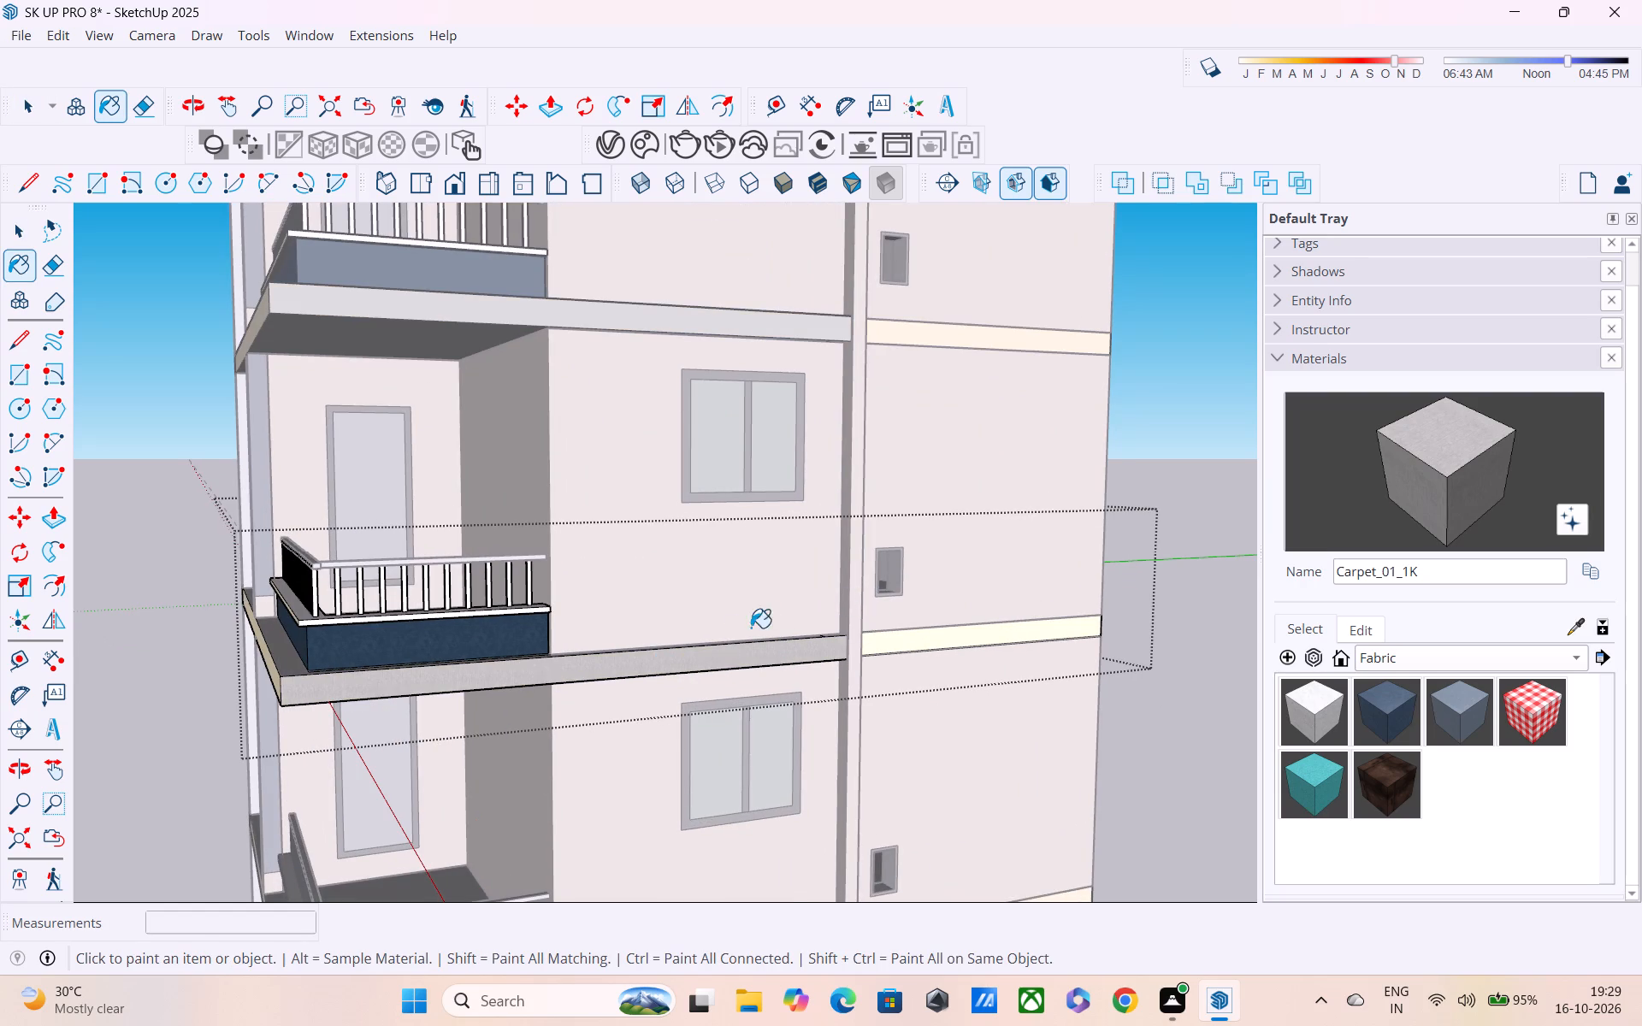
Paint the slab's front edge and the remaining rear part of its side edge with Carpet_01_1K, and close the component.
middle_click_drag(721, 640, 915, 304)
middle_click_drag(502, 393, 681, 481)
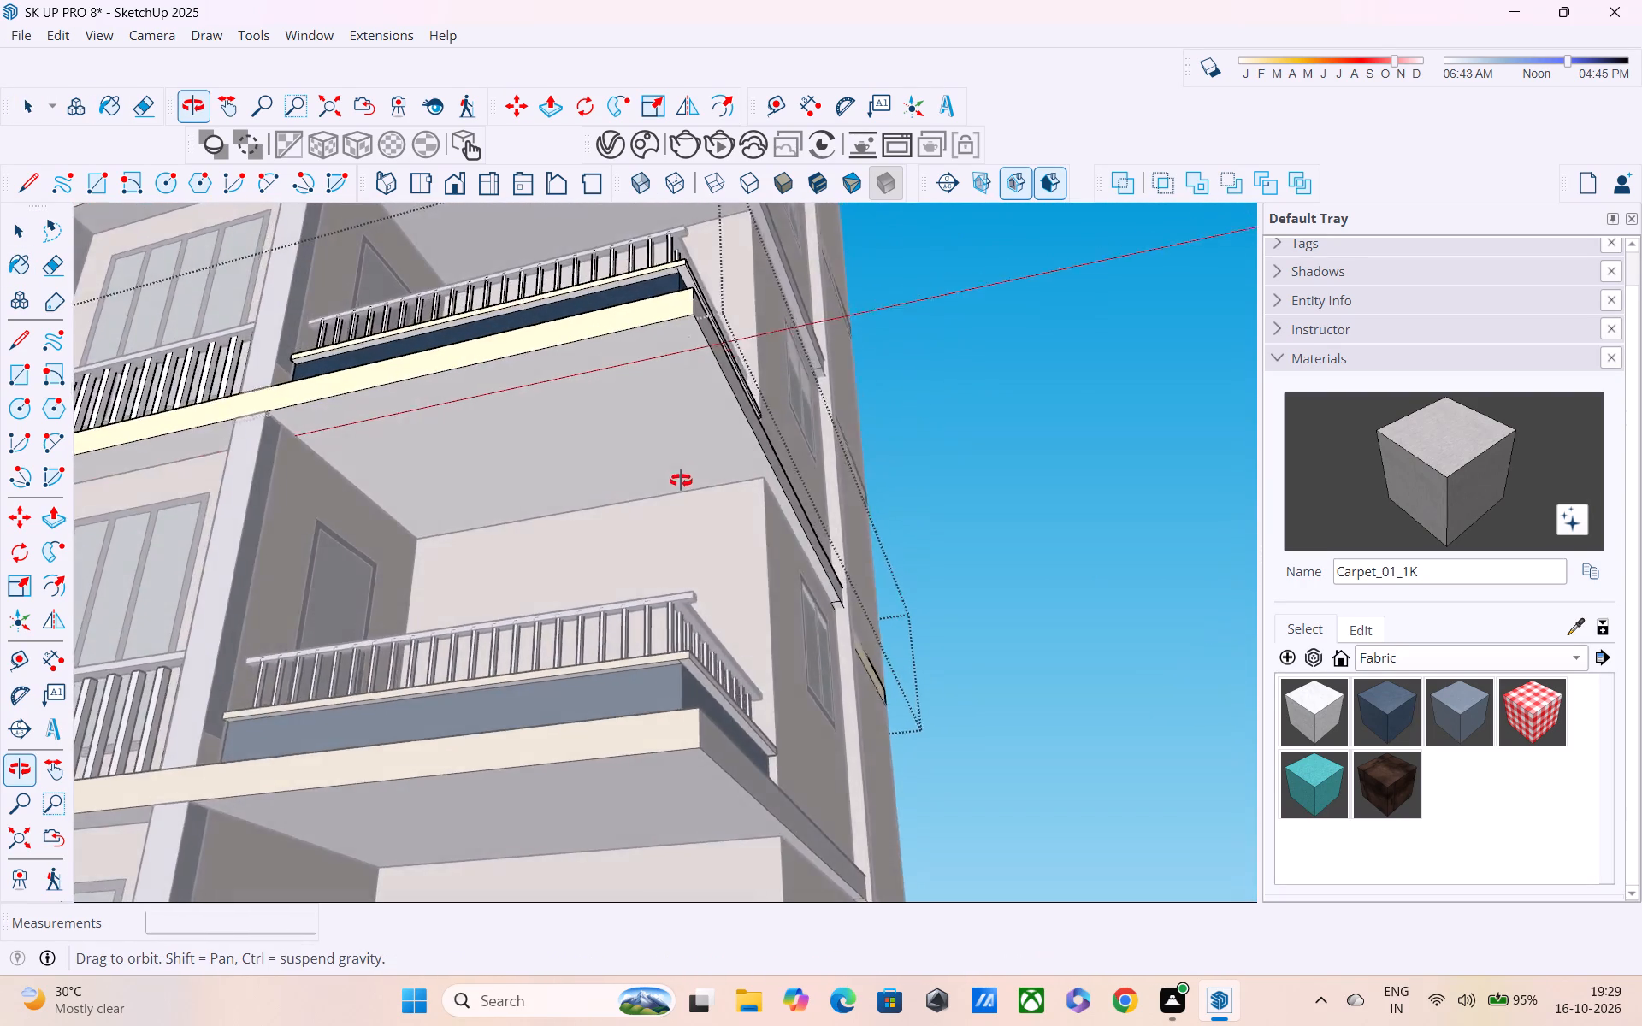
middle_click_drag(681, 481, 877, 507)
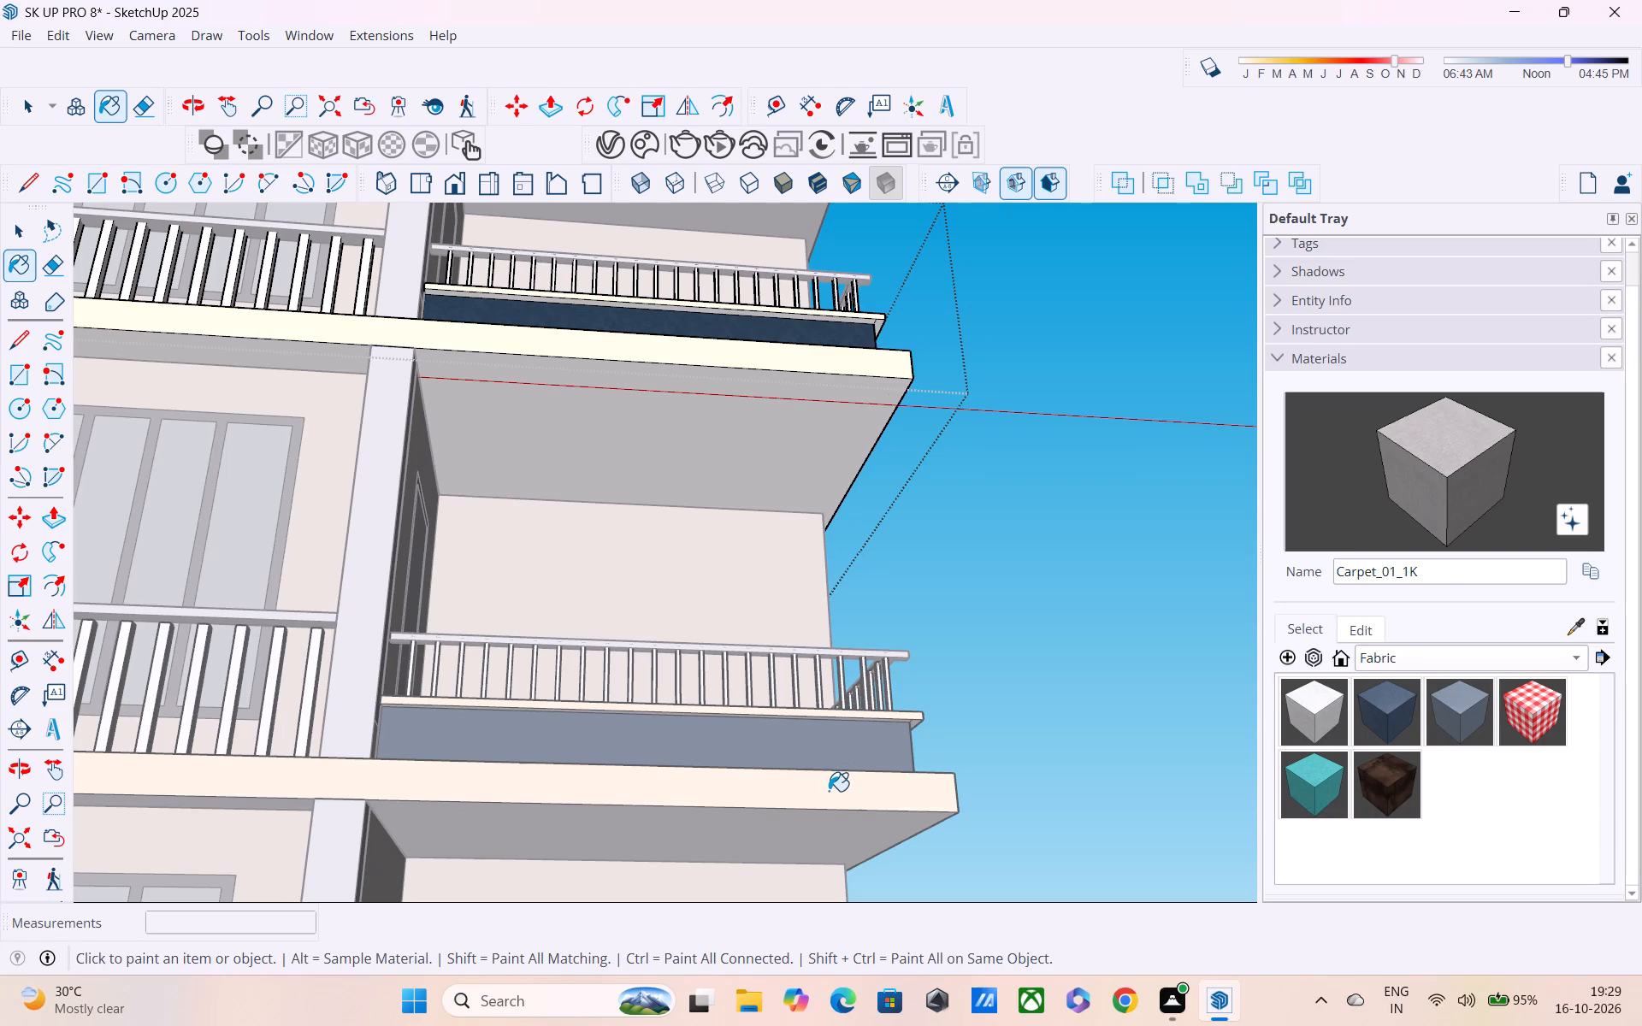
left_click(829, 791)
scroll(813, 787, "down", 1)
left_click(809, 792)
middle_click_drag(780, 801, 340, 837)
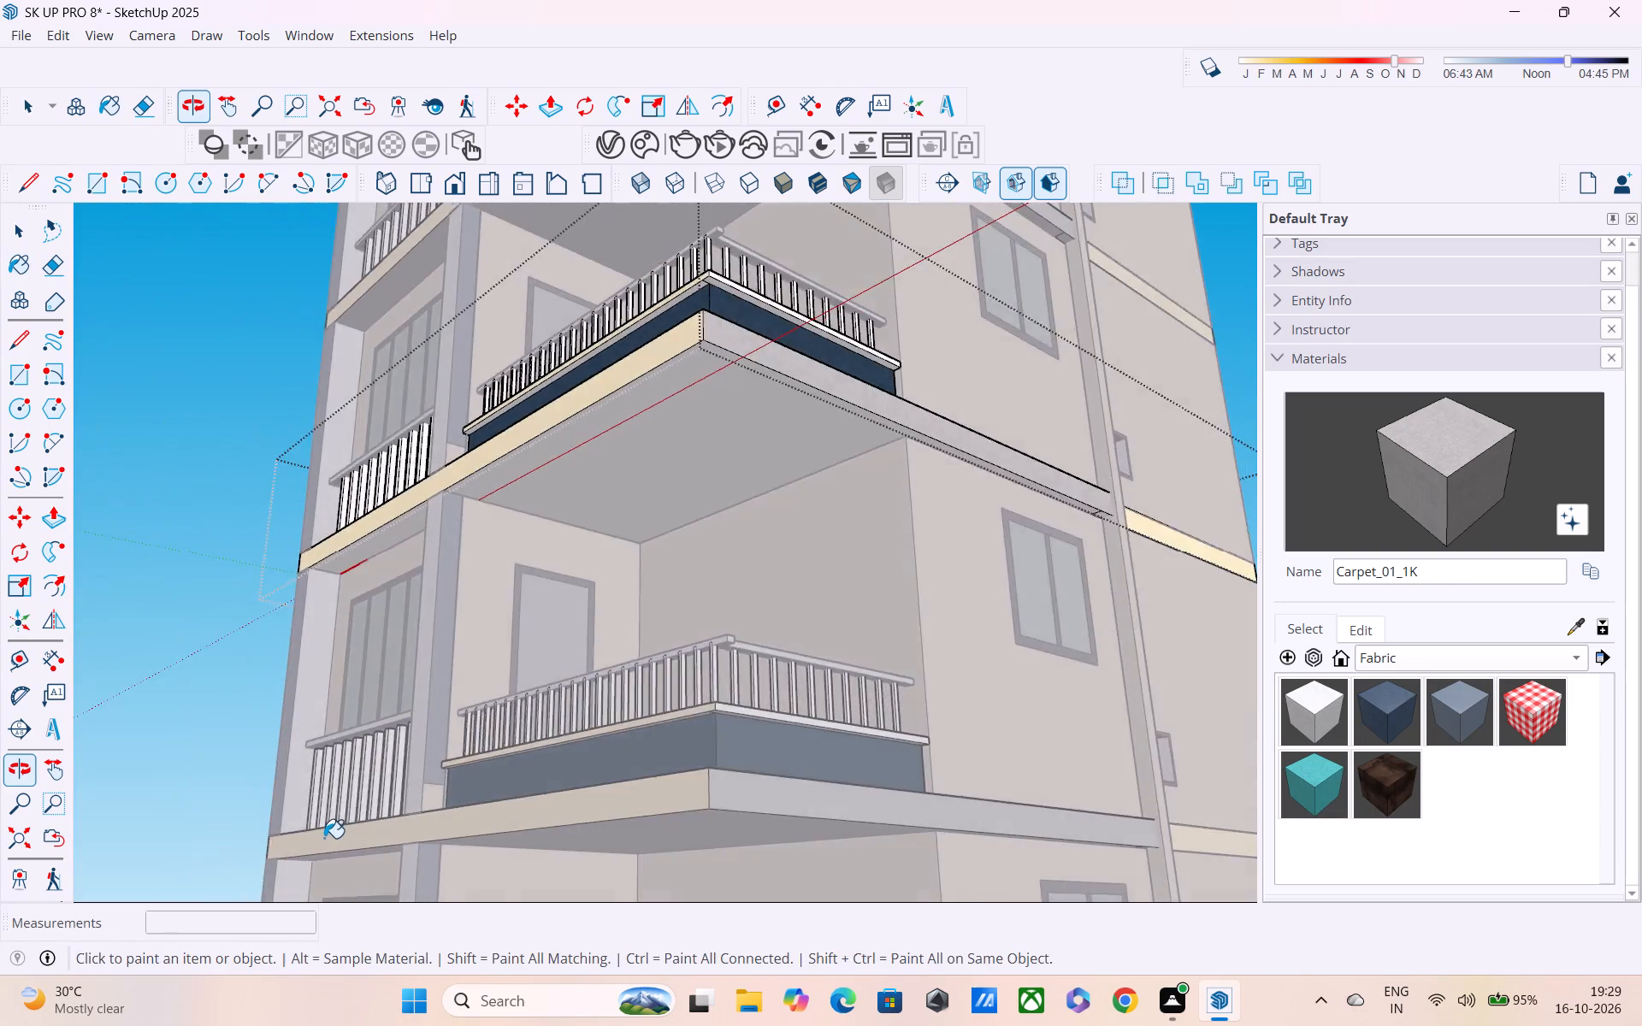
scroll(409, 828, "down", 5)
middle_click_drag(700, 764, 585, 851)
middle_click_drag(509, 578, 670, 614)
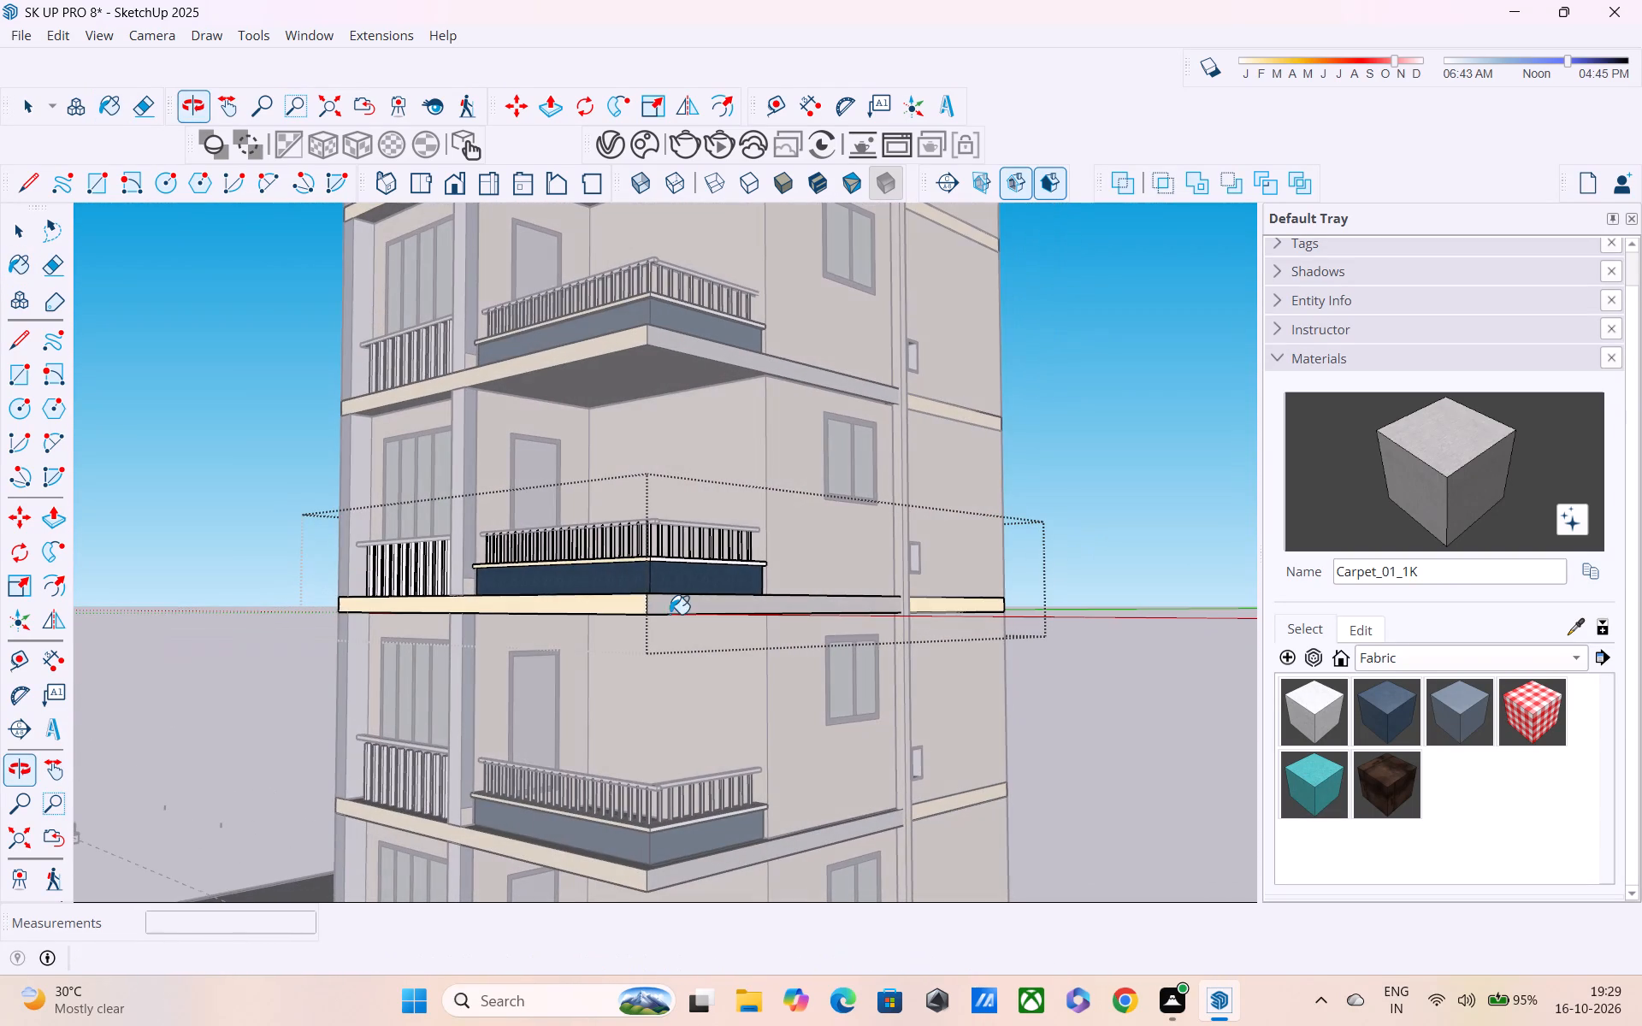
left_click(635, 609)
left_click(961, 608)
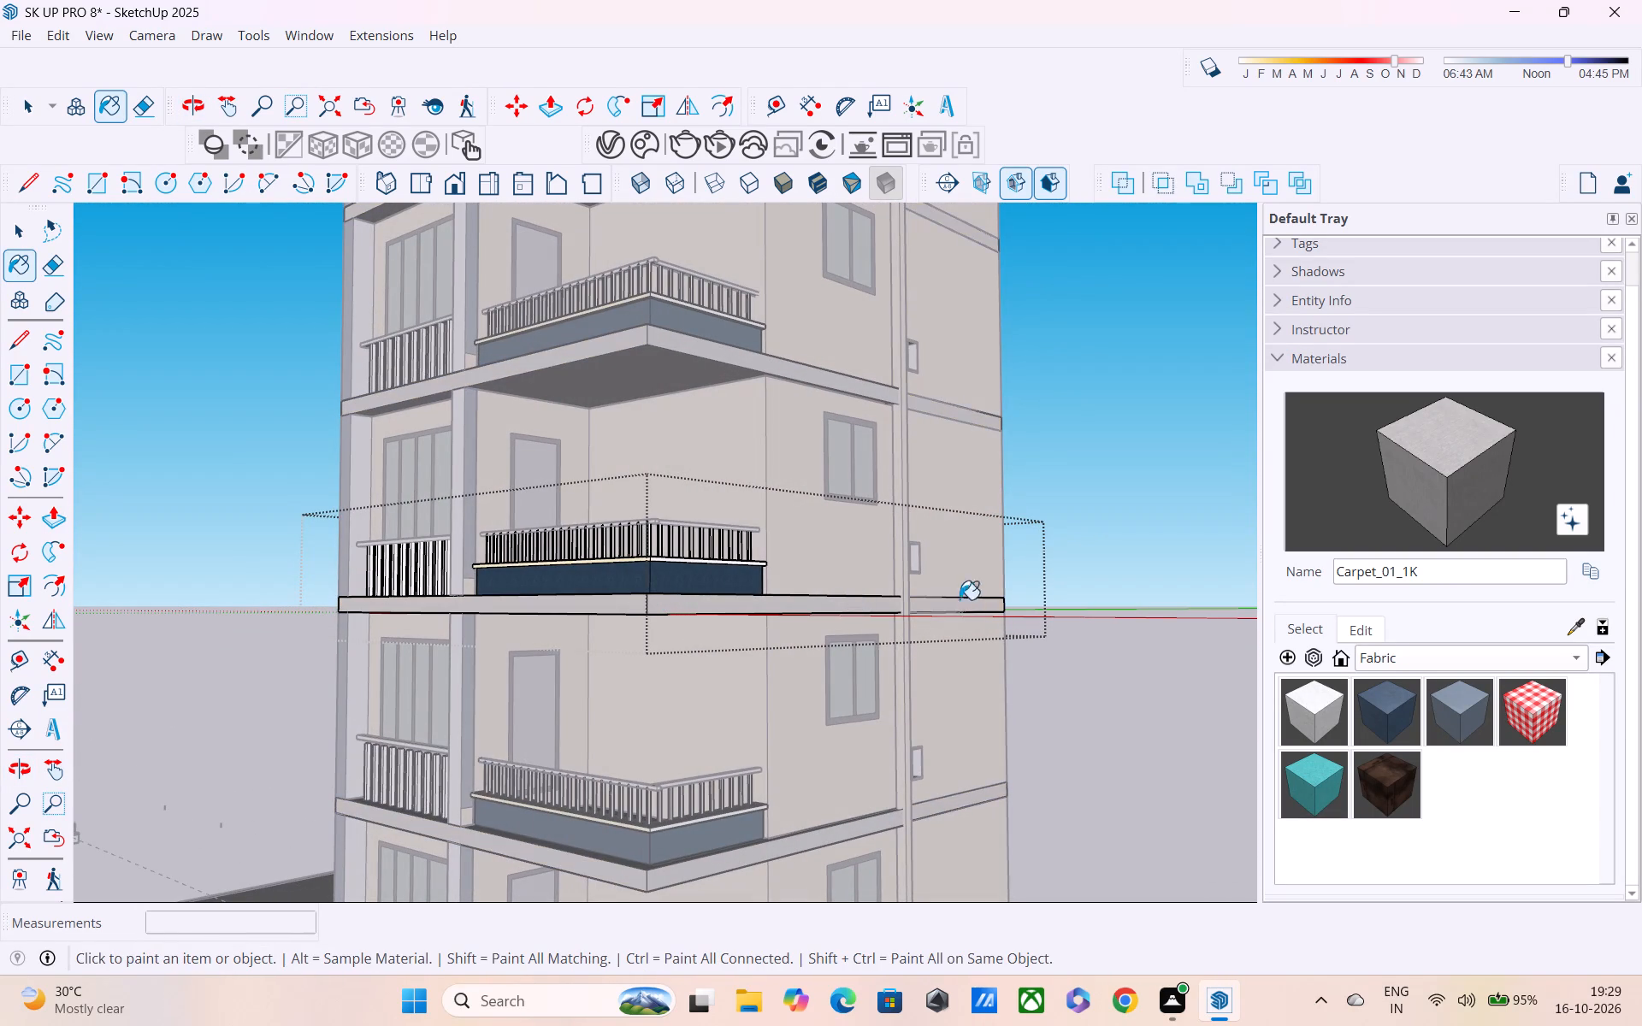
middle_click_drag(929, 569, 1351, 584)
scroll(899, 597, "down", 3)
key("space")
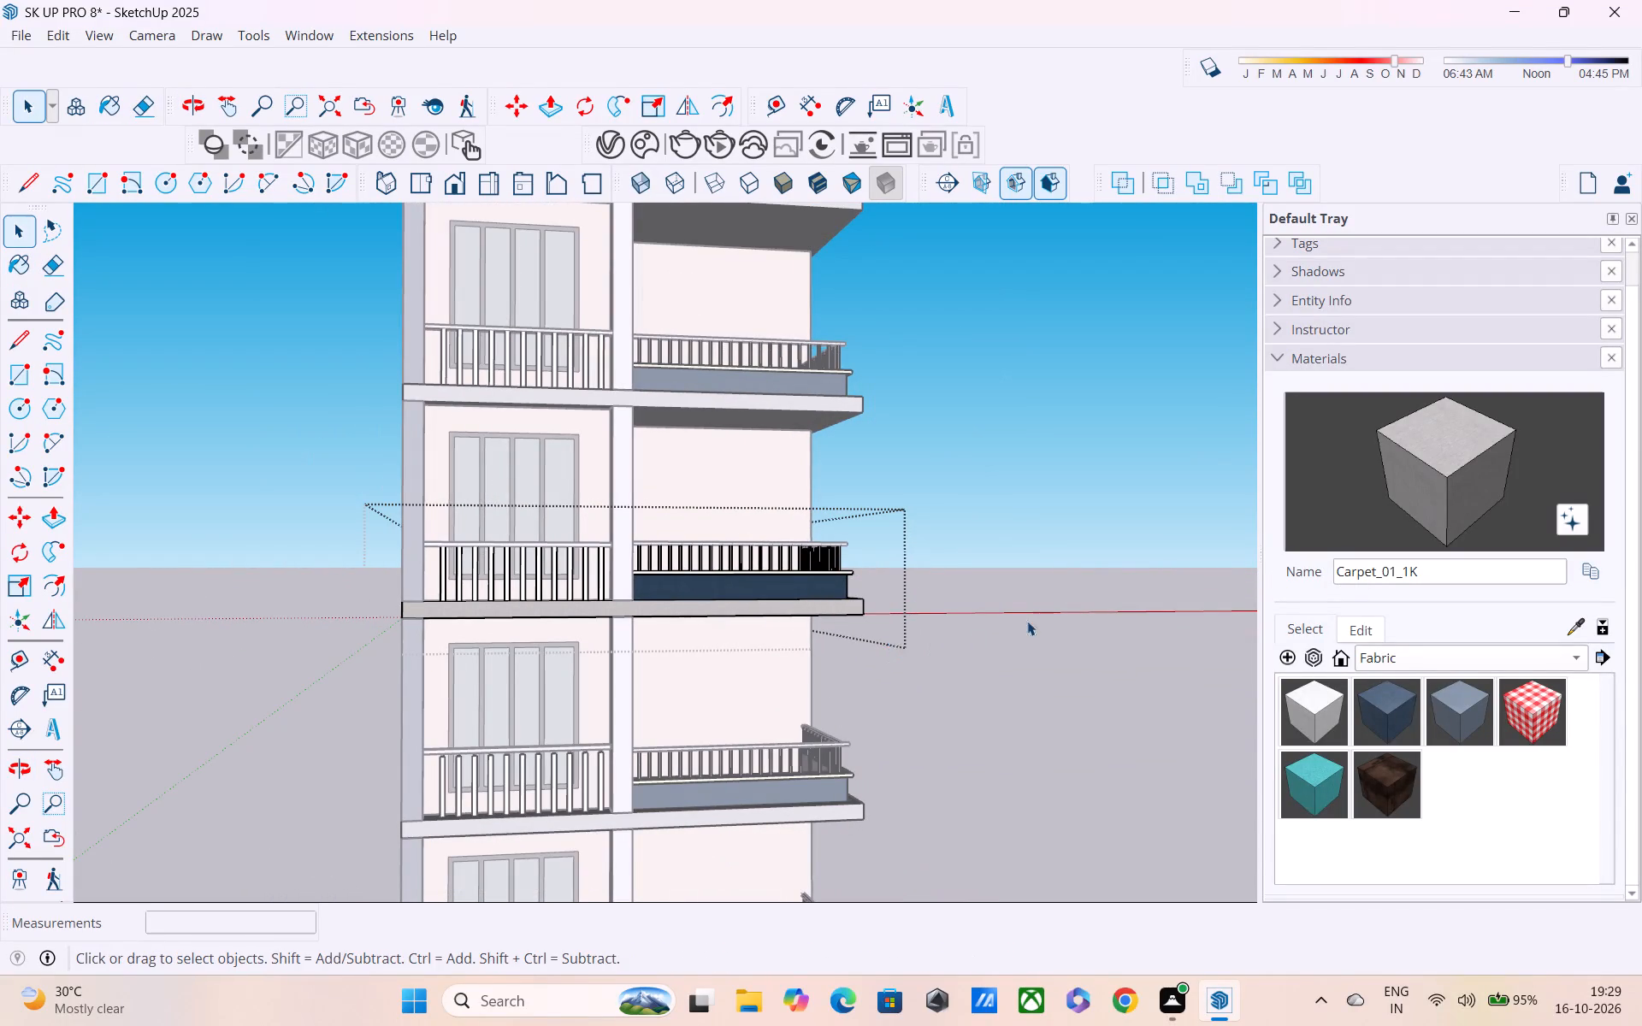
left_click(1050, 611)
Examine the slab edges and balconies across all storeys from the front of the building.
scroll(1011, 675, "down", 1)
middle_click_drag(978, 695, 853, 634)
scroll(850, 627, "down", 6)
middle_click_drag(859, 675, 823, 732)
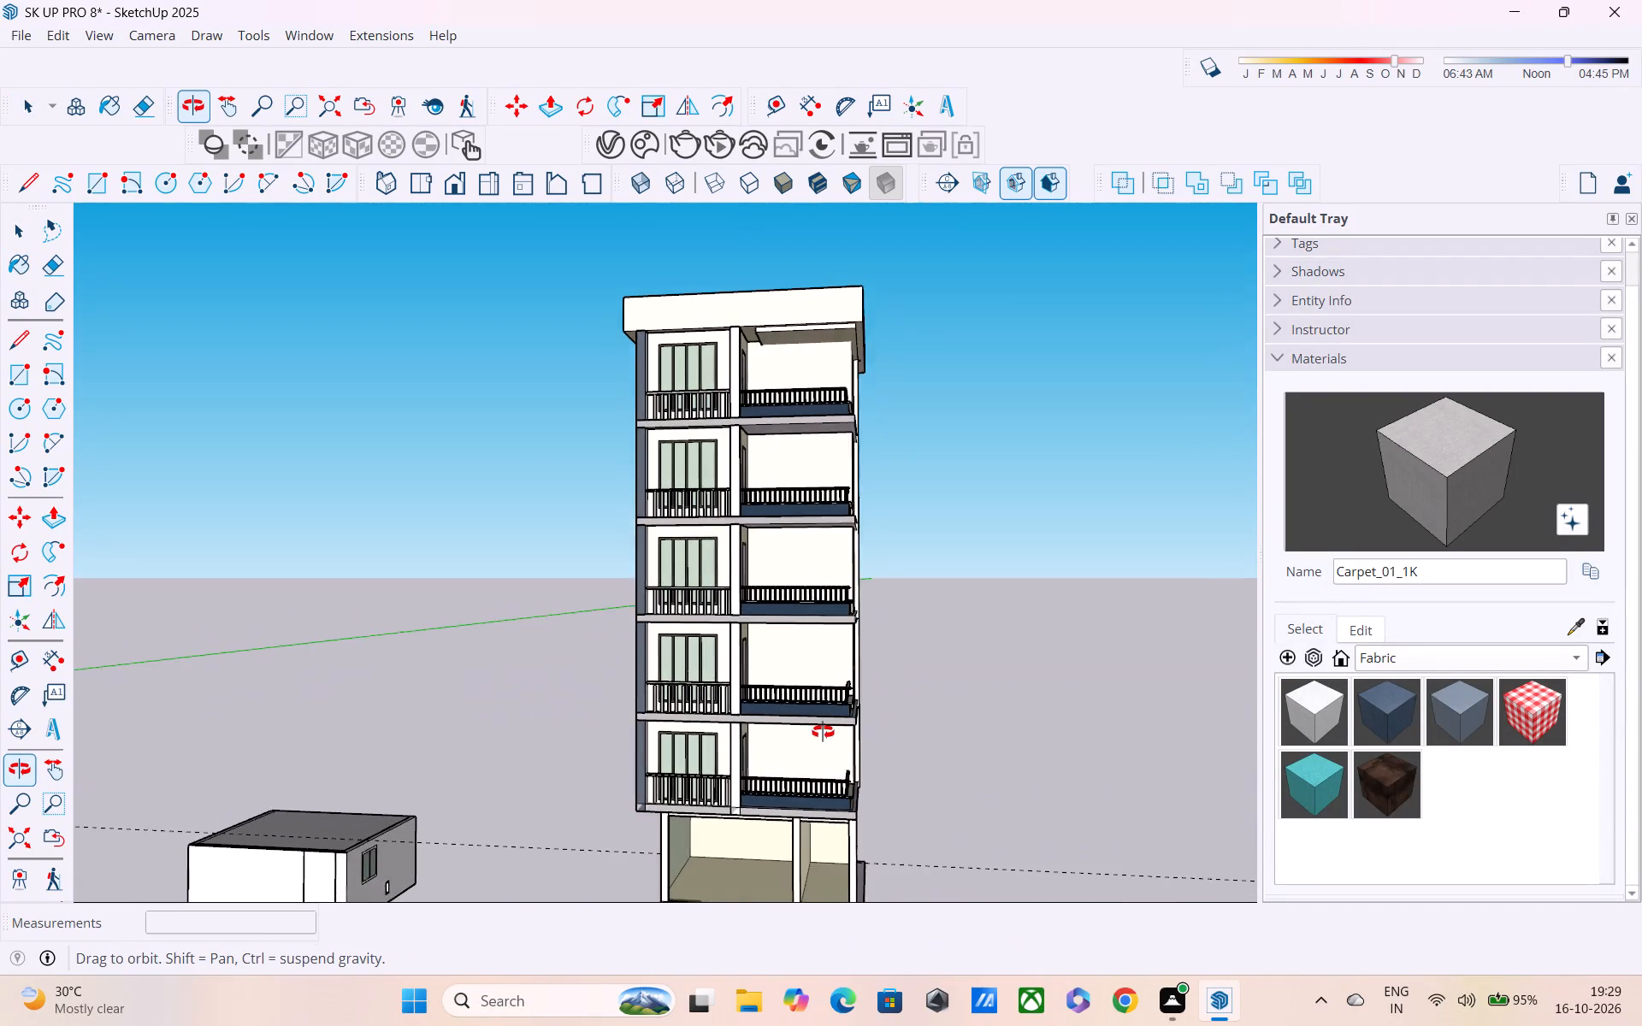
middle_click_drag(823, 732, 775, 785)
scroll(757, 768, "down", 3)
middle_click_drag(757, 768, 786, 653)
scroll(784, 652, "up", 1)
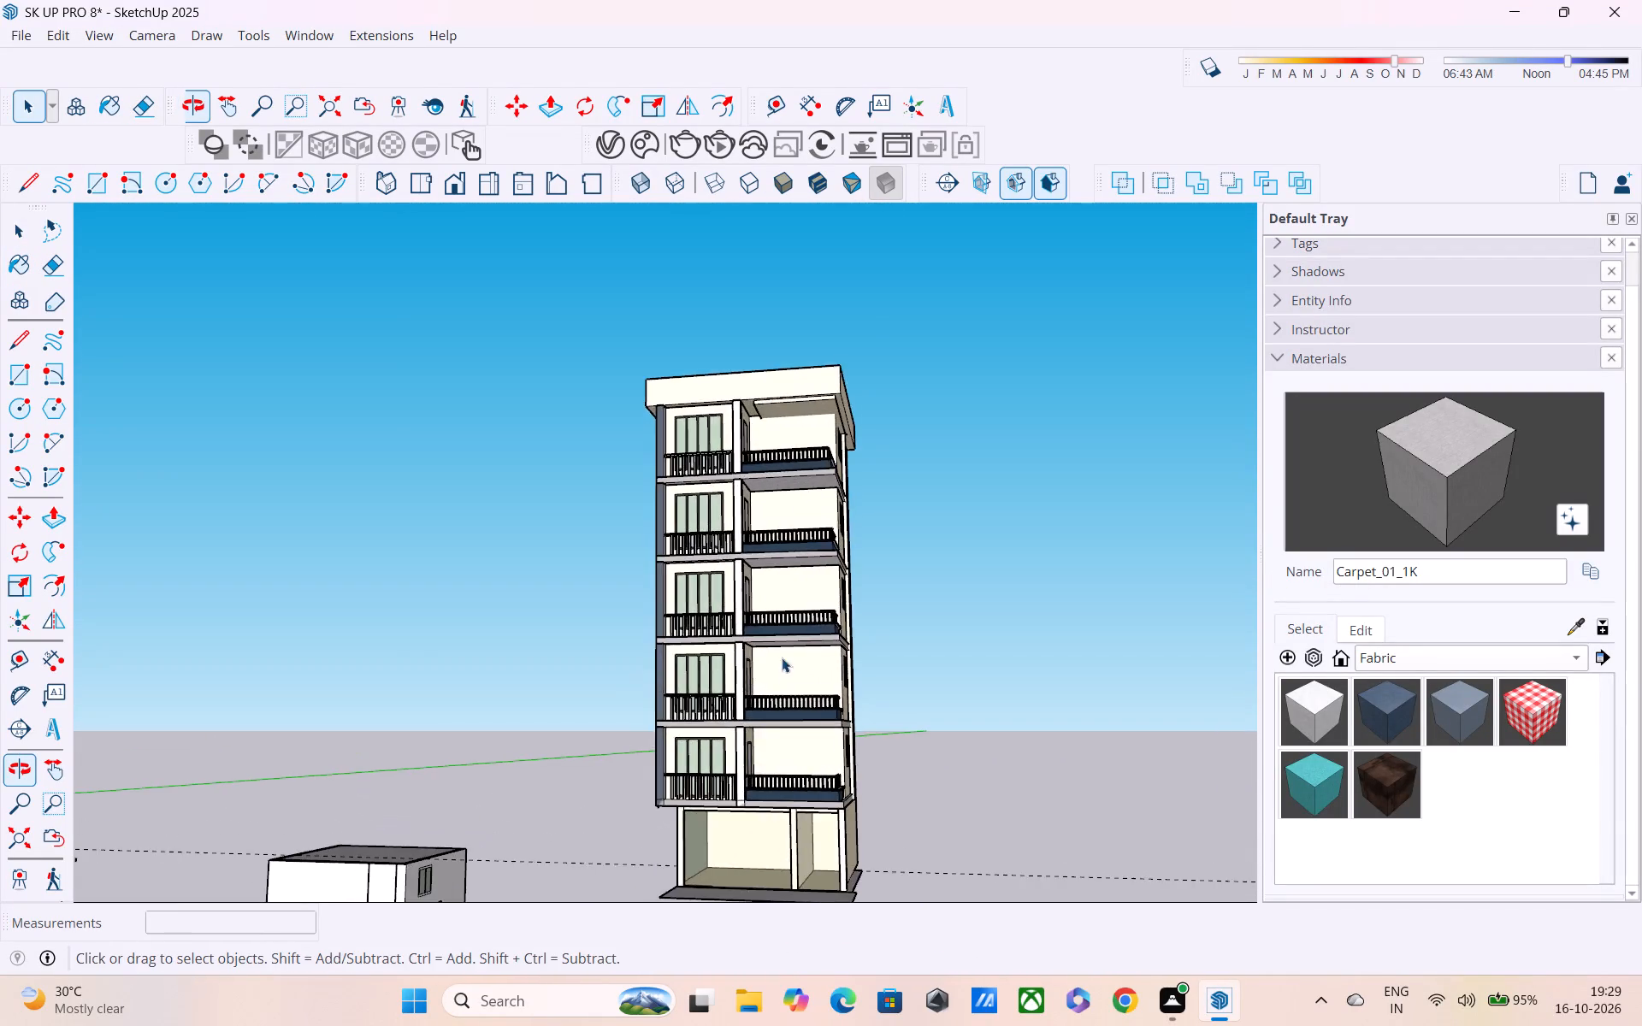
scroll(782, 657, "up", 5)
middle_click_drag(777, 715, 747, 629)
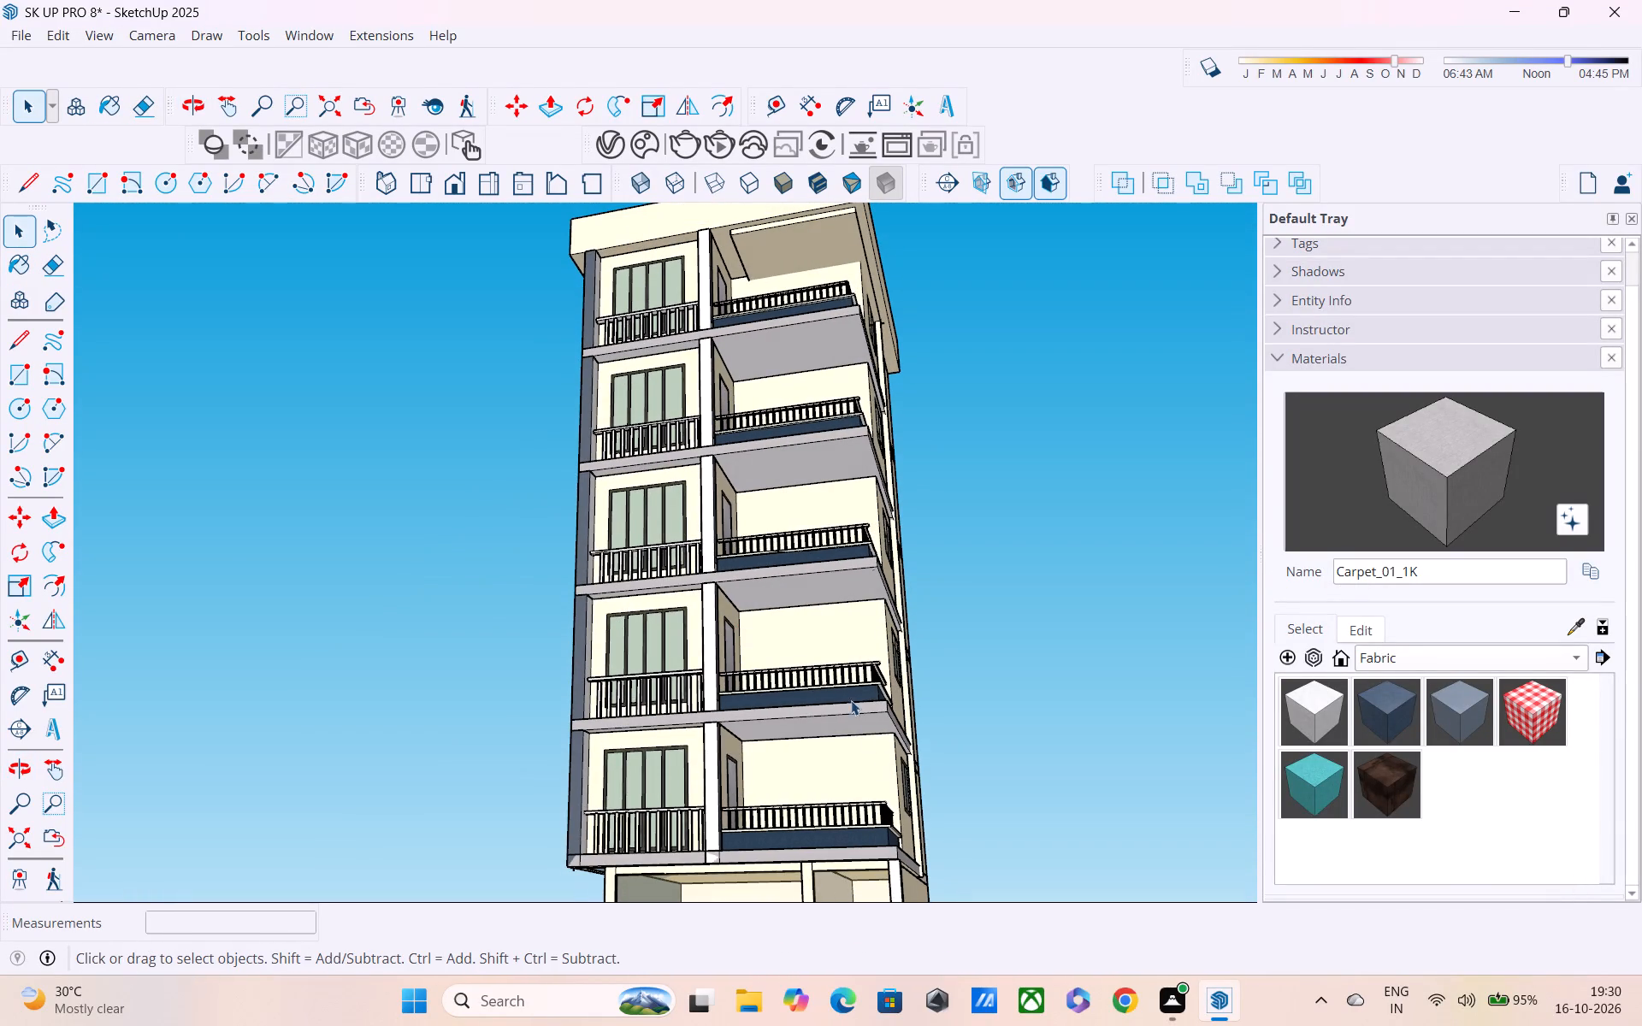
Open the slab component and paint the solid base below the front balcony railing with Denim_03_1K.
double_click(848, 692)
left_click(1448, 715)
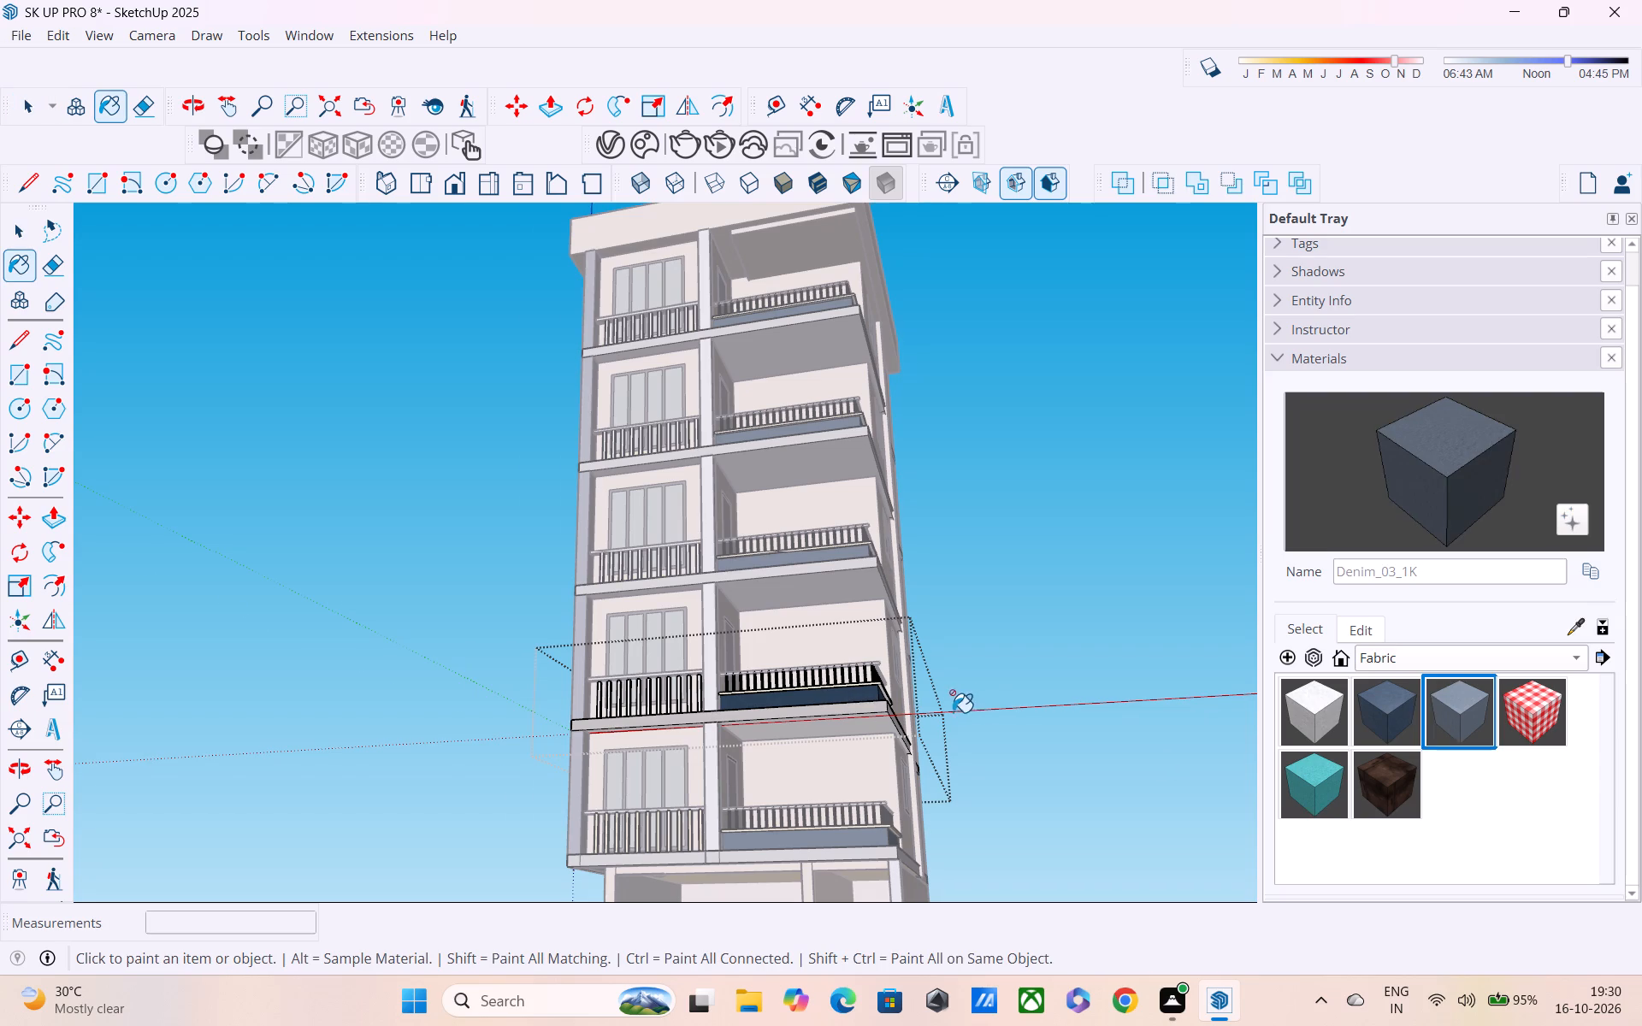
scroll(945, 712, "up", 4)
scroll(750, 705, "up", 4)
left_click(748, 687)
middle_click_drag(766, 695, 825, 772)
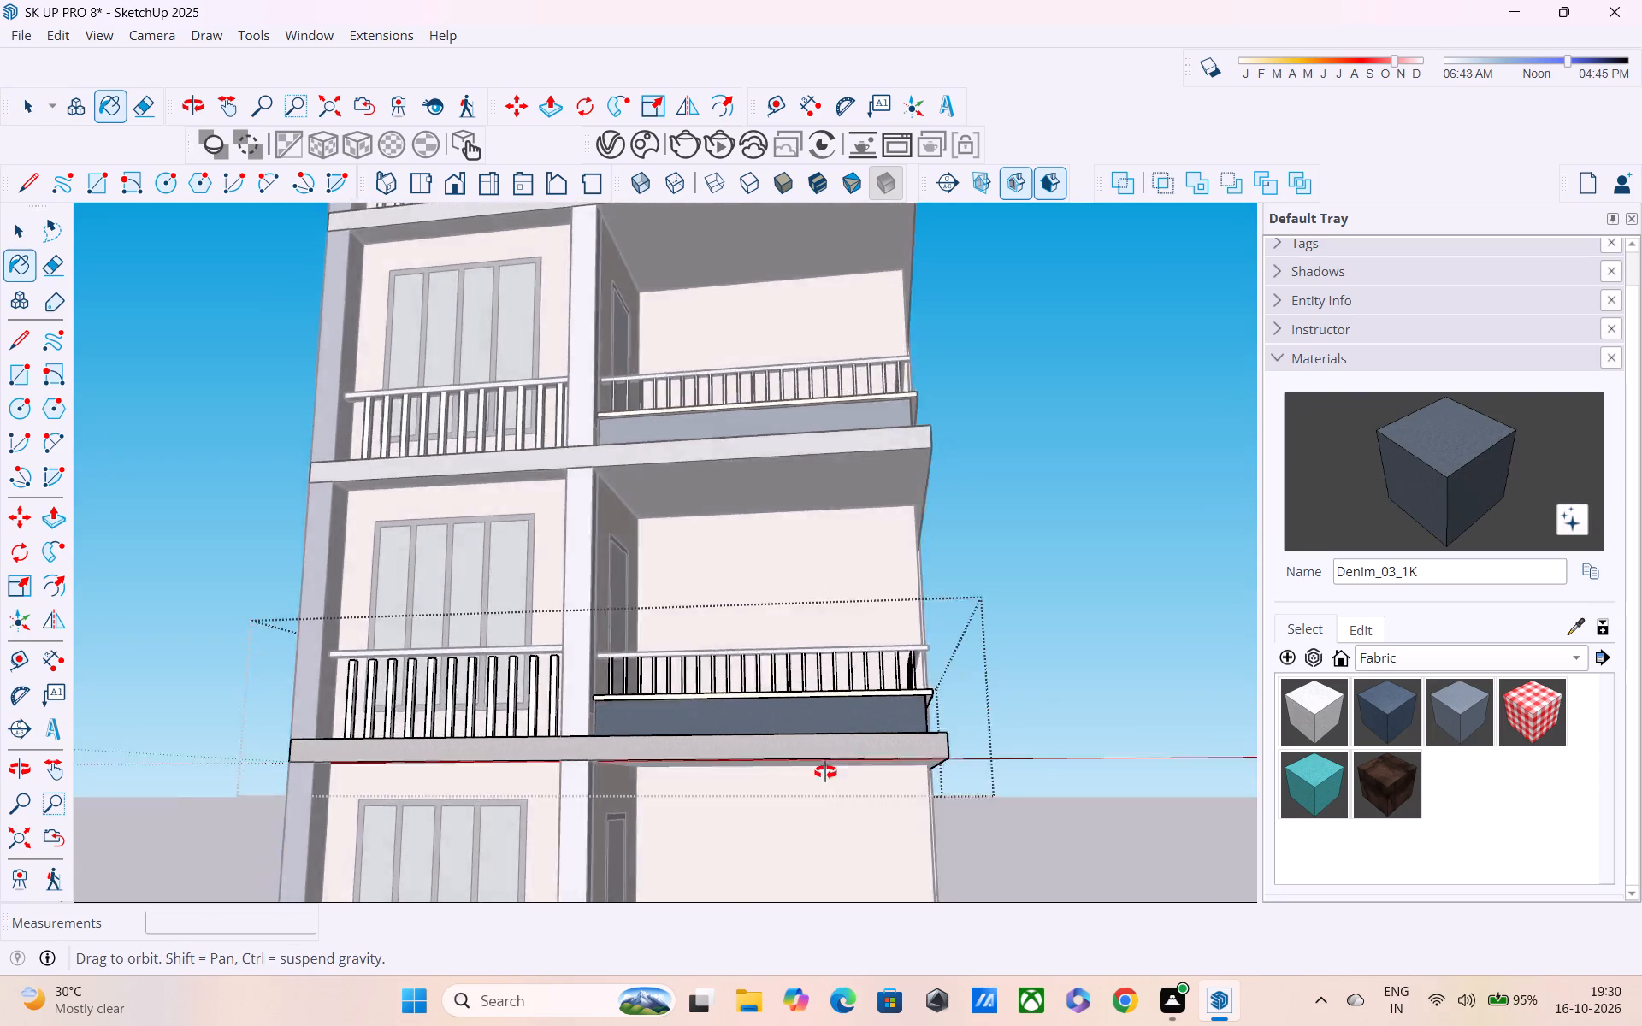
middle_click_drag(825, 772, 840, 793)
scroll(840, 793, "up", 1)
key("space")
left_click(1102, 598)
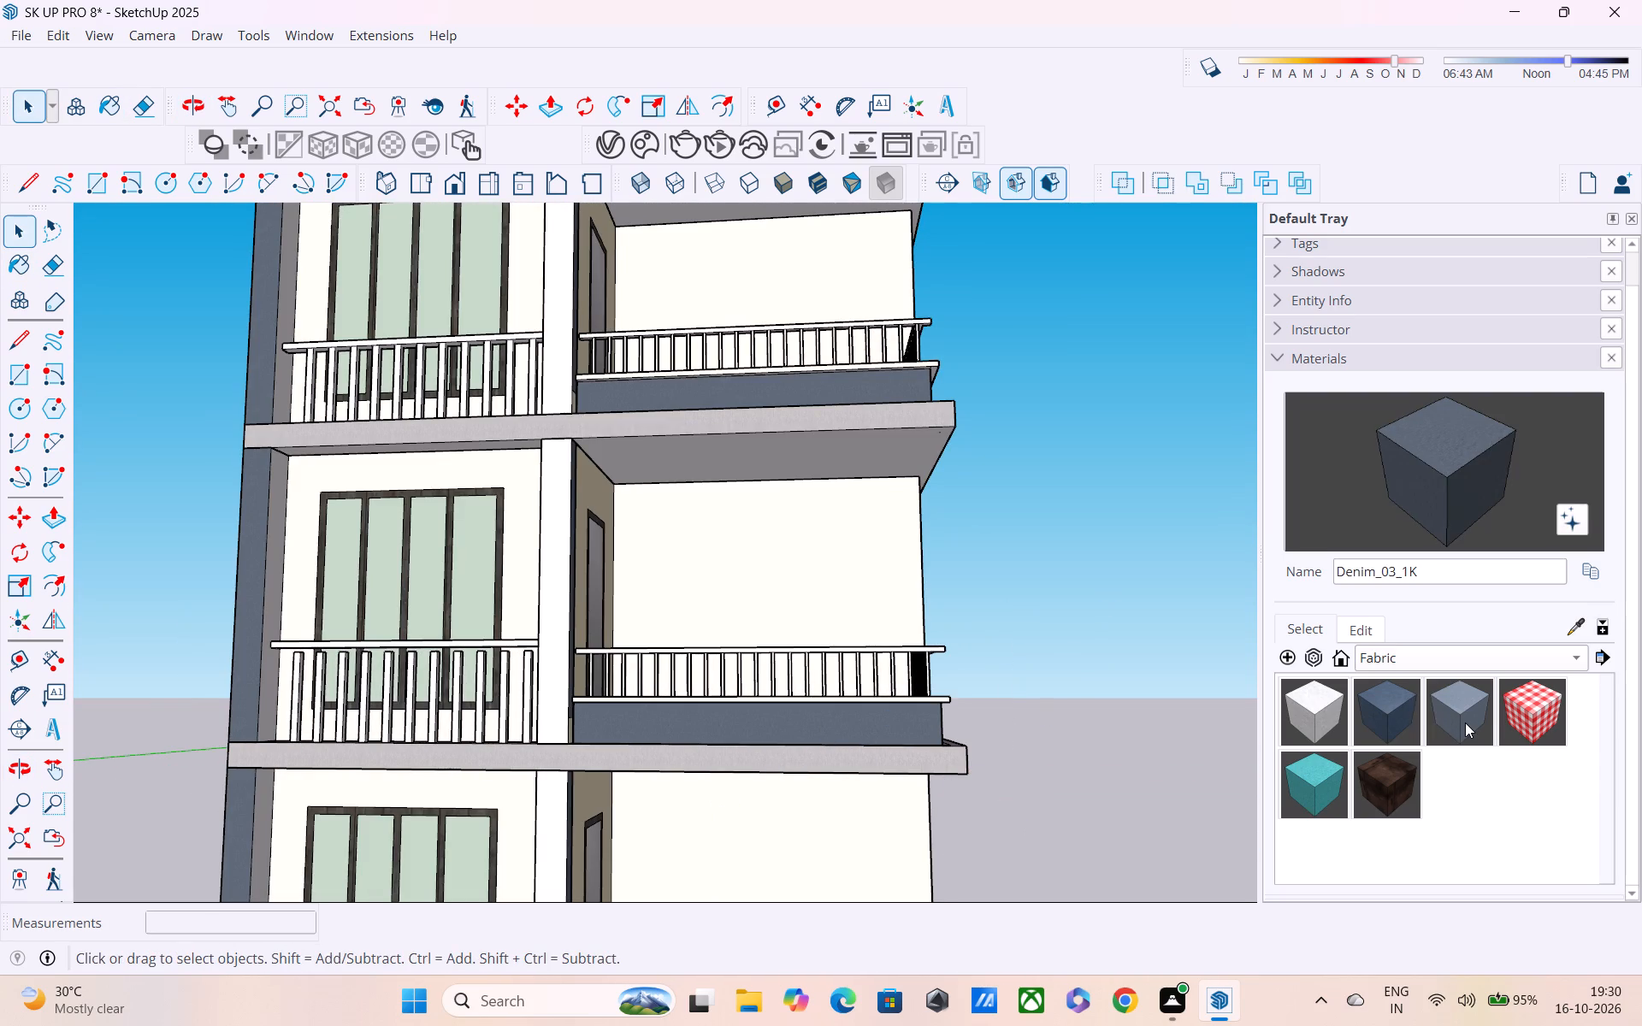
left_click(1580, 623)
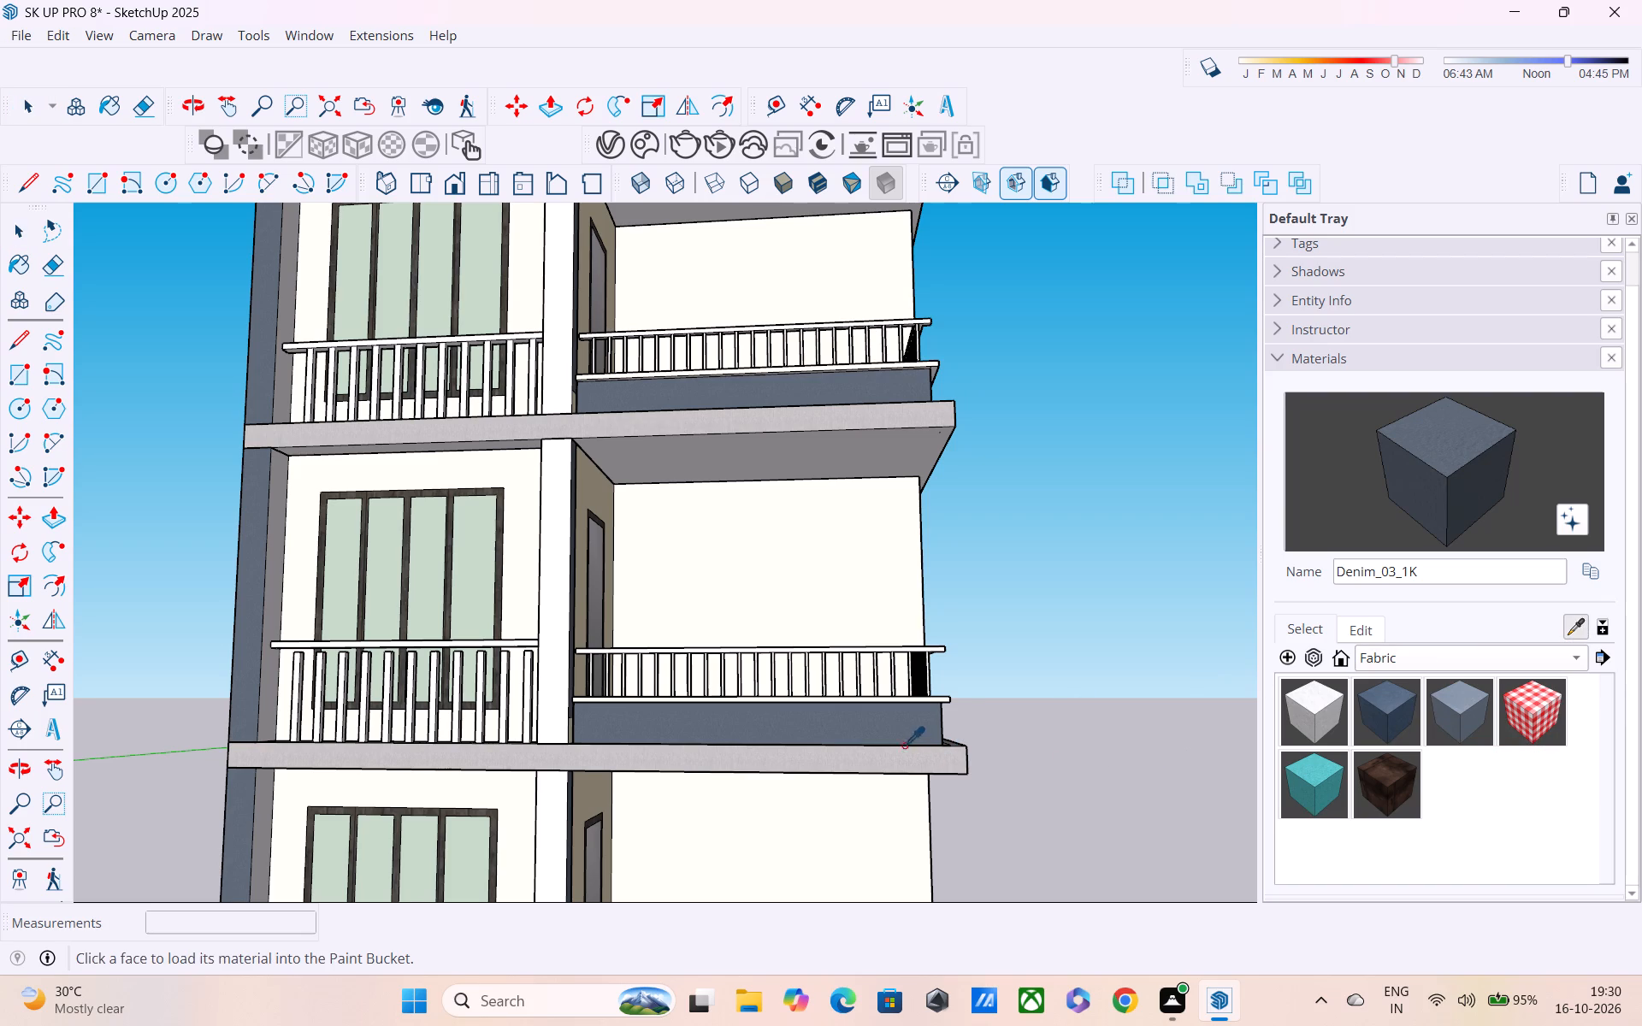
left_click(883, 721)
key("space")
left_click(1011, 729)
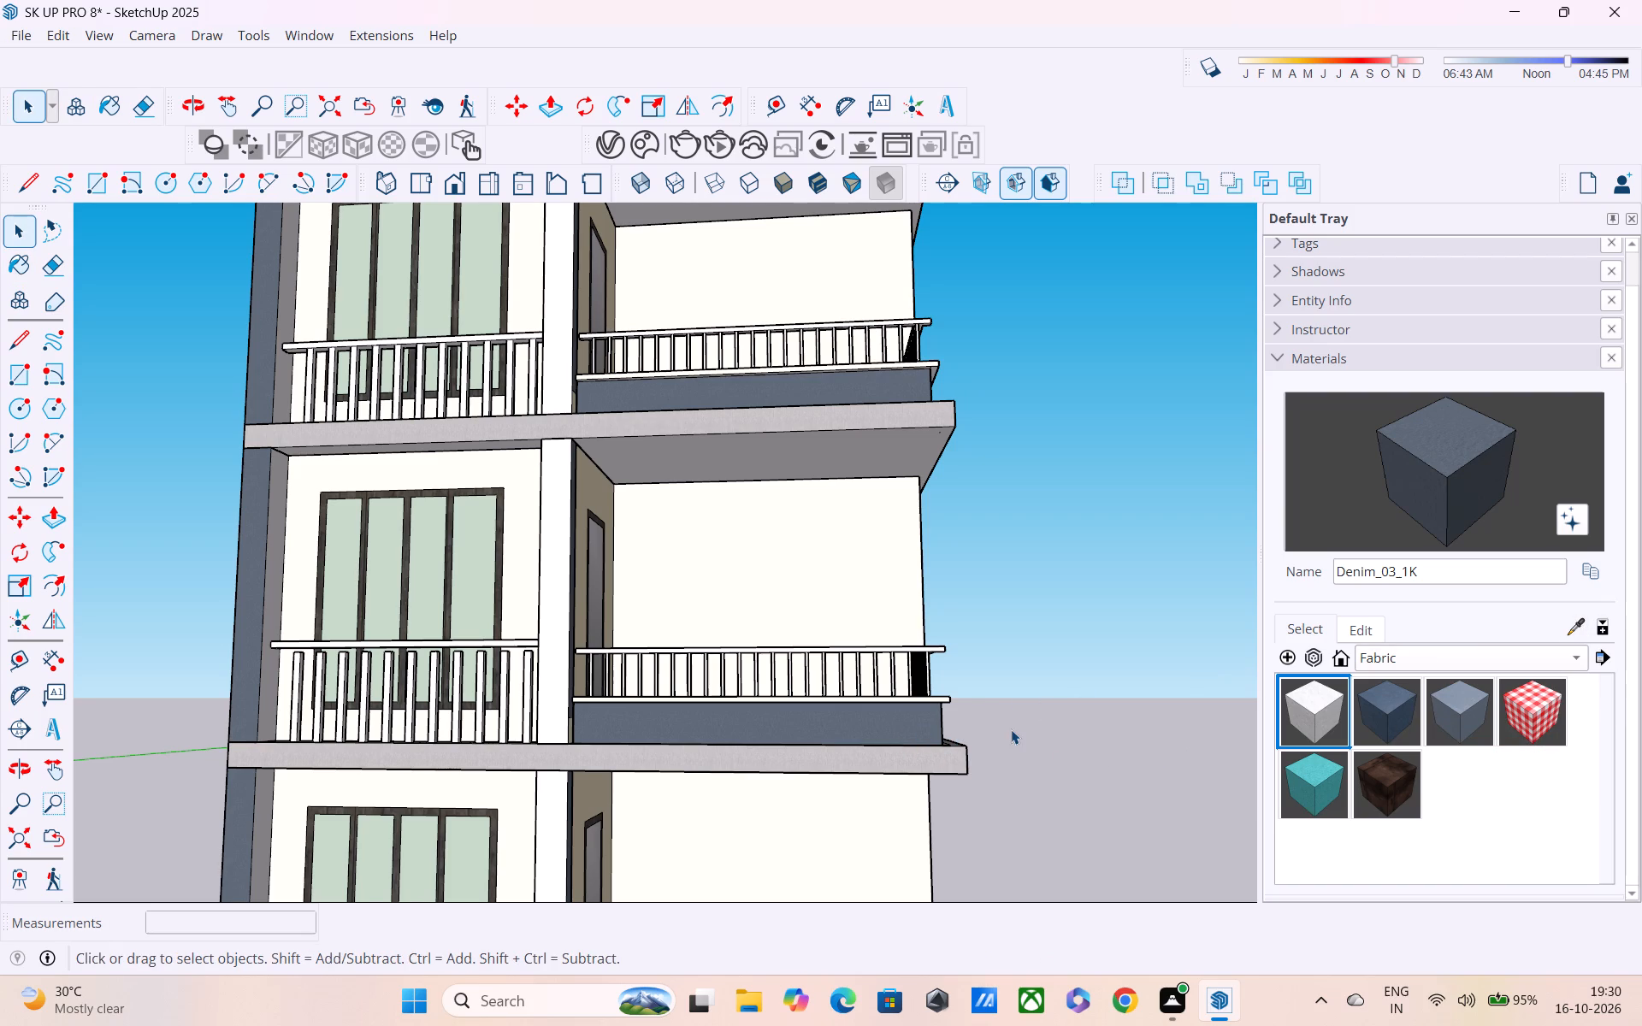
Sample the slab edge's Carpet_01_1K inside the component and paint the front face of the balcony's solid base with it.
double_click(910, 727)
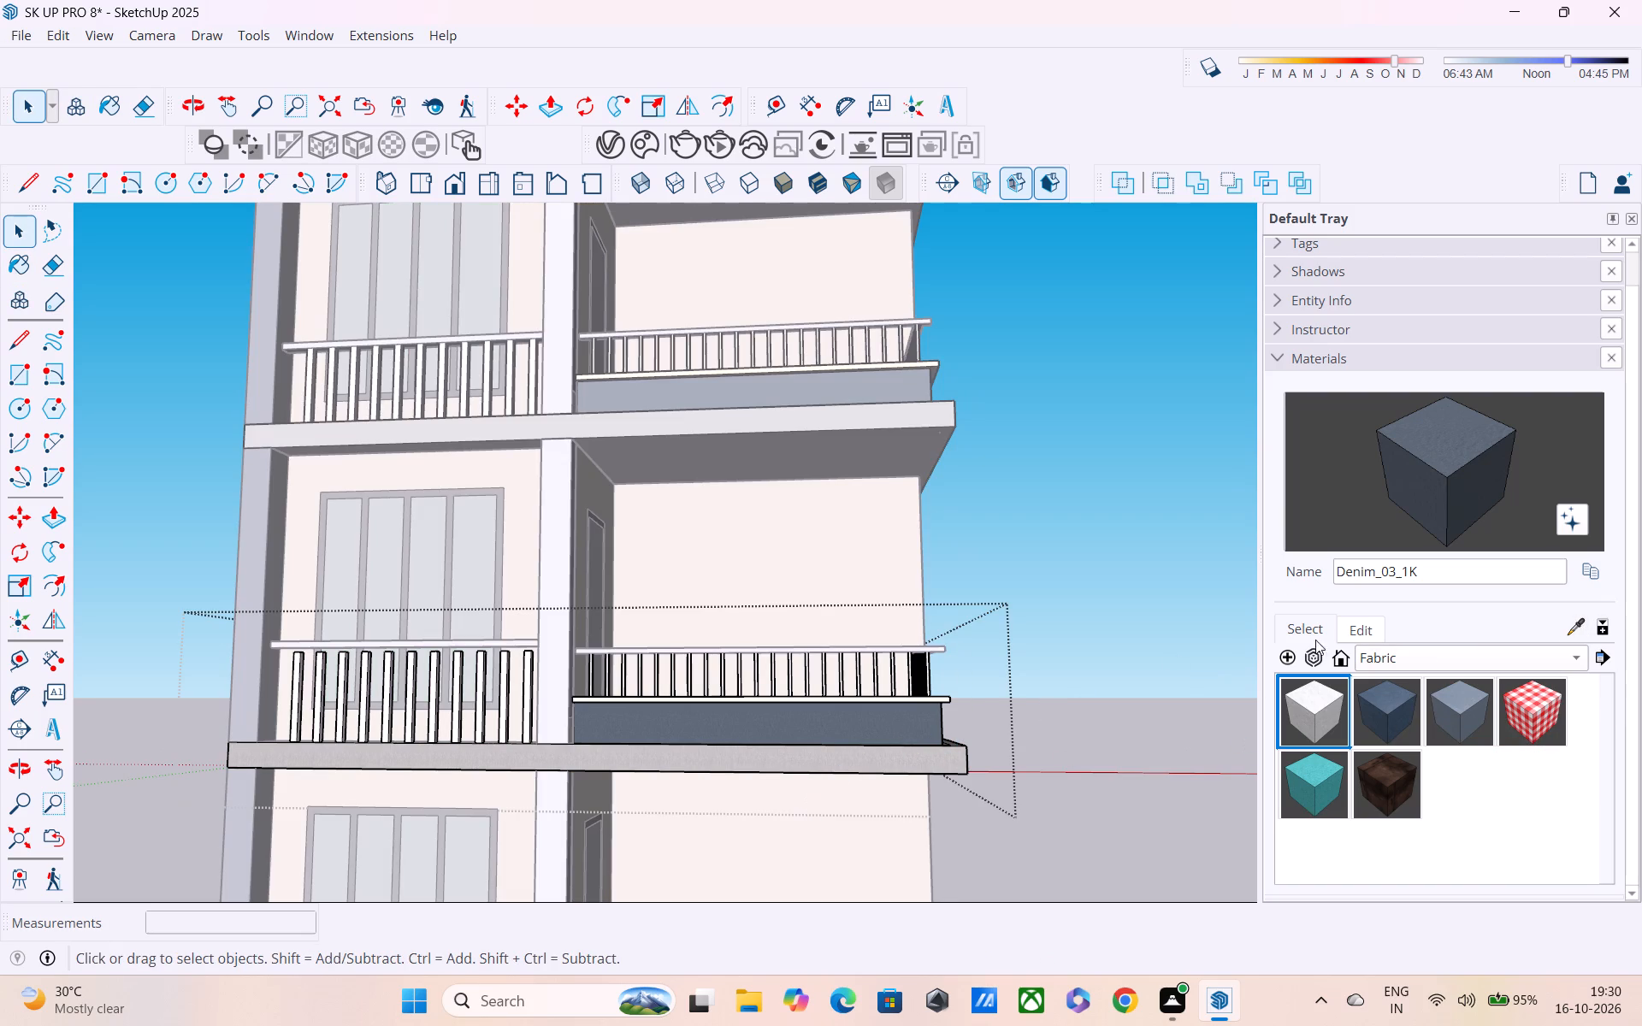
left_click(1573, 628)
left_click(909, 755)
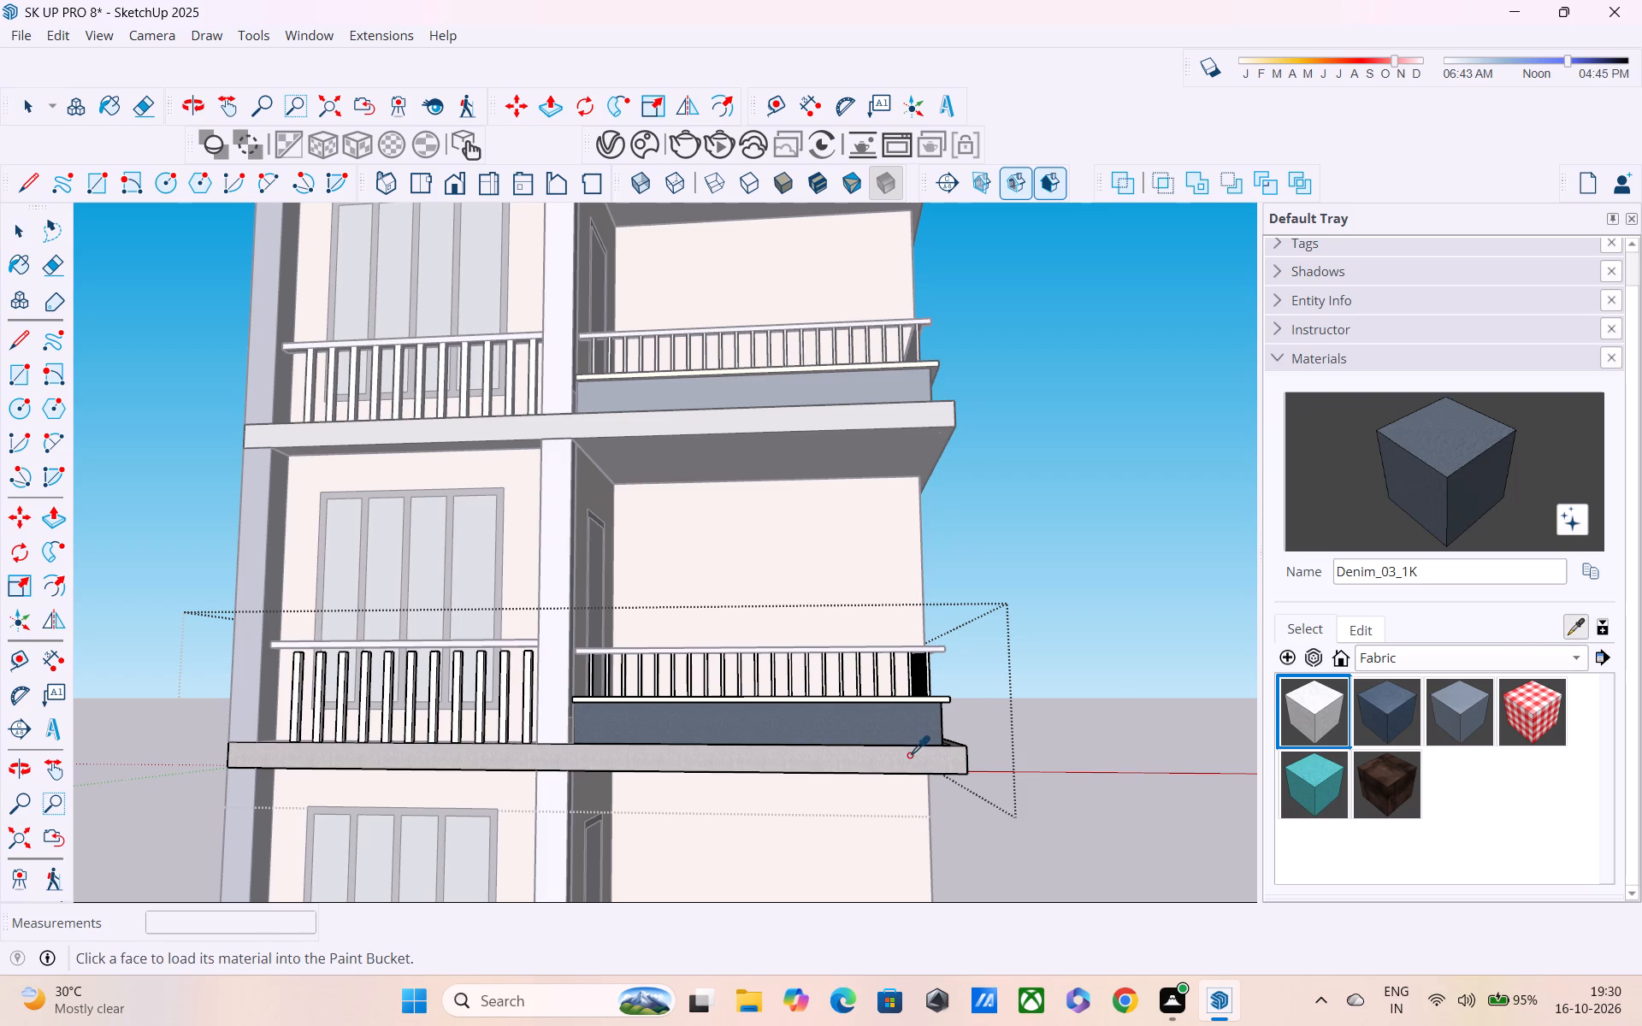
left_click(902, 726)
middle_click_drag(903, 733, 849, 853)
scroll(868, 846, "down", 1)
scroll(812, 793, "down", 5)
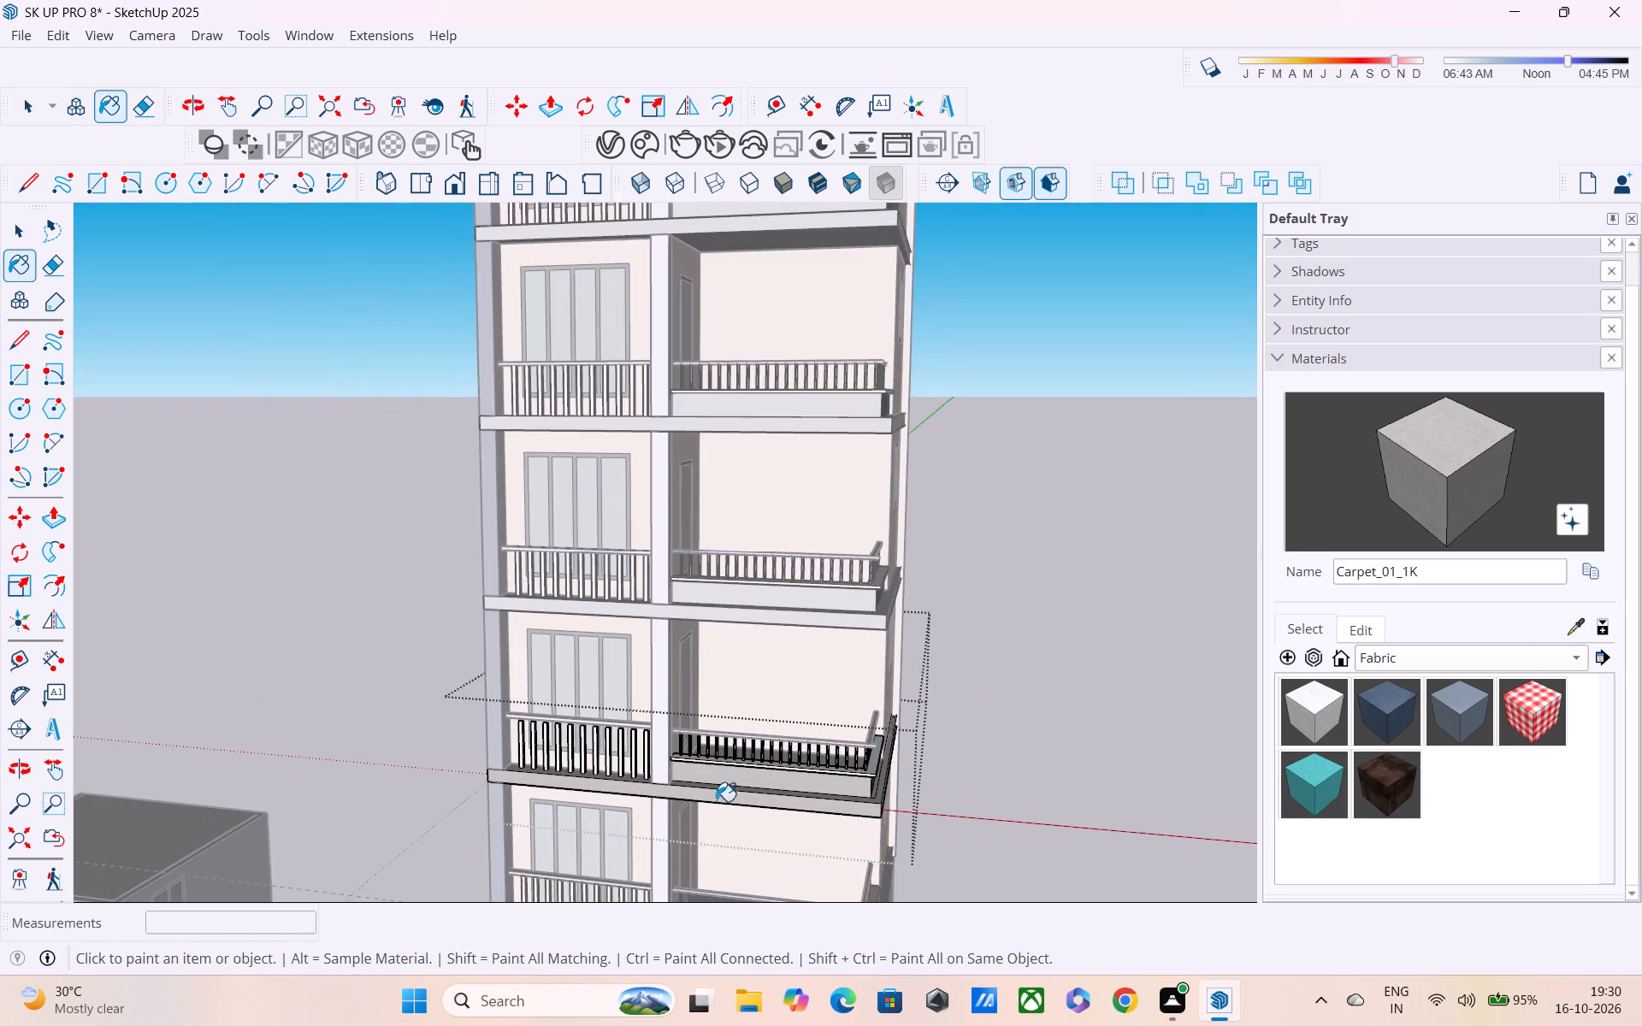
middle_click_drag(700, 805, 770, 719)
key("space")
left_click(275, 721)
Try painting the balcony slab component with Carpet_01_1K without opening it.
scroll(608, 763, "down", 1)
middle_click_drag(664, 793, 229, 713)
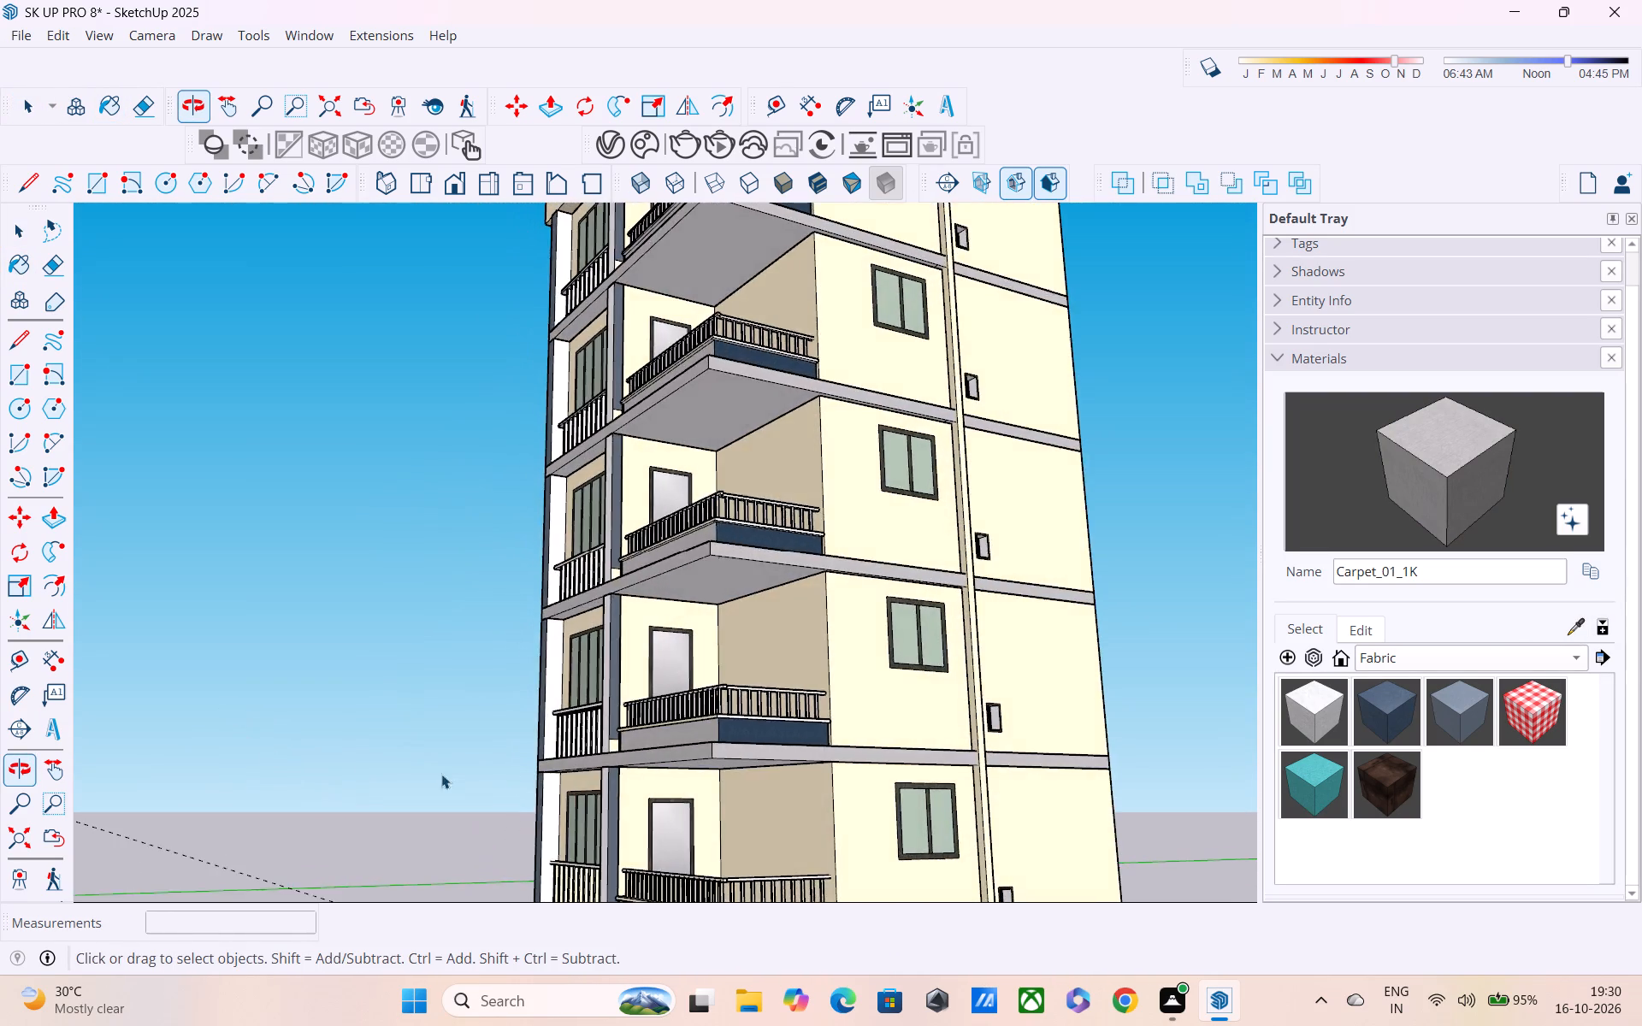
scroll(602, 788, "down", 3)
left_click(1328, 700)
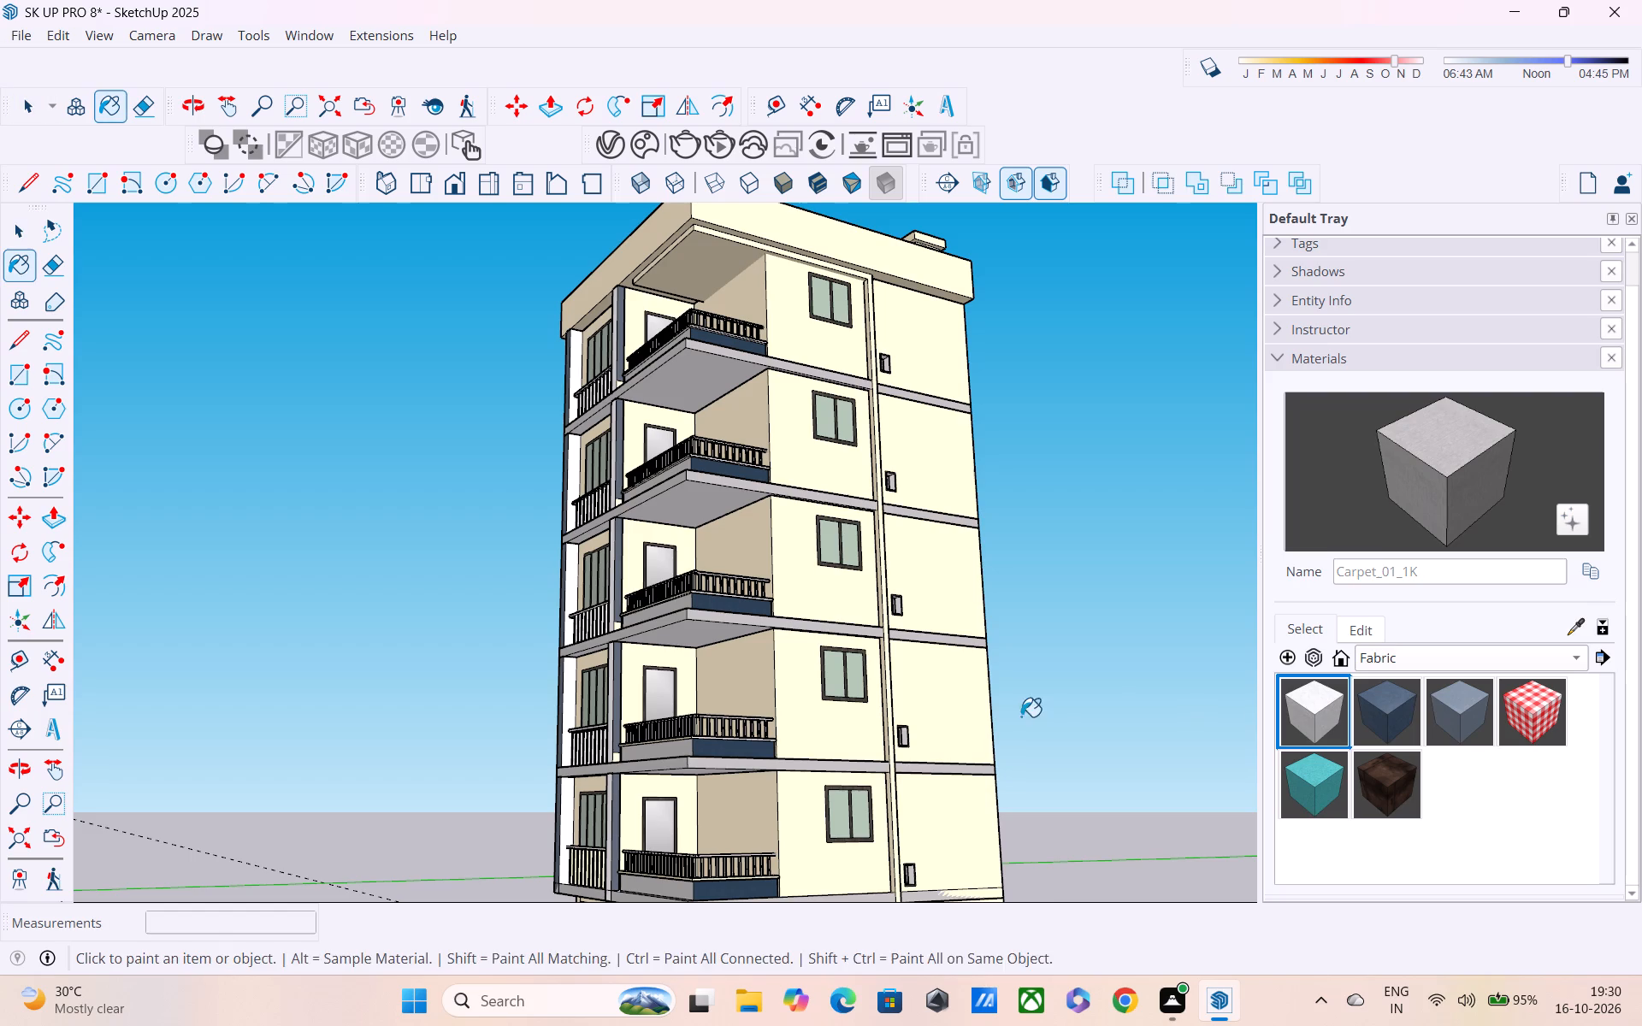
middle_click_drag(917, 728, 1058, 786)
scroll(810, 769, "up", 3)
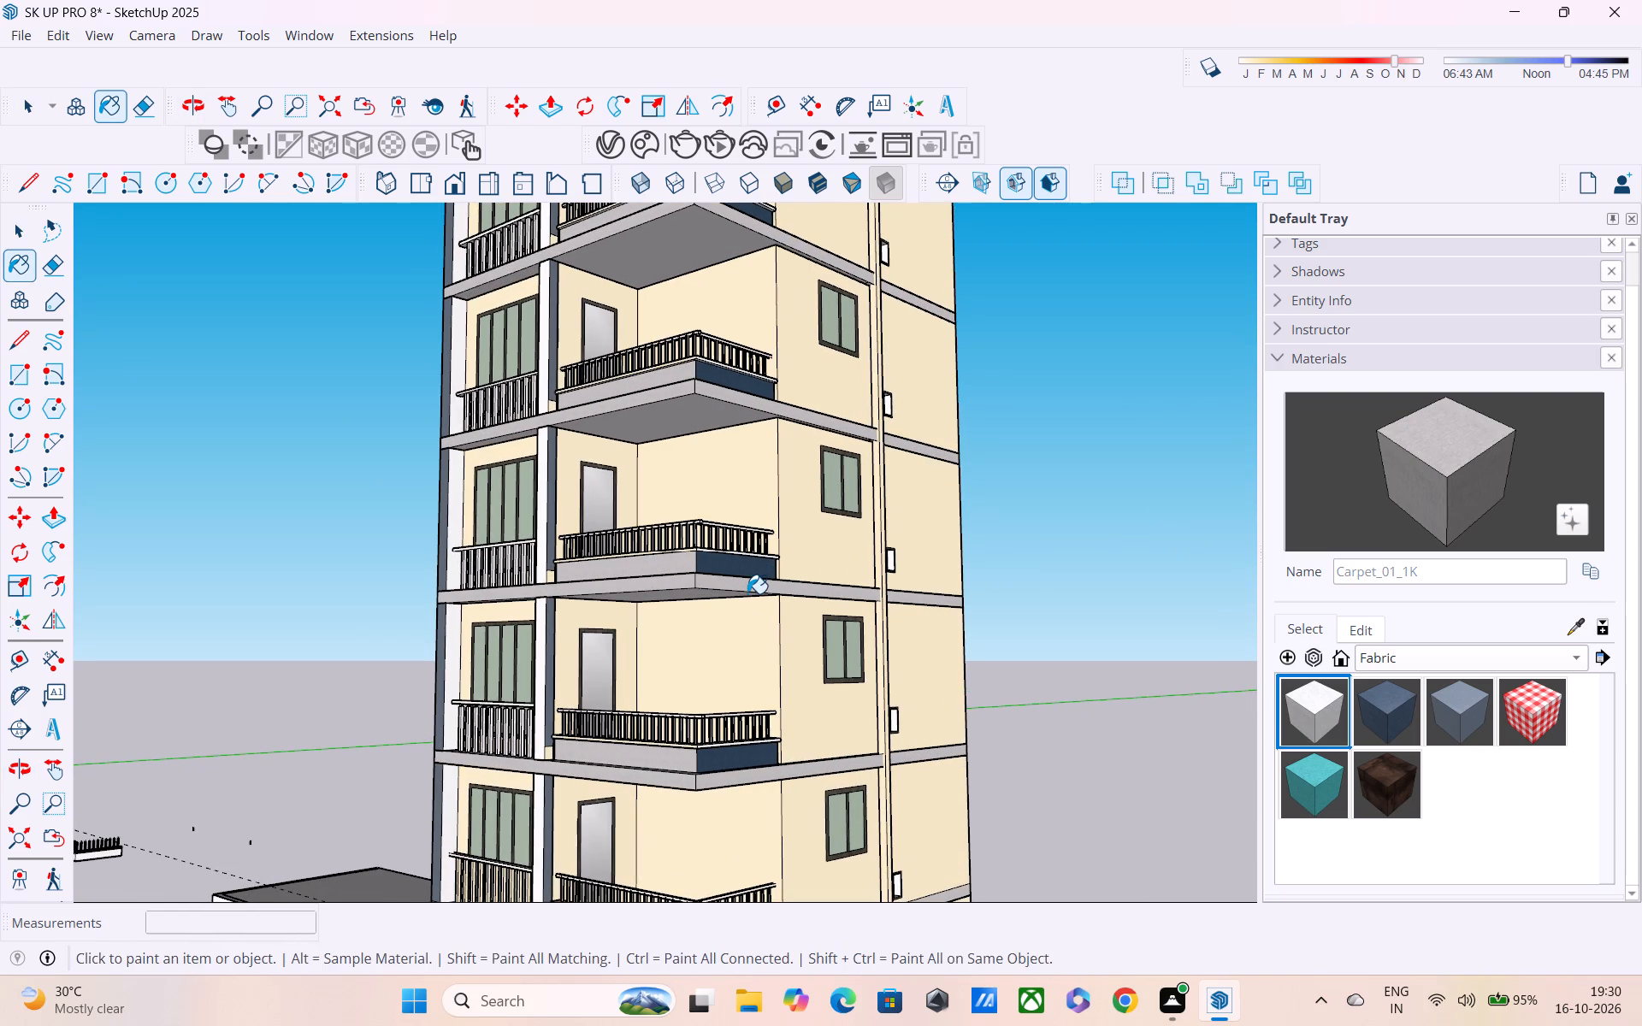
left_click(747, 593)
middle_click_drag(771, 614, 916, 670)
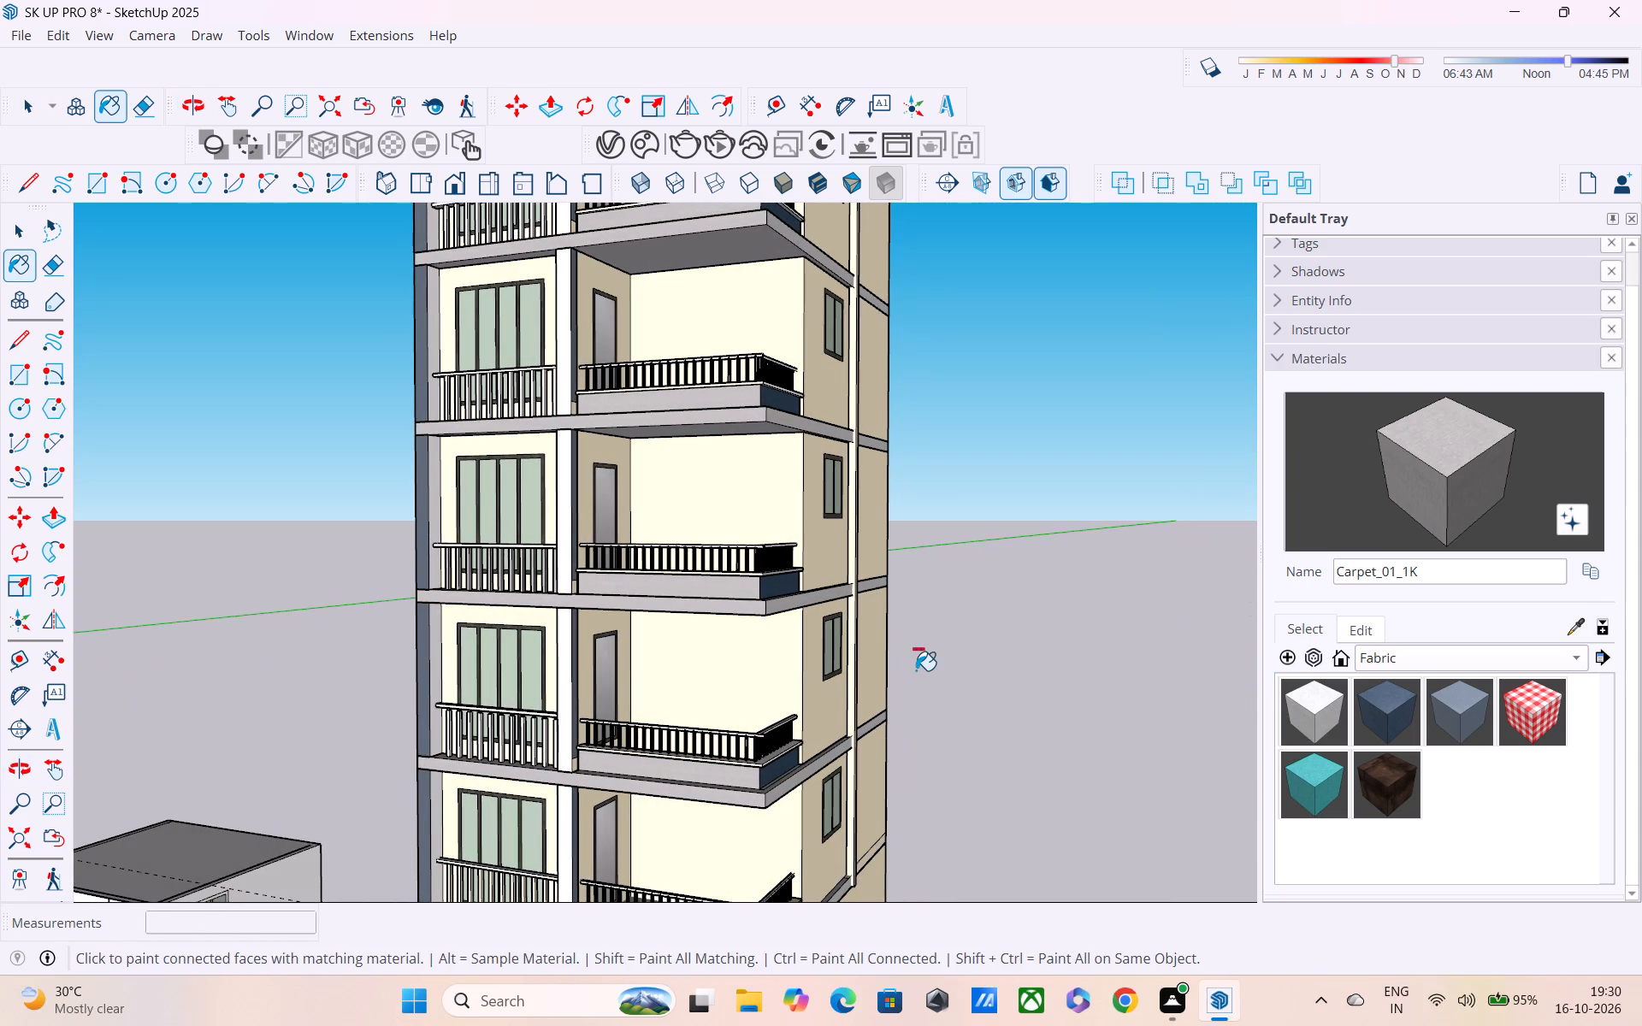
Open the slab component and paint the side face of the balcony's solid base with Carpet_01_1K.
scroll(917, 670, "down", 4)
key("space")
double_click(833, 628)
middle_click_drag(867, 627, 718, 628)
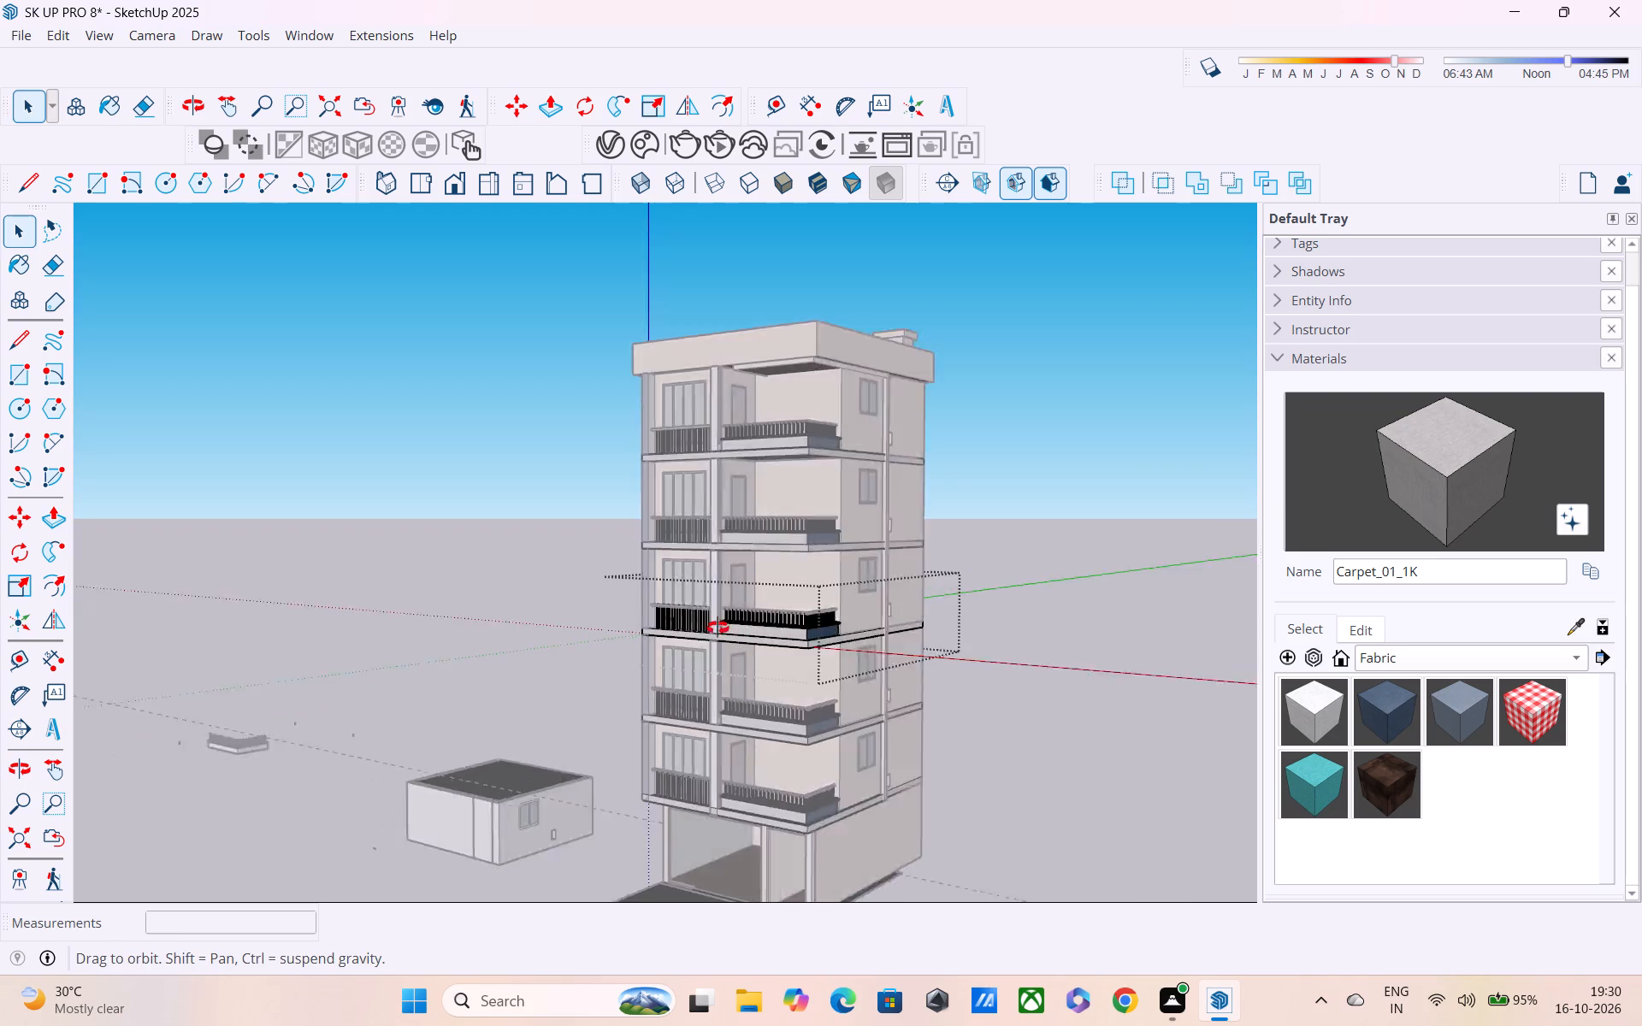
middle_click_drag(718, 628, 608, 618)
left_click(1450, 503)
scroll(866, 717, "up", 5)
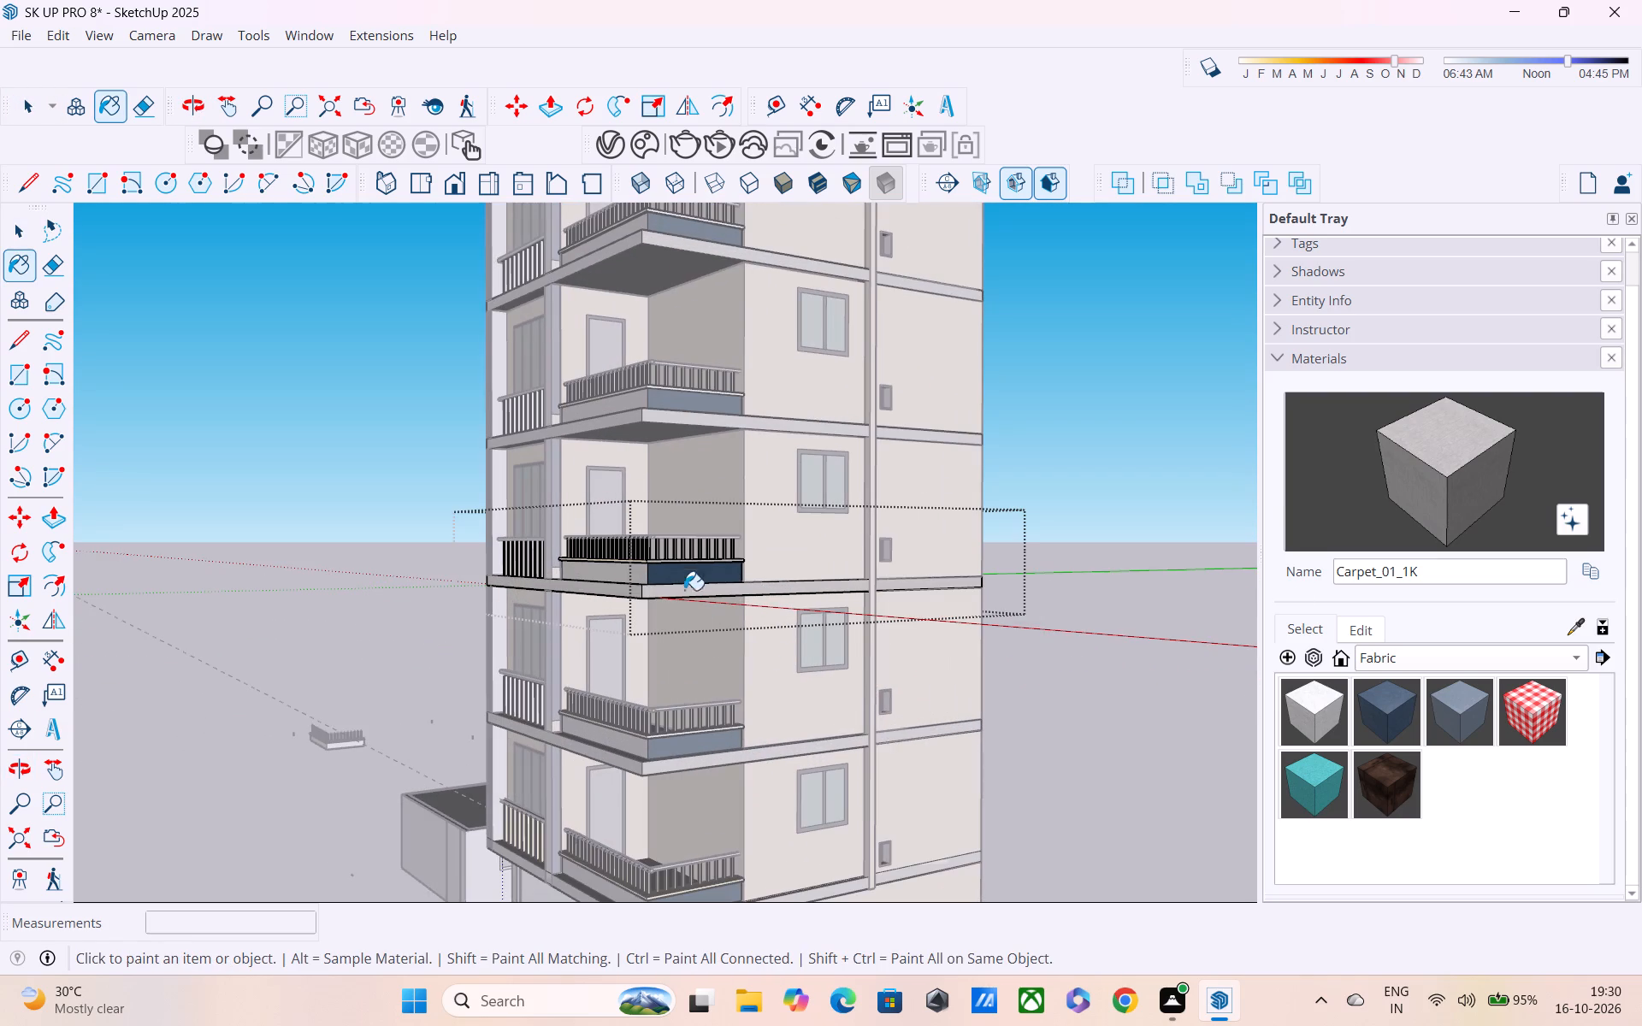
left_click(688, 574)
scroll(735, 552, "down", 1)
scroll(918, 624, "up", 1)
key("space")
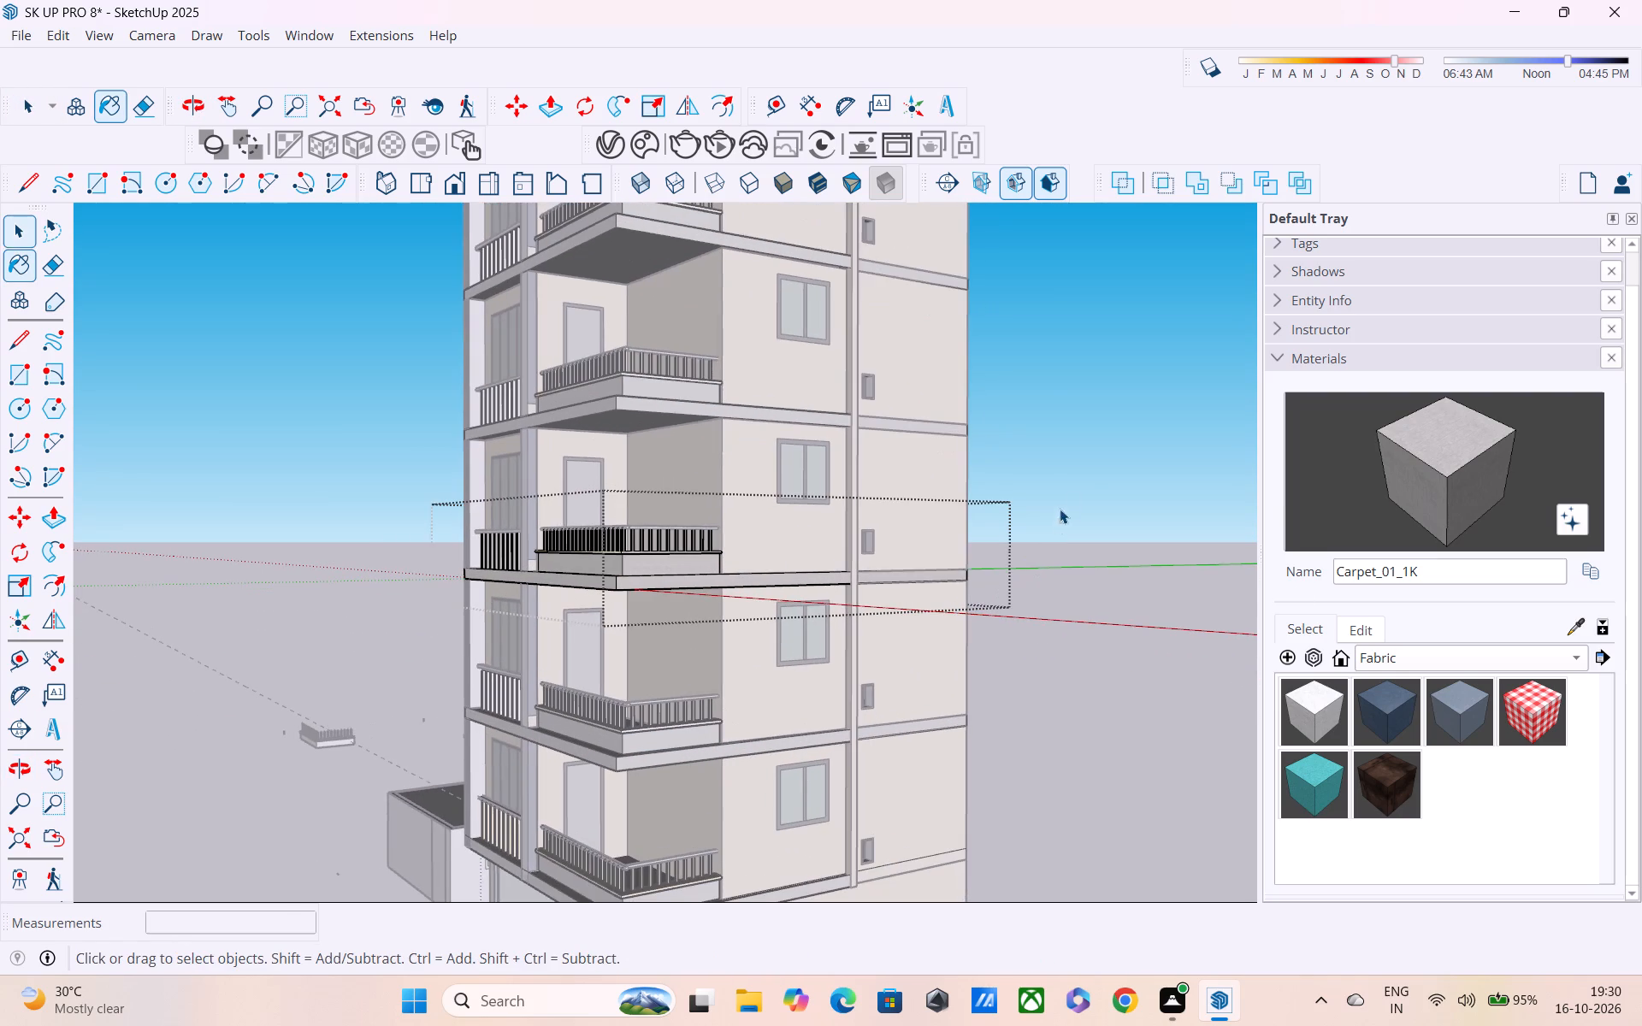
left_click(1082, 472)
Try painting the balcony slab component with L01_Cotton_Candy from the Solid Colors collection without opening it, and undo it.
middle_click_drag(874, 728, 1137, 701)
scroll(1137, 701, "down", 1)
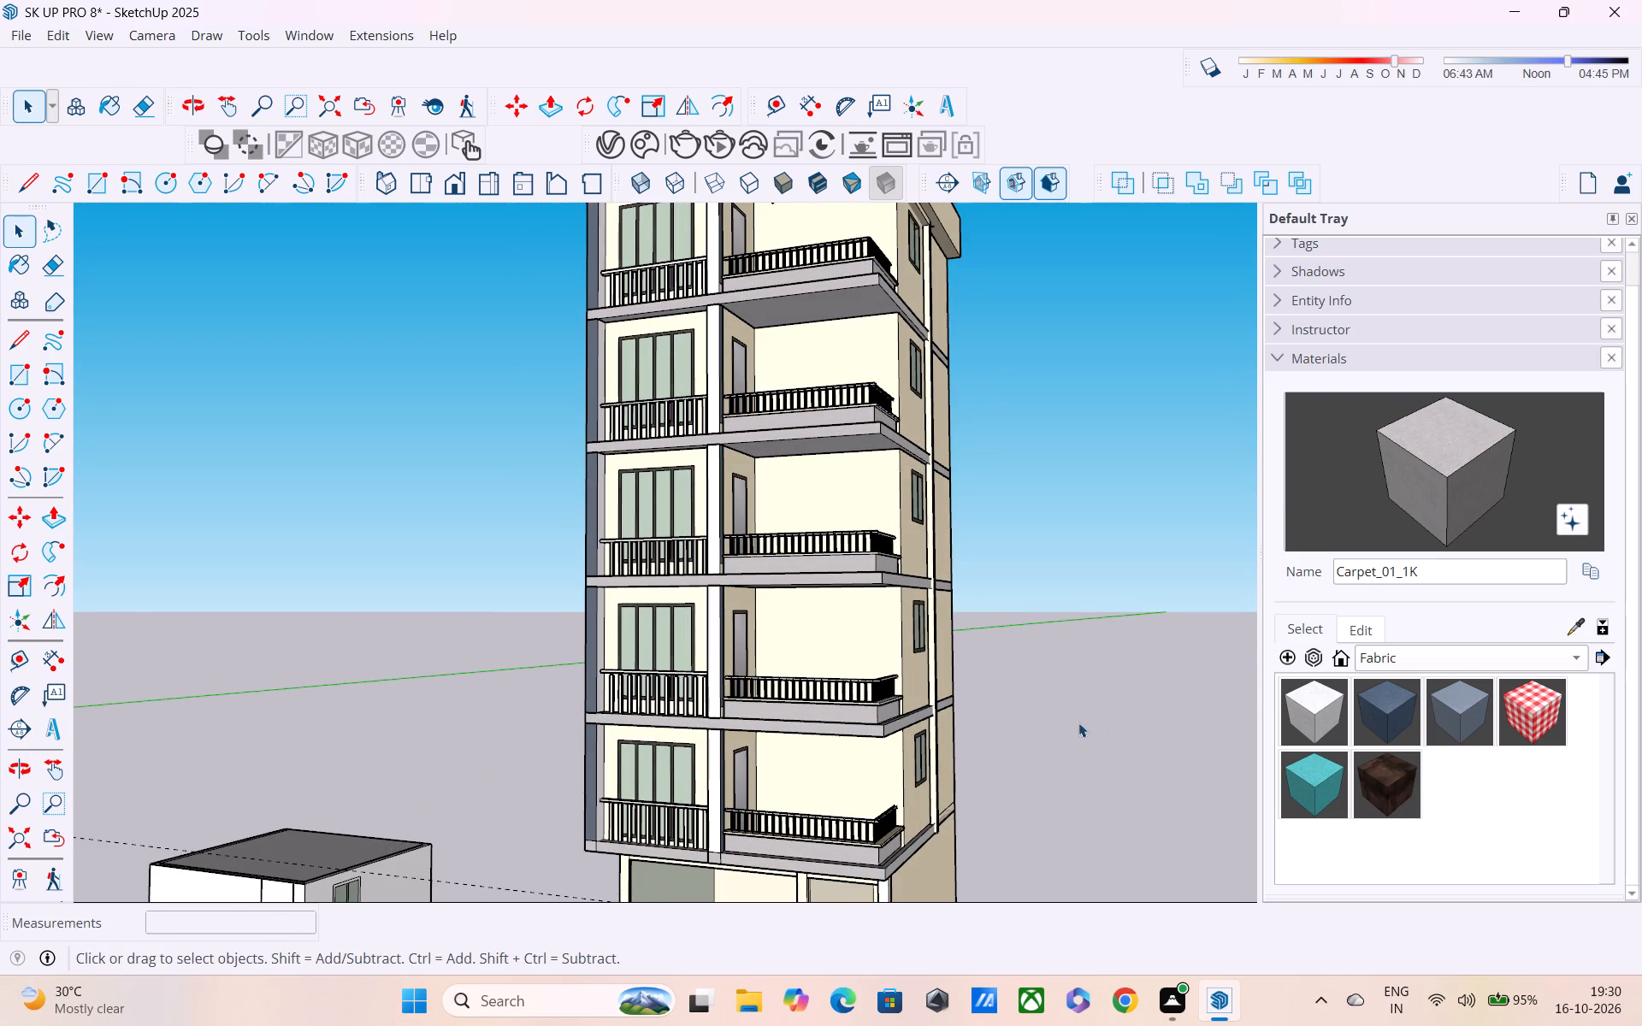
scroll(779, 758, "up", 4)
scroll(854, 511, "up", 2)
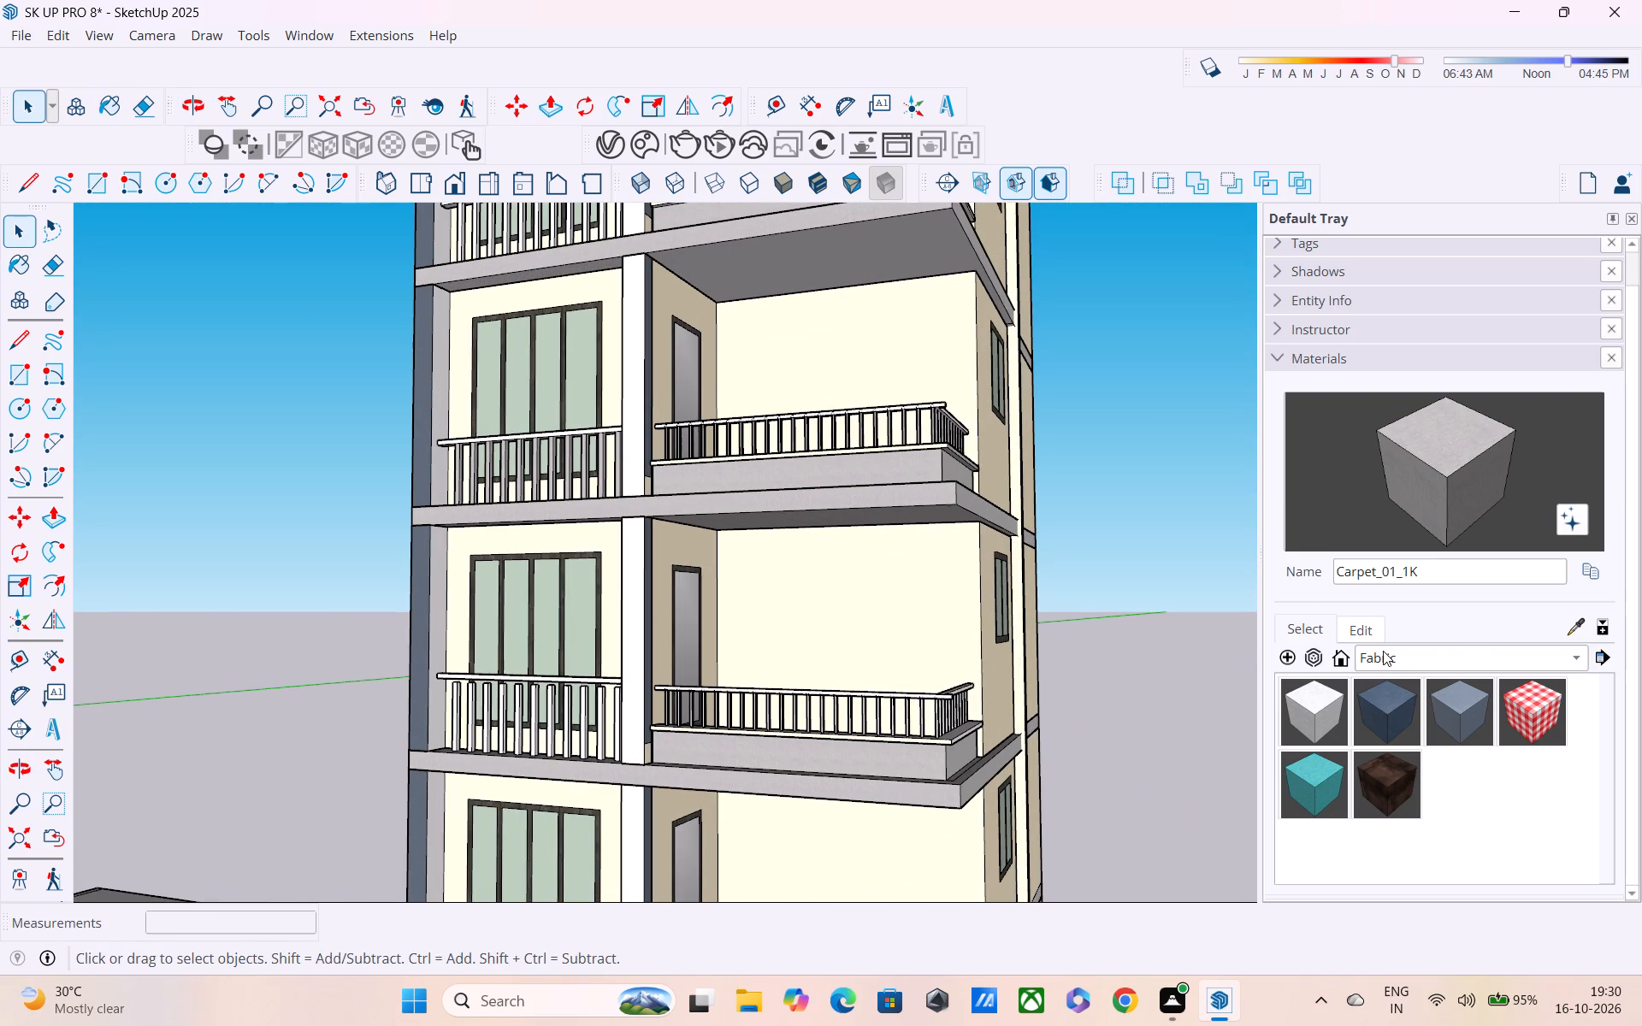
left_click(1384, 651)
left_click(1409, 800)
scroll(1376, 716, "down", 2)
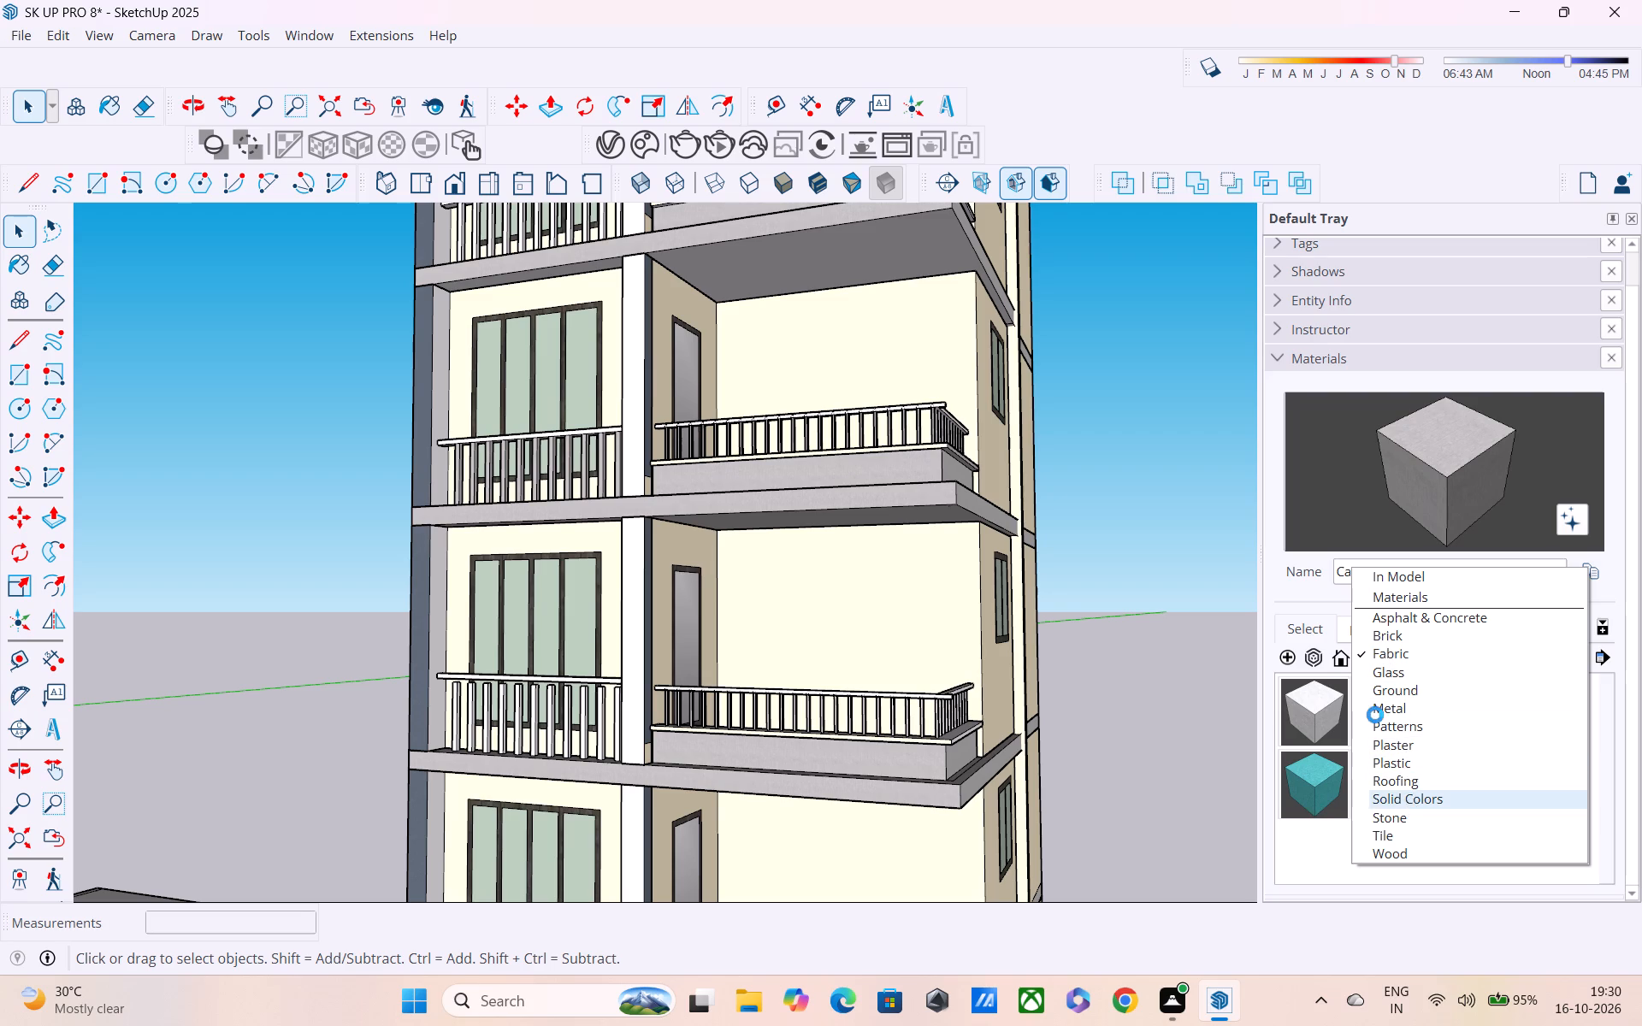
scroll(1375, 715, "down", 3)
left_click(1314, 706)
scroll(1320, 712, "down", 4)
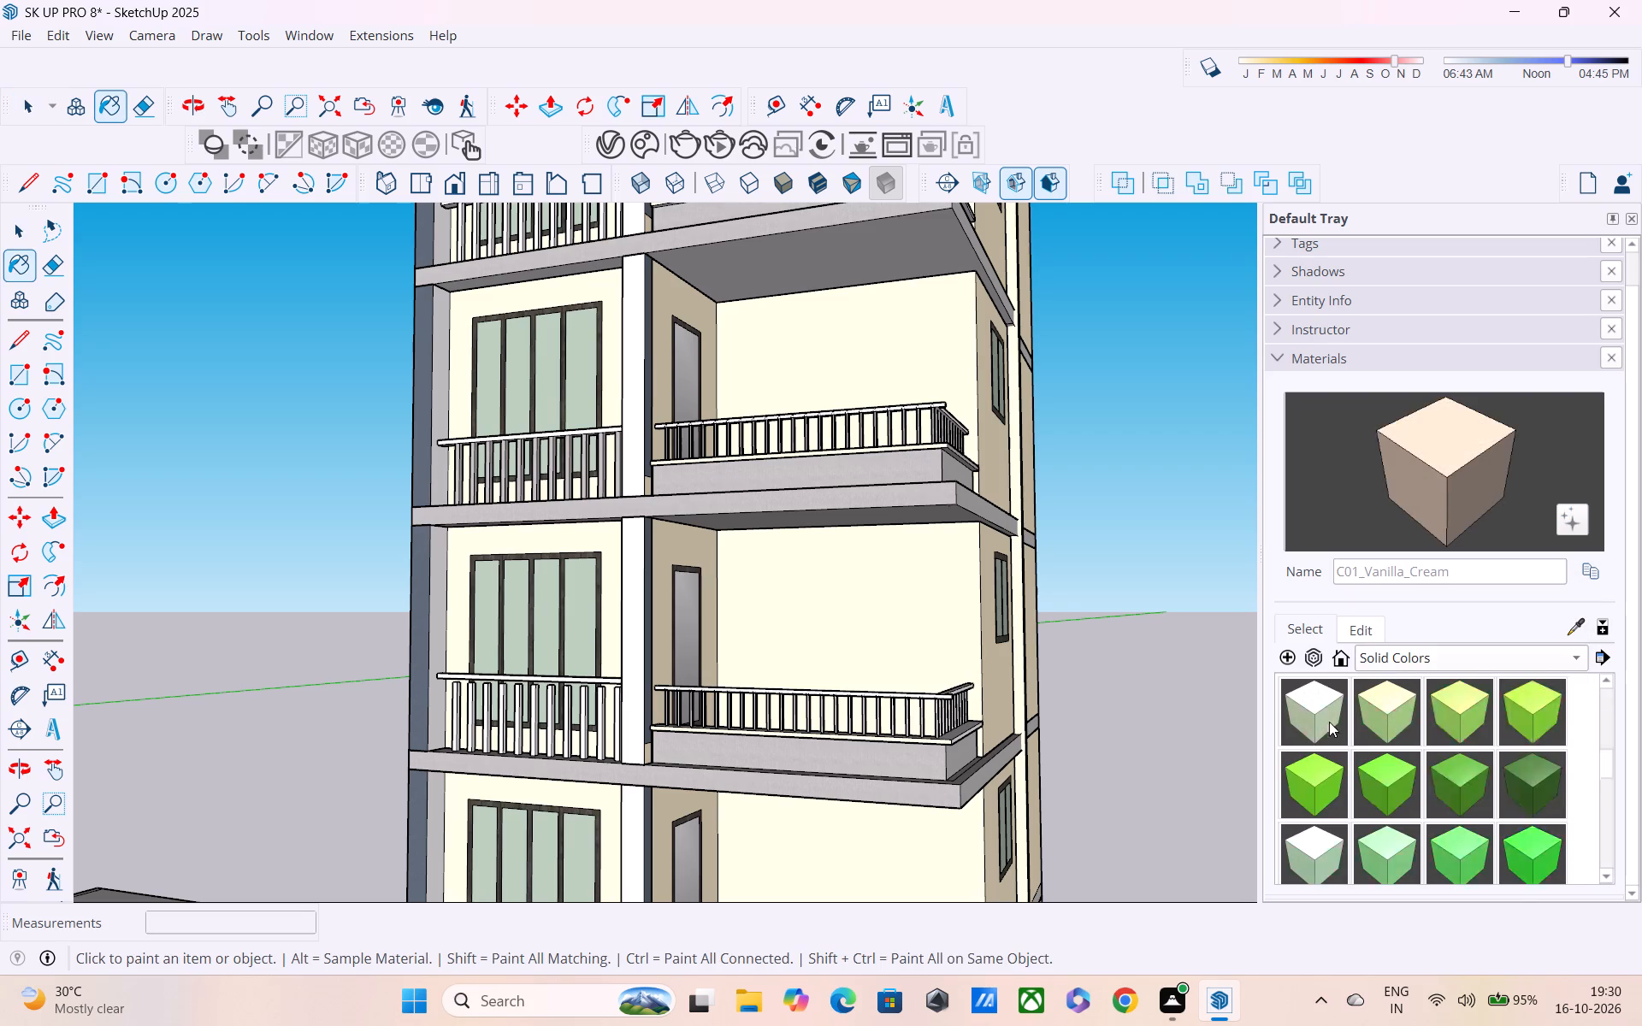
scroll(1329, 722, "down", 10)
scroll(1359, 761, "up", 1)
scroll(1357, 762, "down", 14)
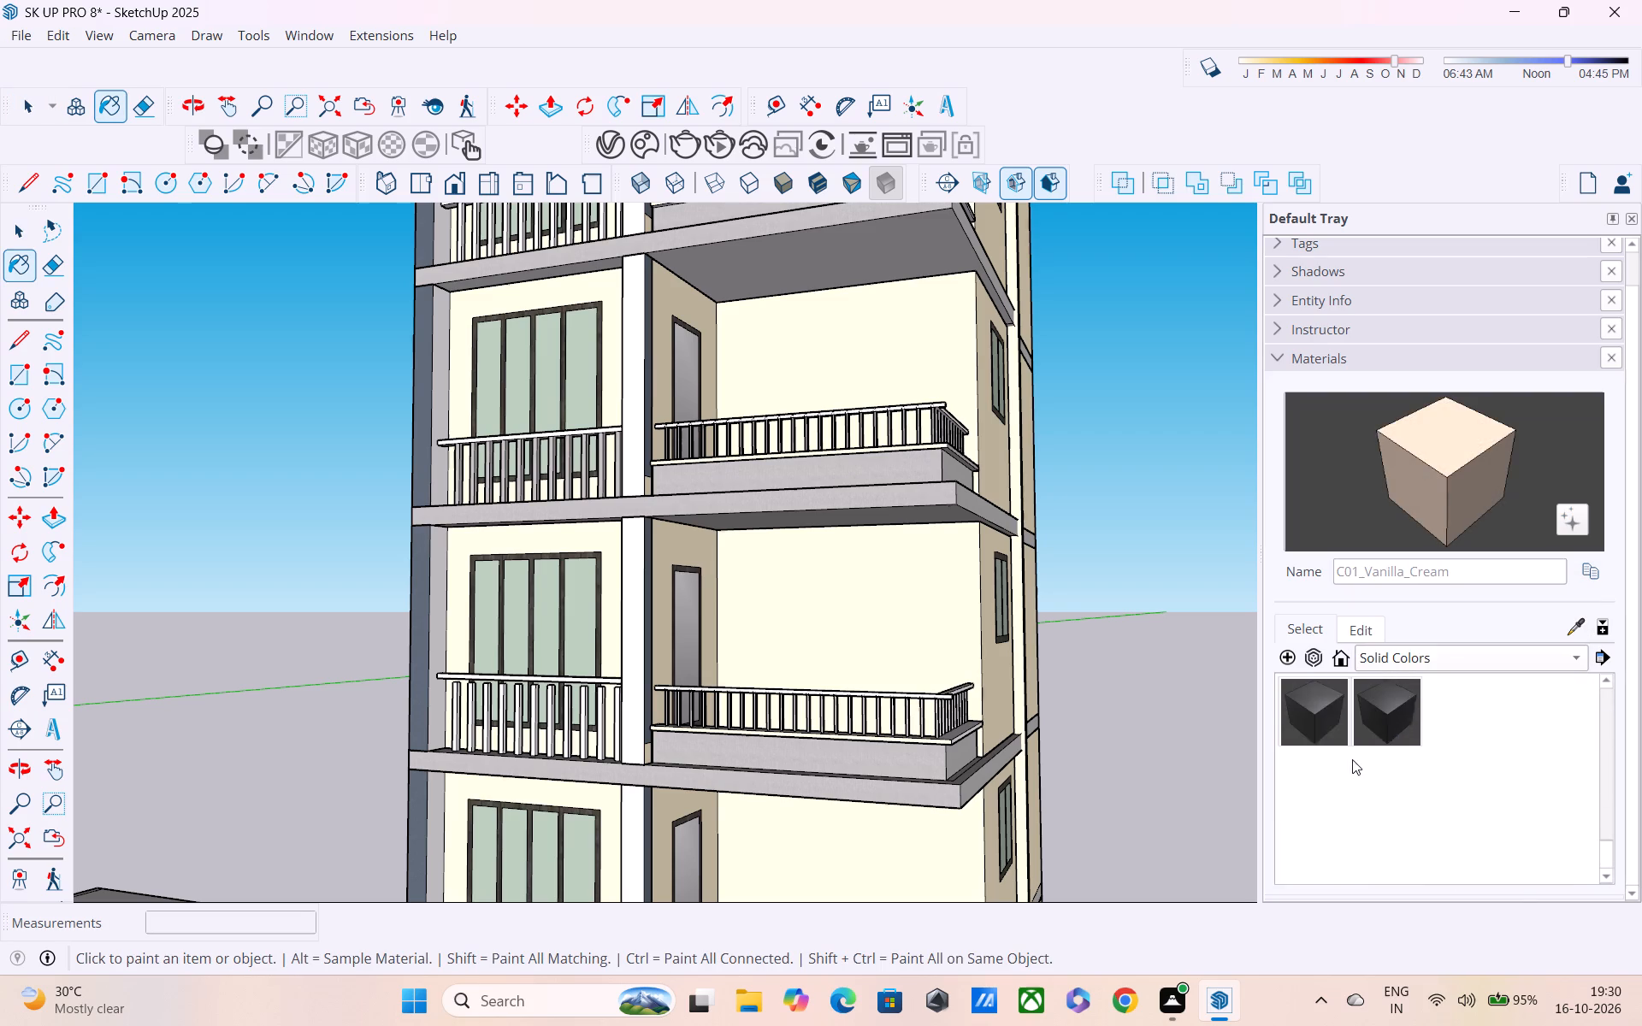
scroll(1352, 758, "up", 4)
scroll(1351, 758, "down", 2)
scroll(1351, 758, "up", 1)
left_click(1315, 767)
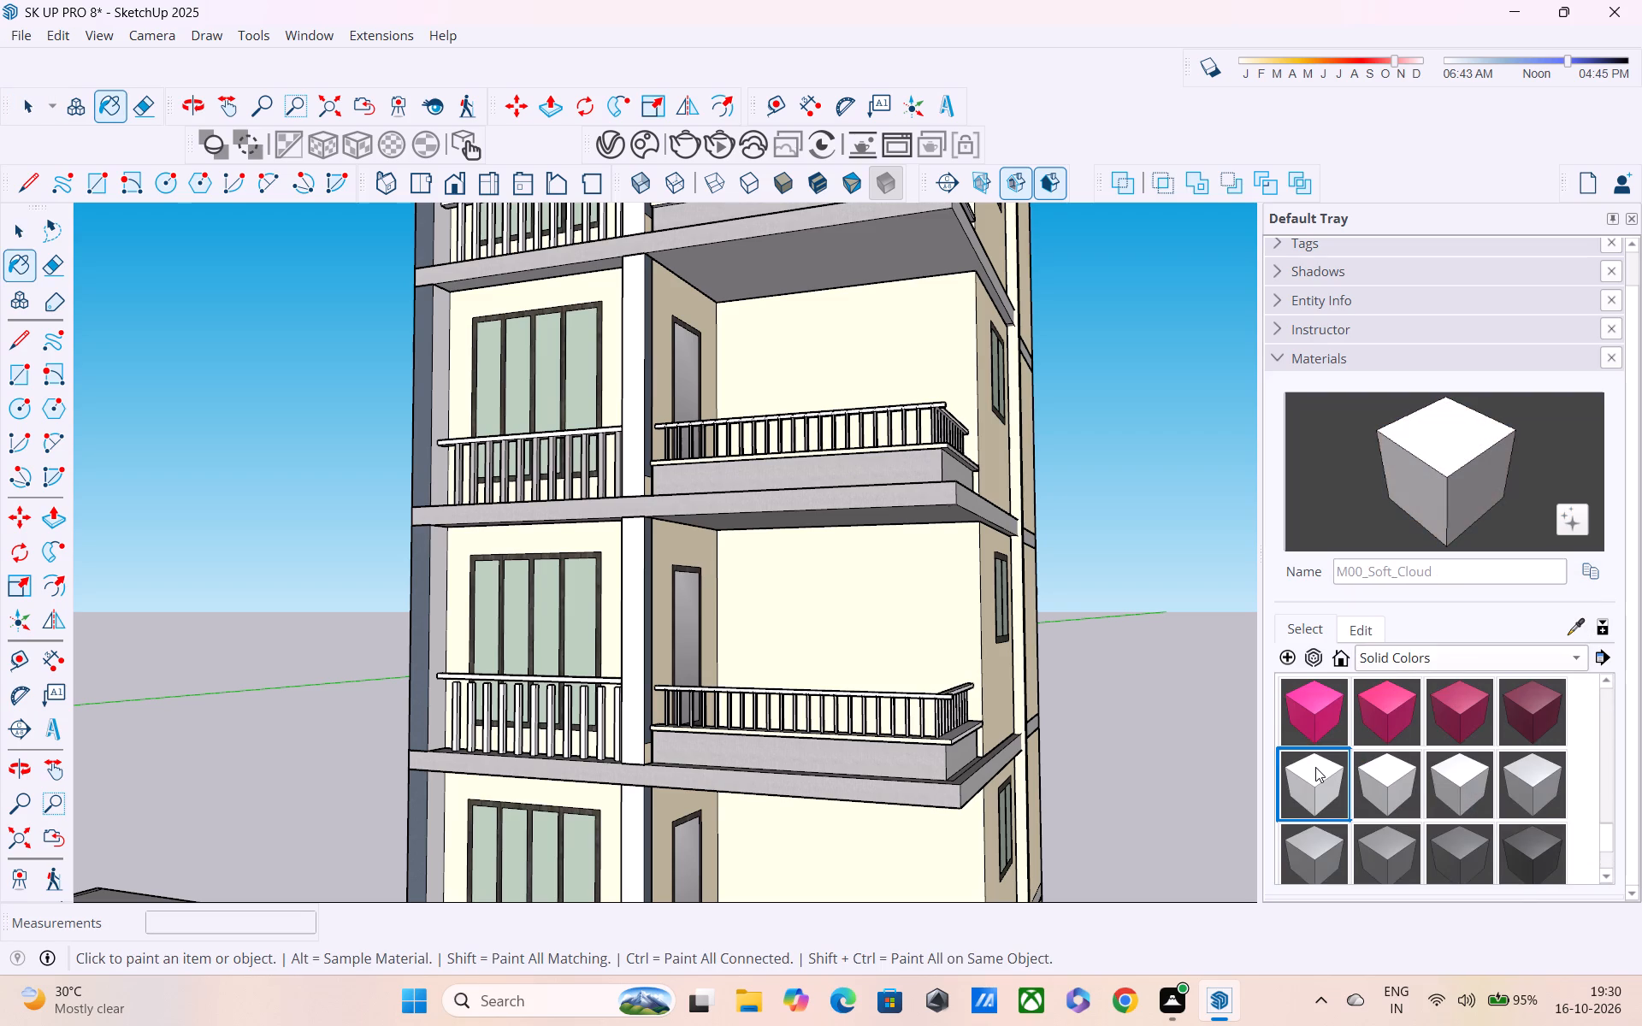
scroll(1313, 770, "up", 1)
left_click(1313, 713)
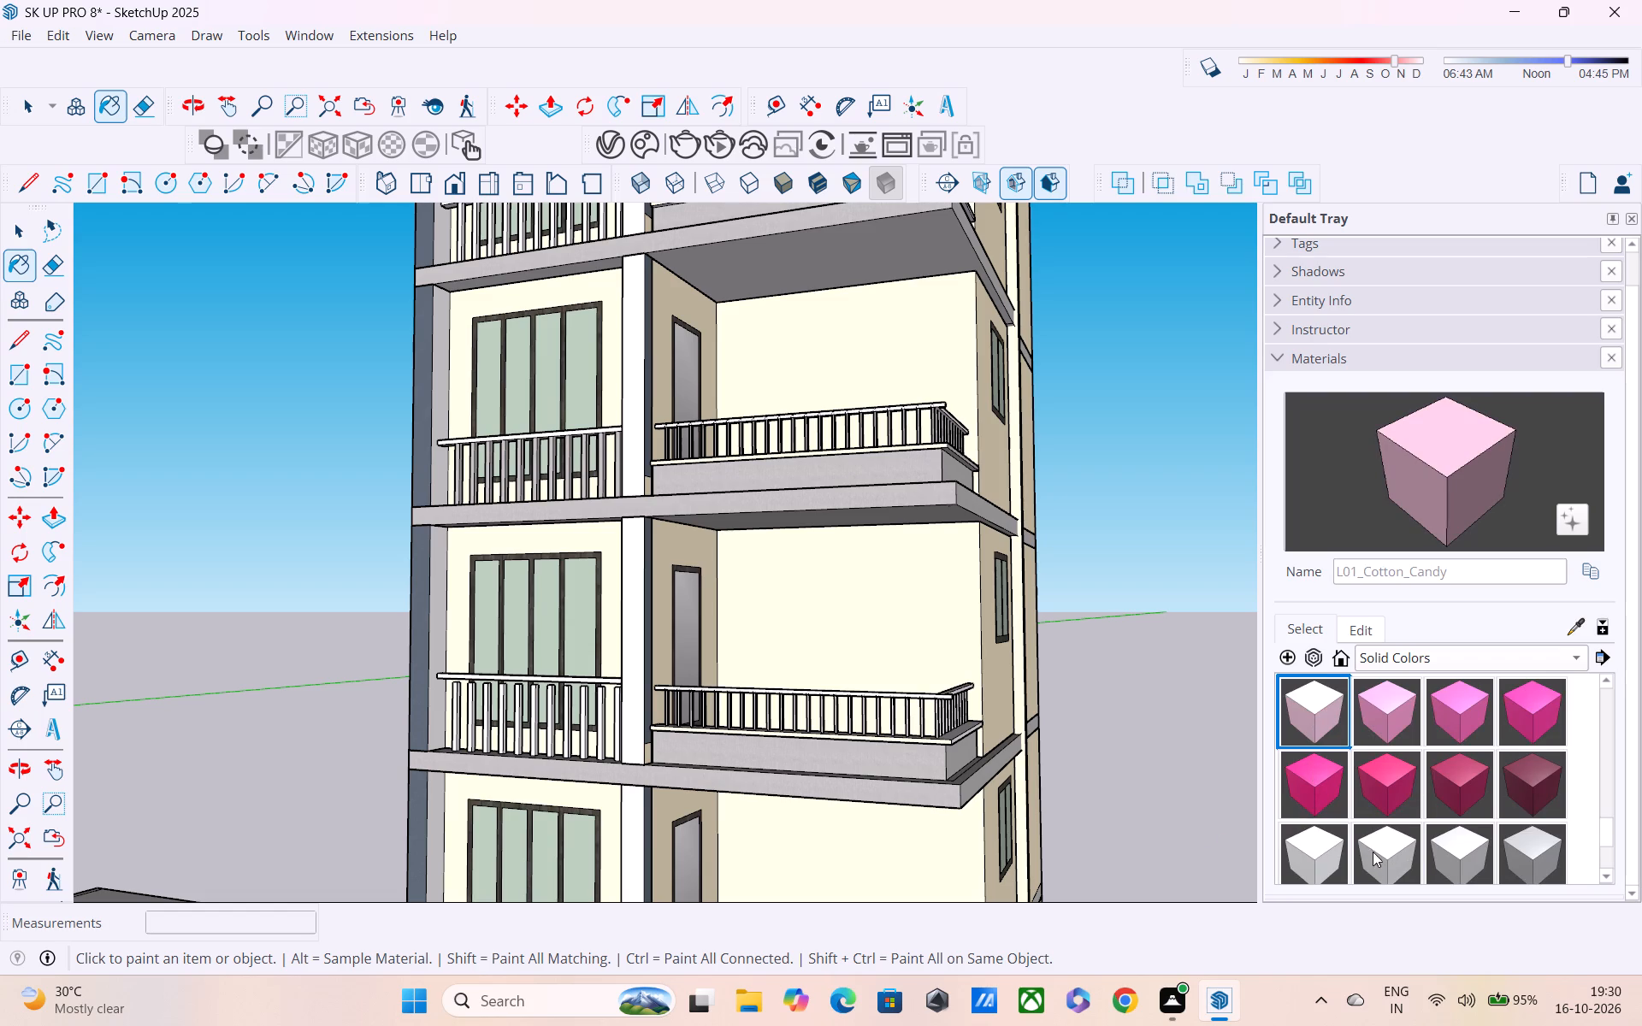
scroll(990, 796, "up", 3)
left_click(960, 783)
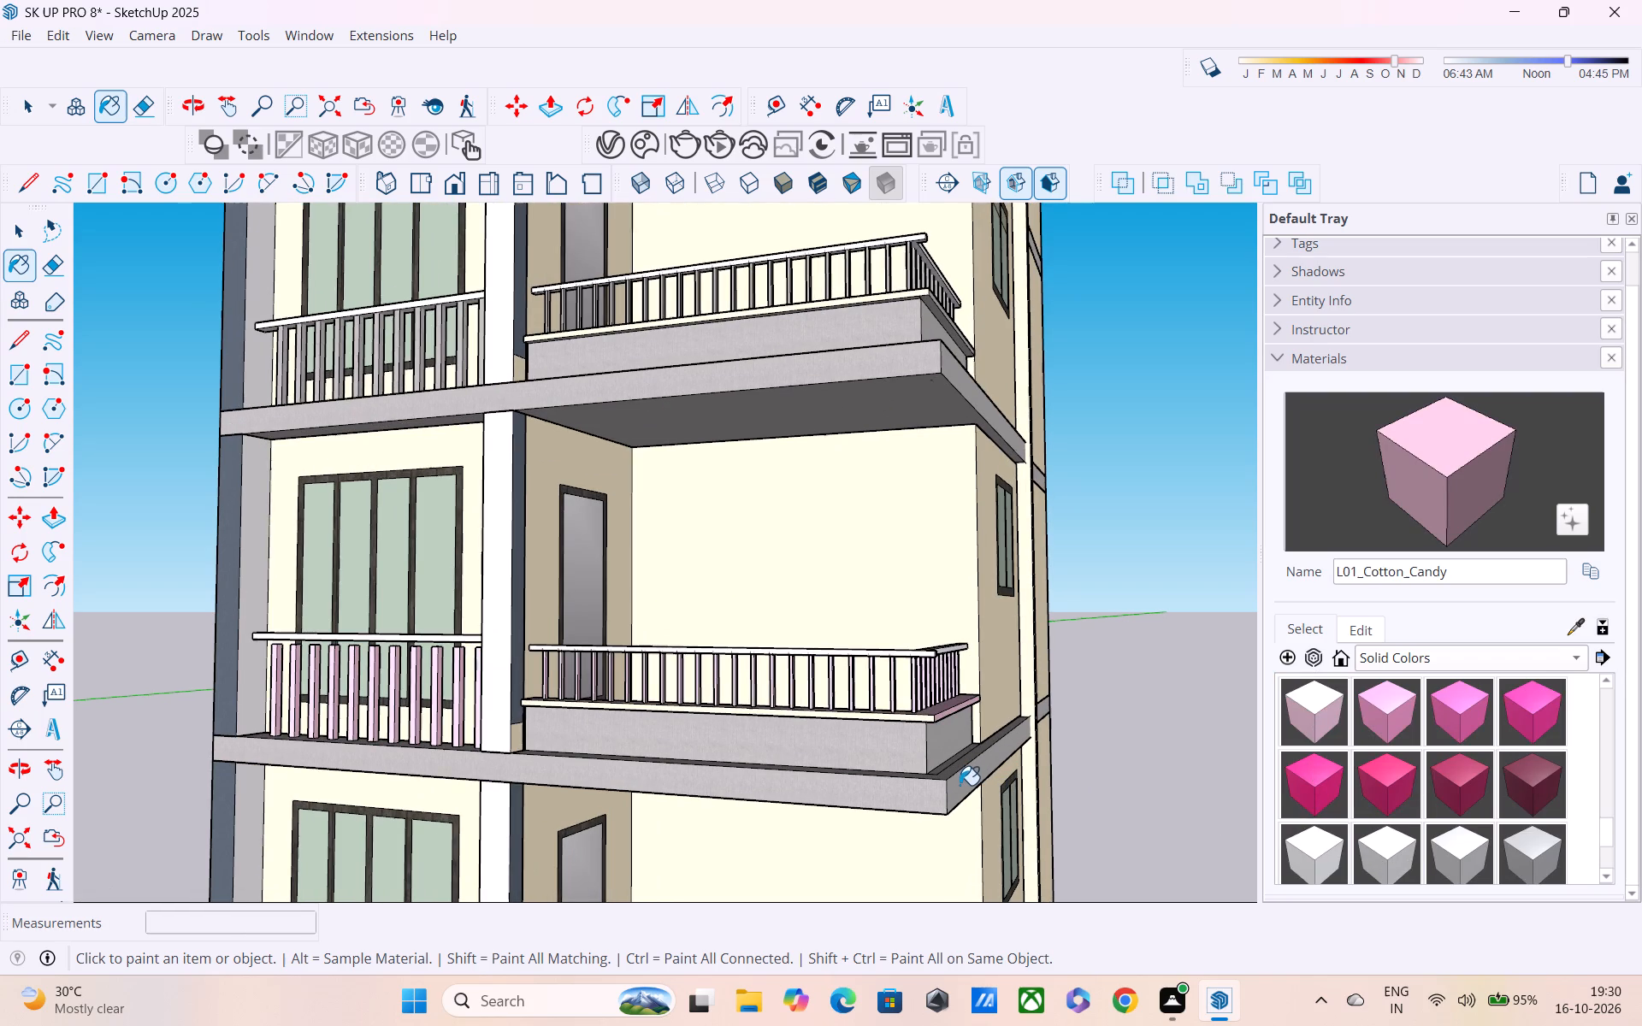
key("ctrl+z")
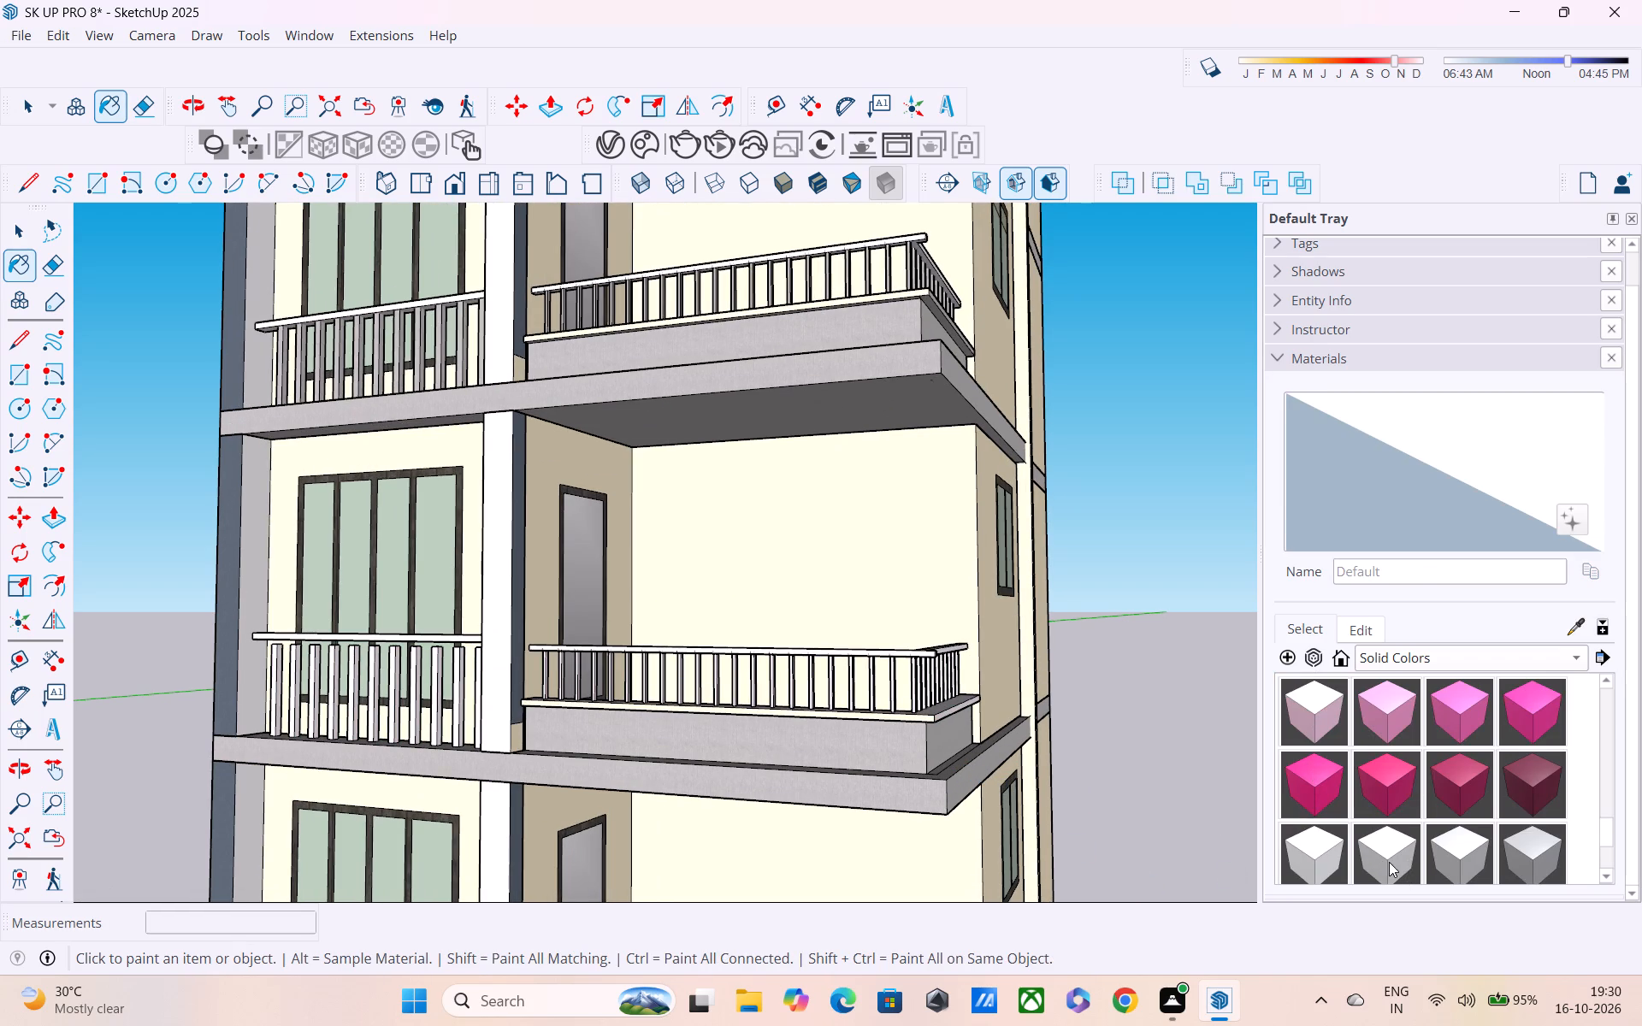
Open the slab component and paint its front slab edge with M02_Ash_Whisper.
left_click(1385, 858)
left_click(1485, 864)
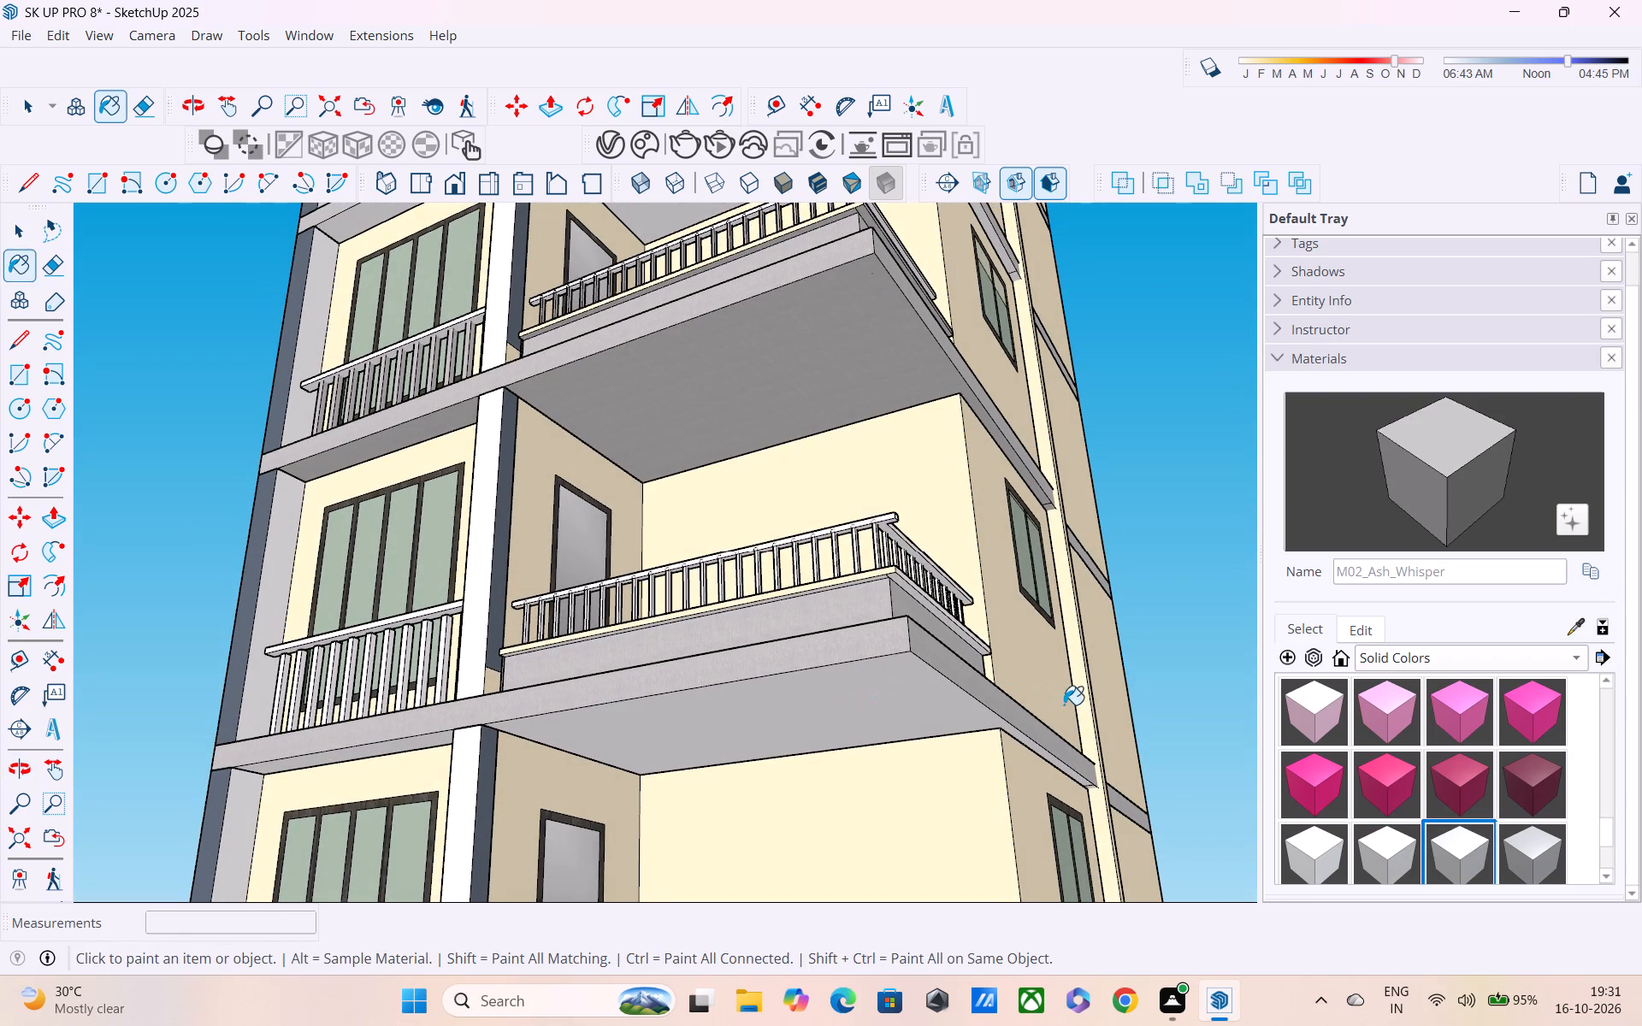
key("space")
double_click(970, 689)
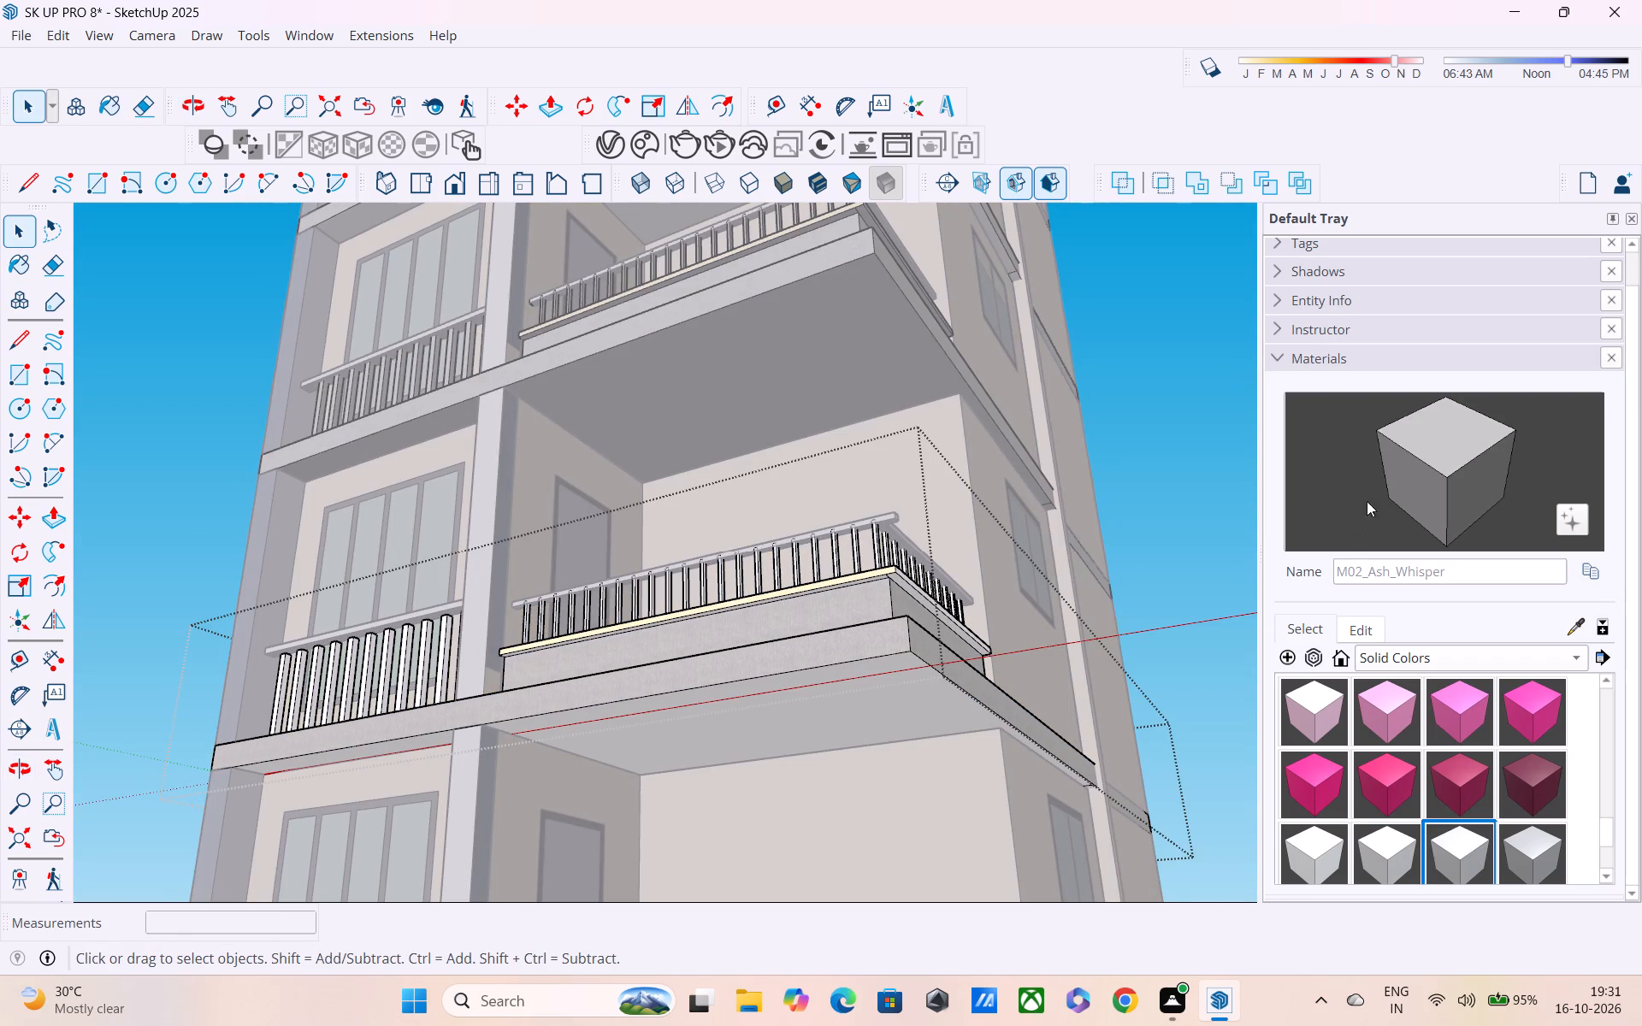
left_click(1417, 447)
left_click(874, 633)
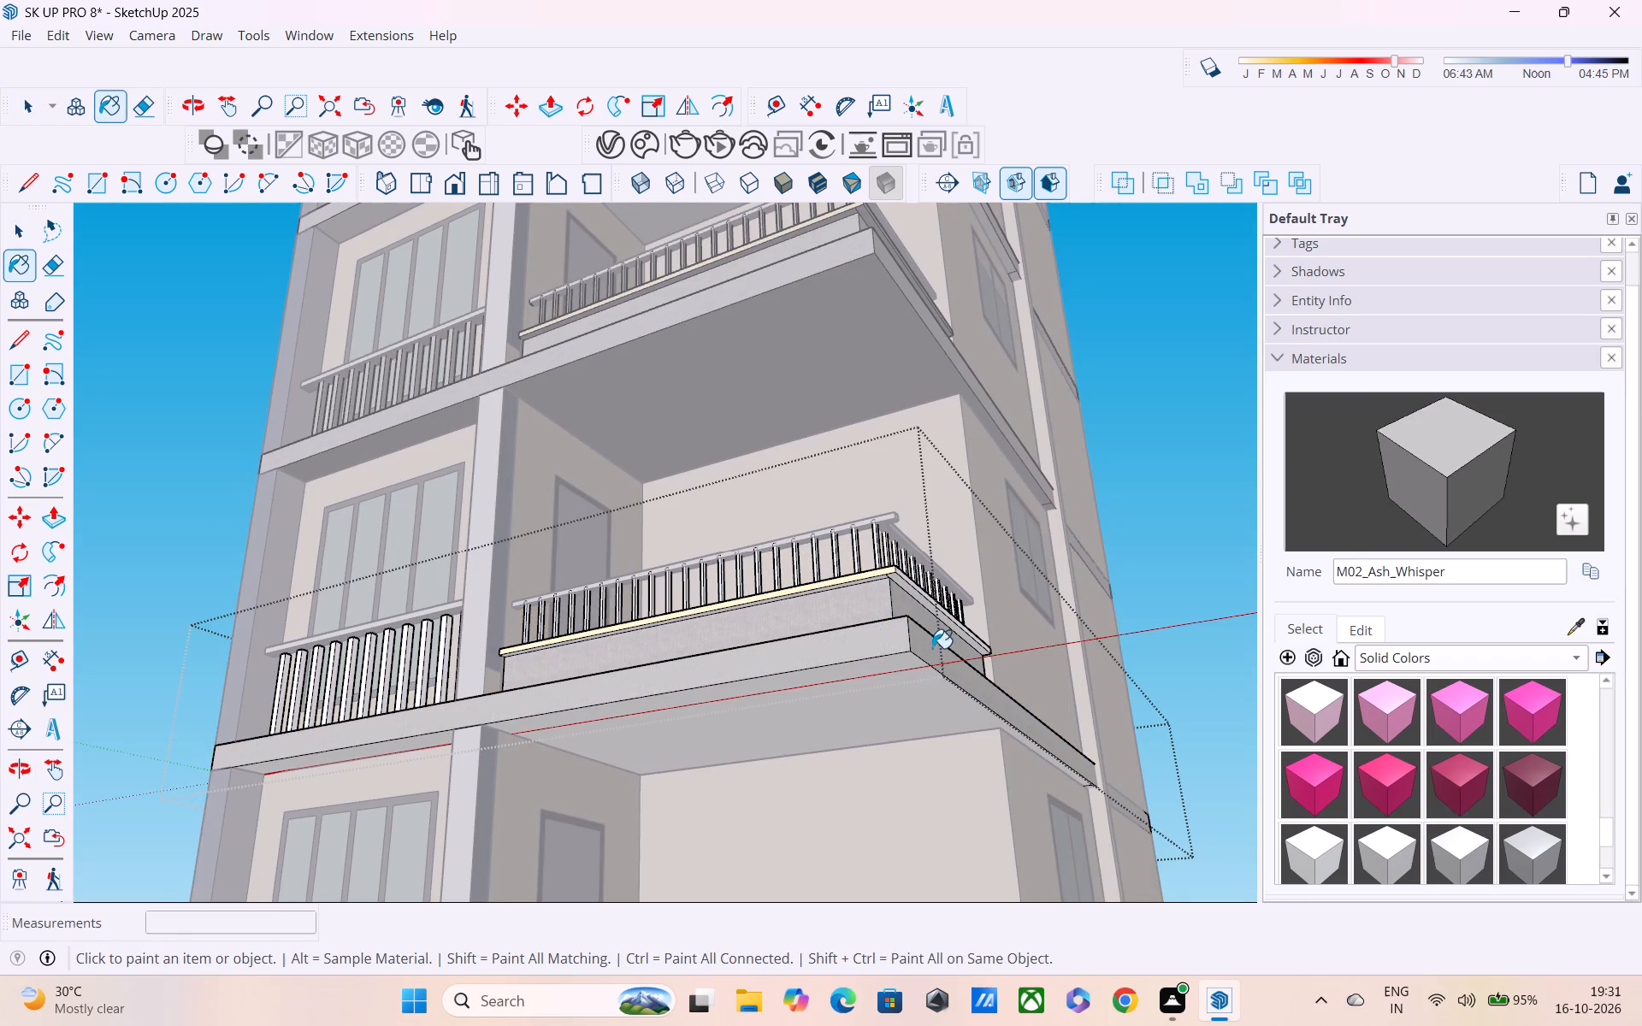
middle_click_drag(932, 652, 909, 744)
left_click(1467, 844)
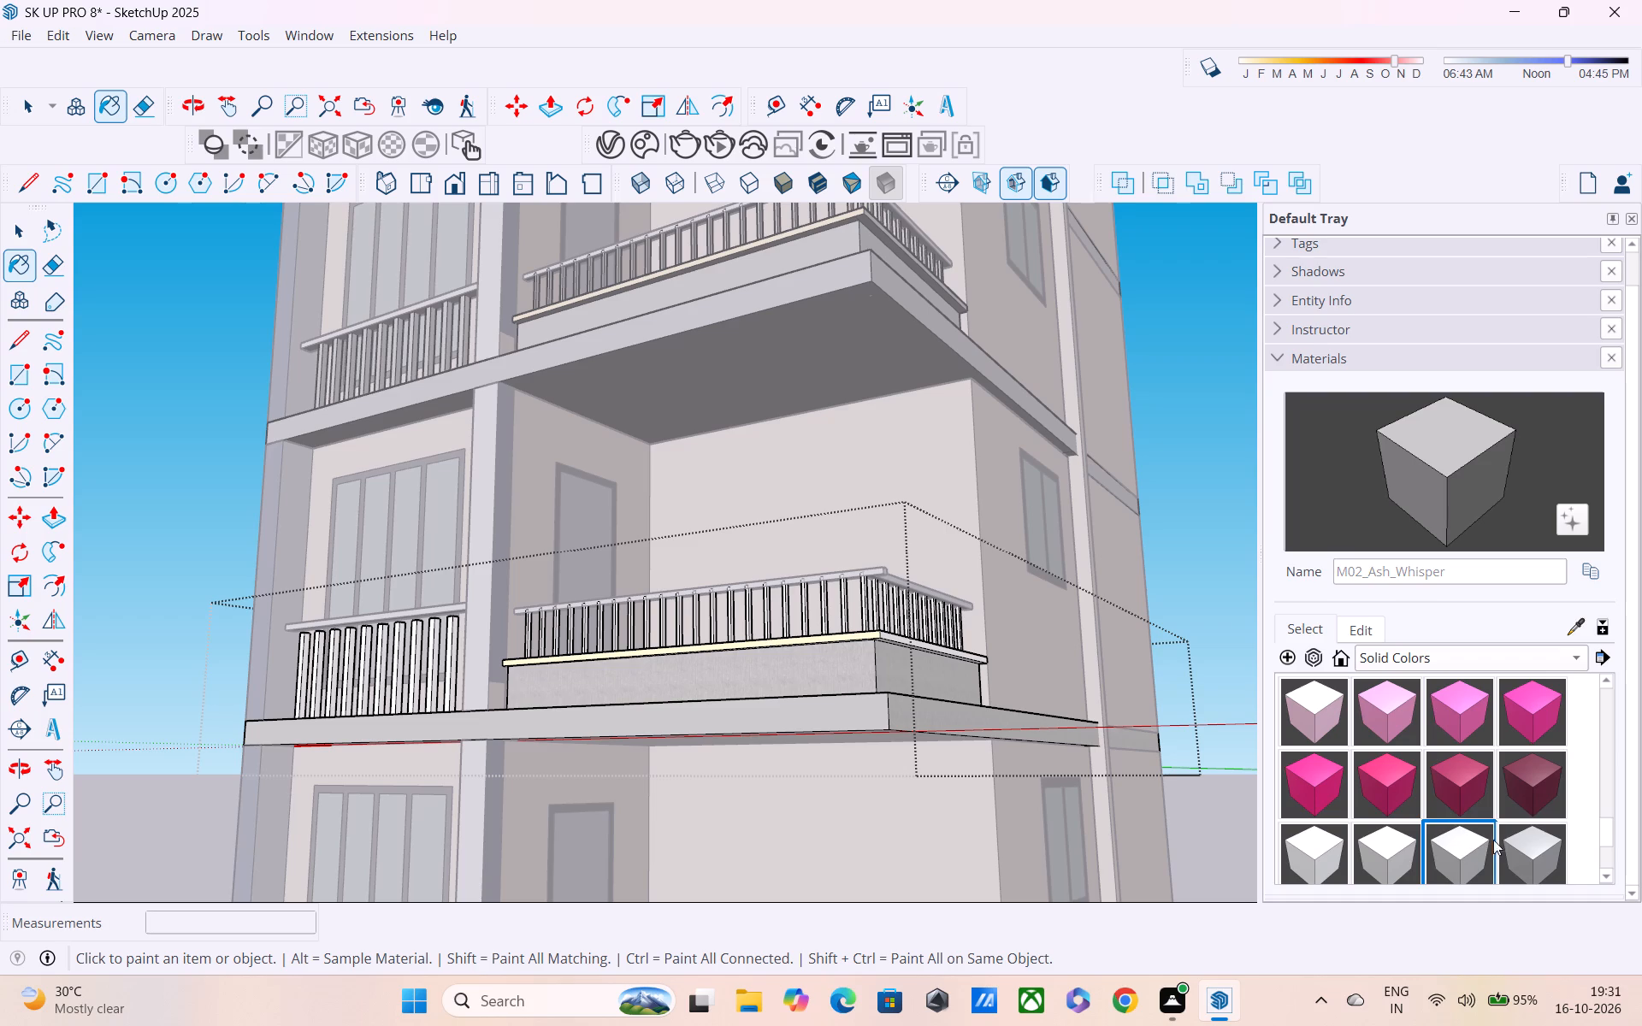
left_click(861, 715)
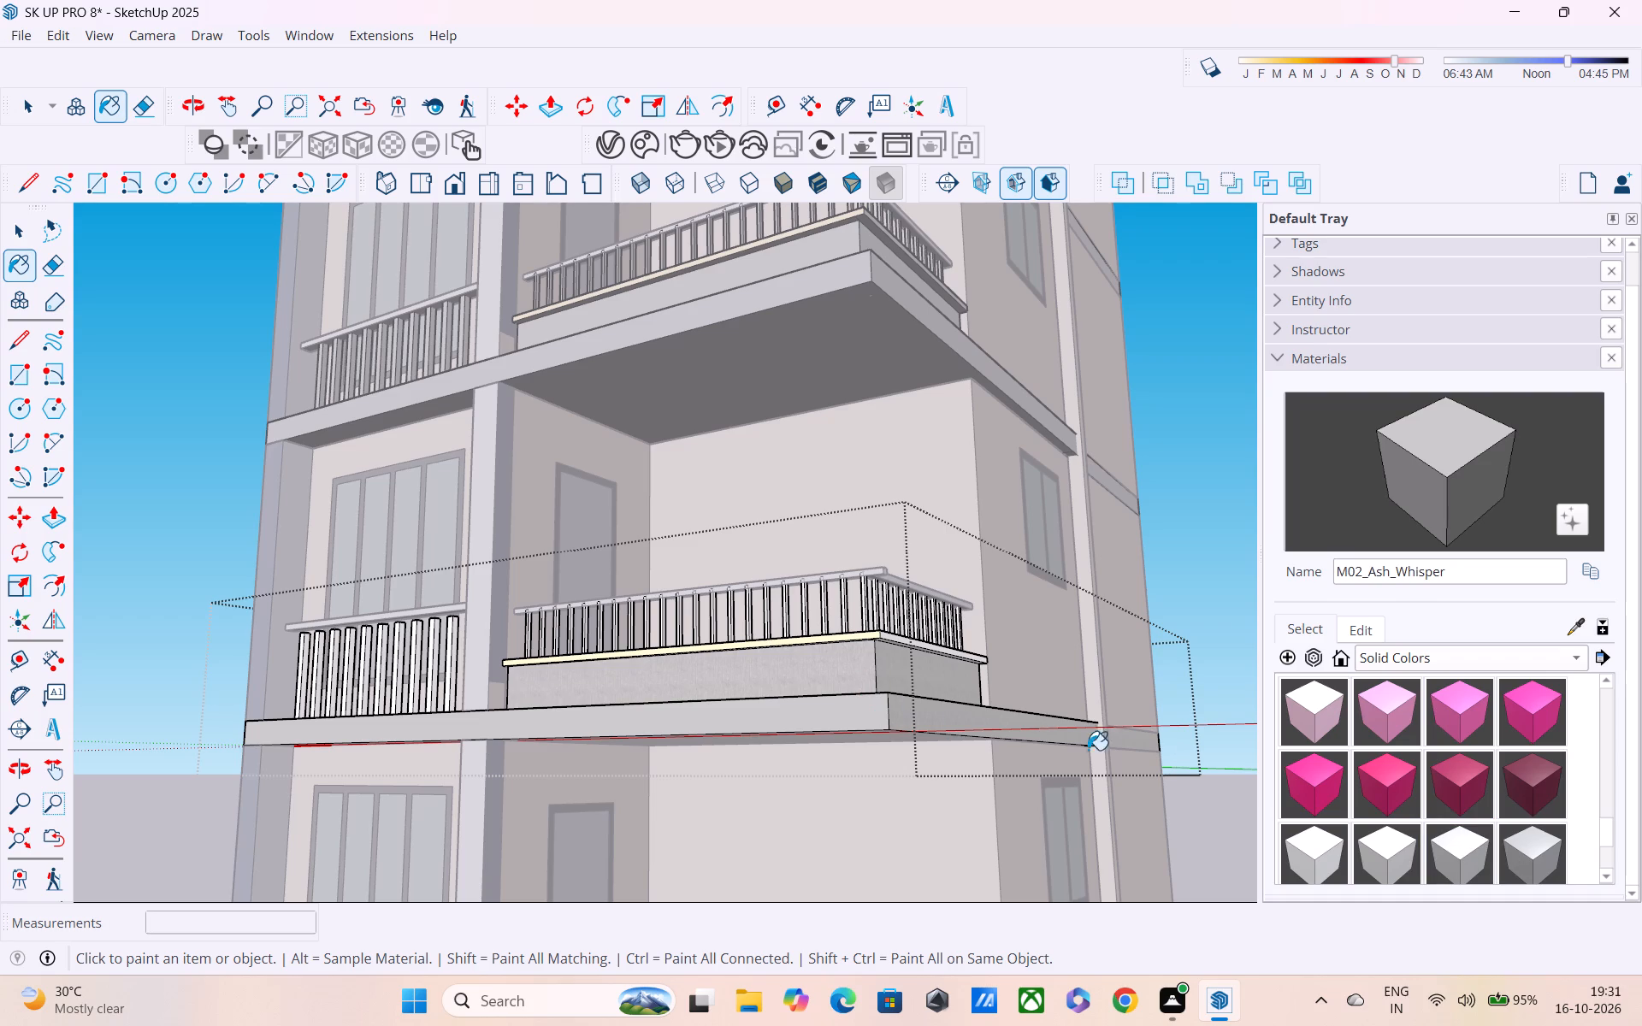
Paint the front and side slab edges inside the open slab component with M00_Soft_Cloud.
left_click(1557, 852)
left_click(1301, 846)
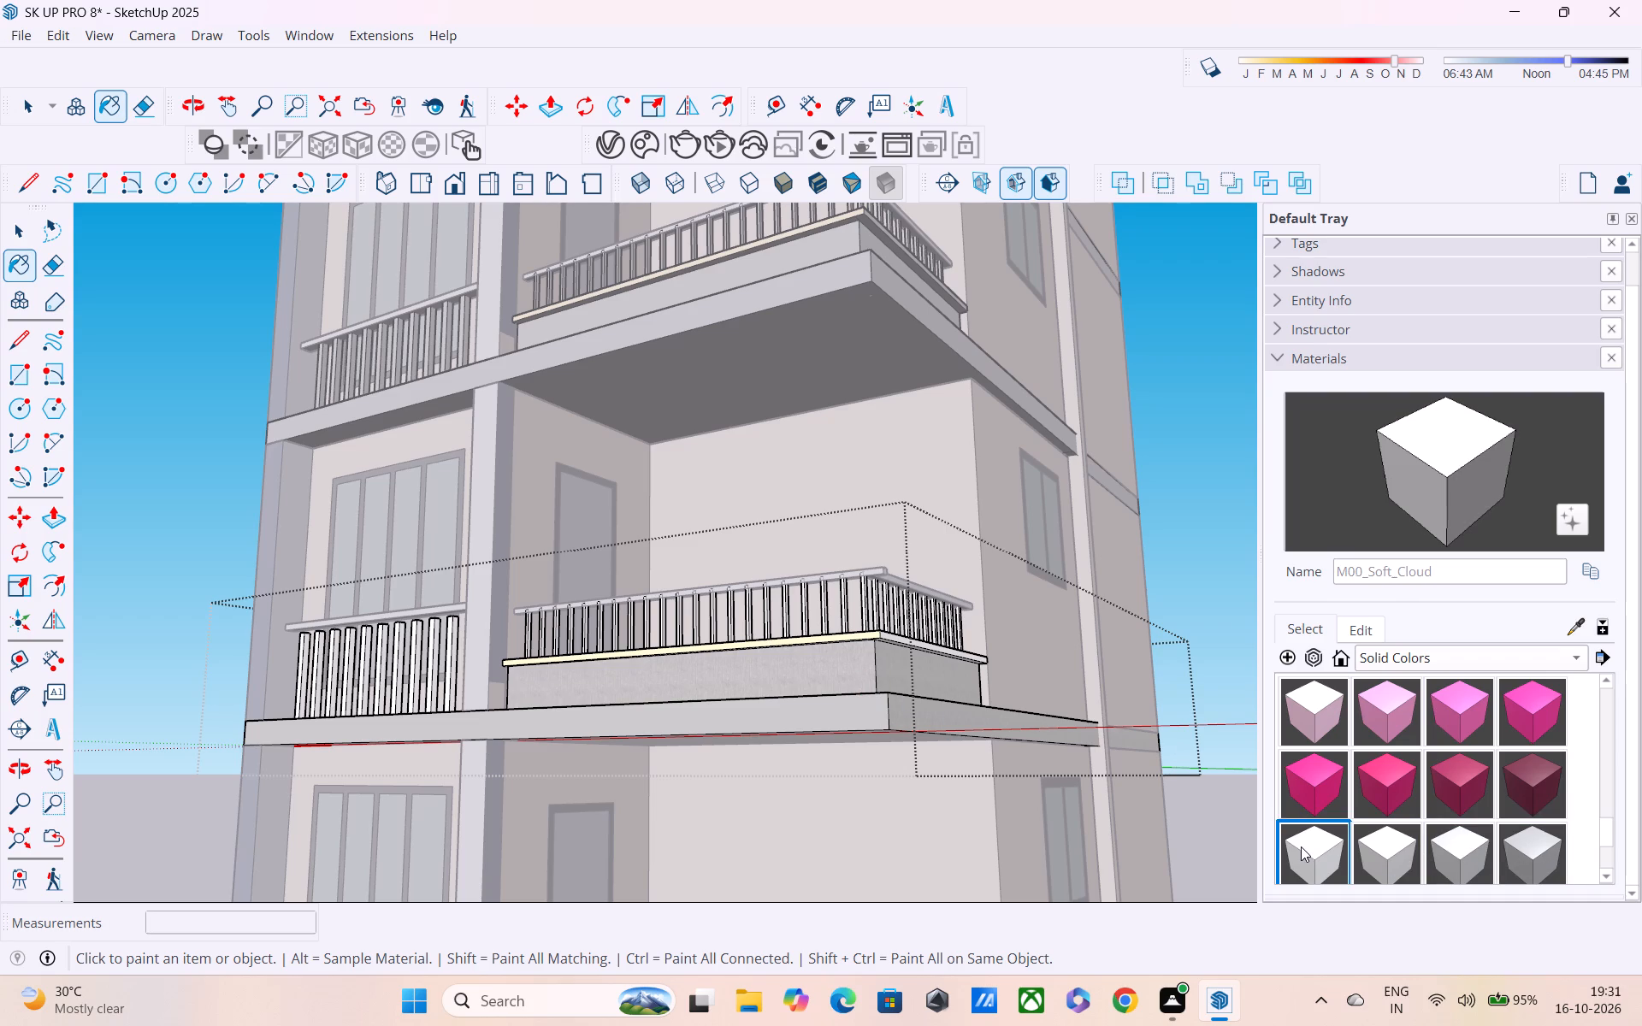
left_click(857, 716)
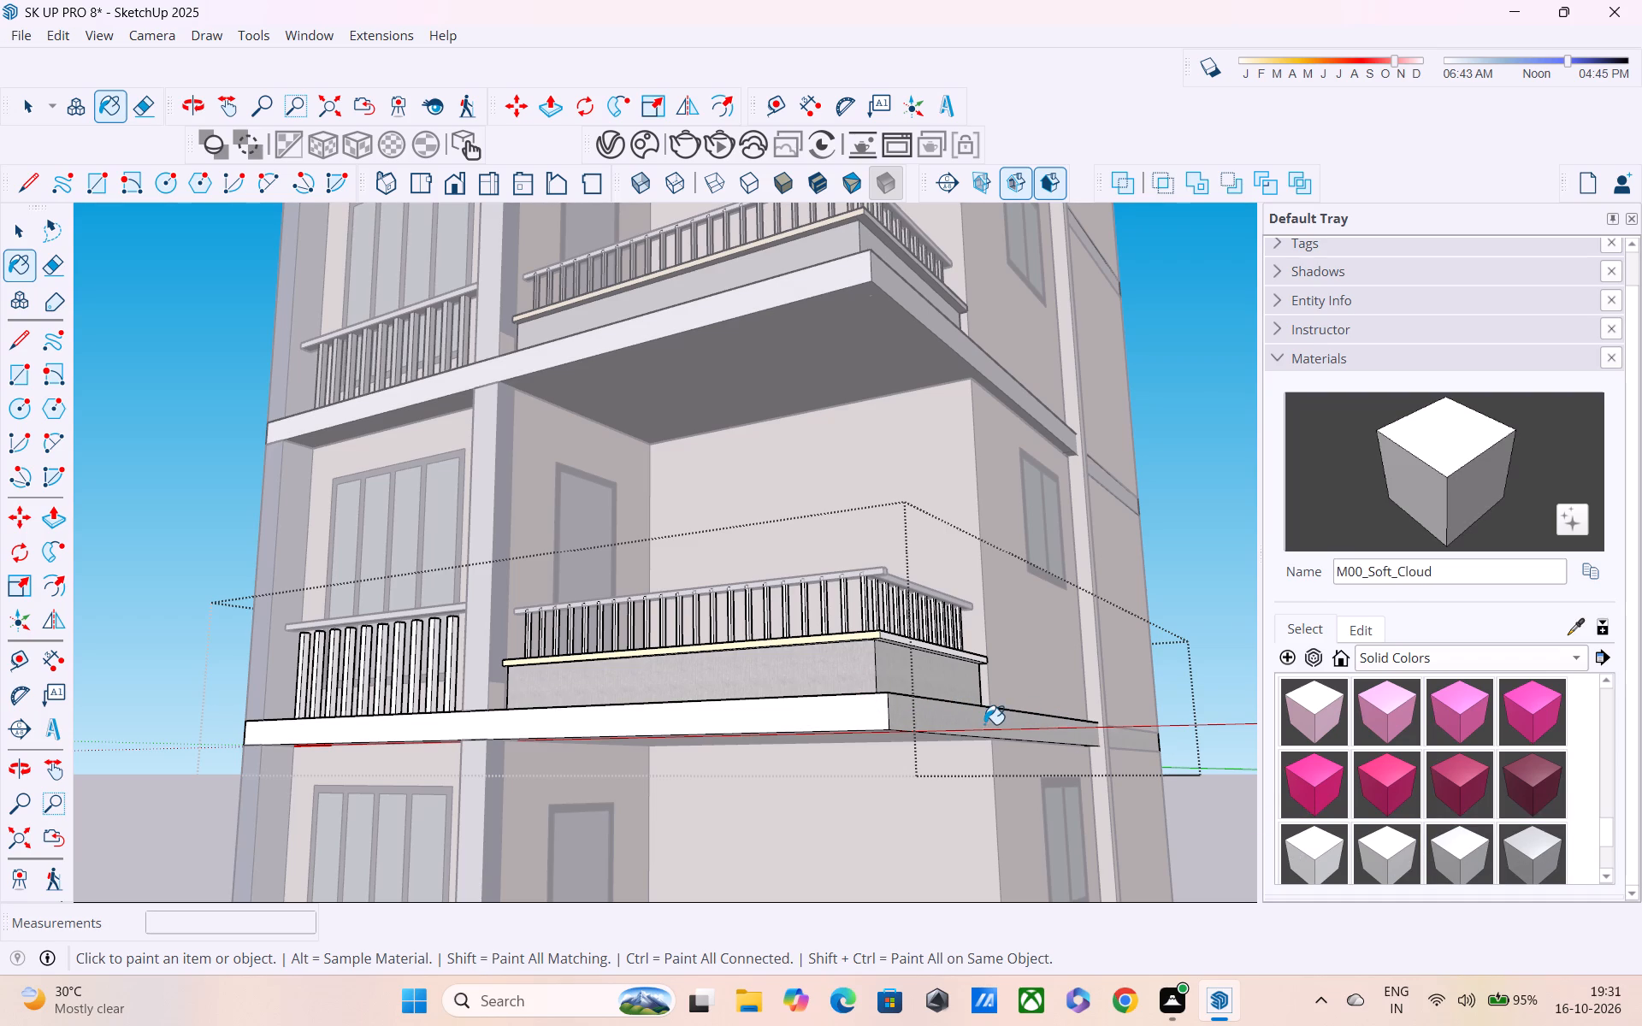
left_click(964, 720)
Paint the thin coping below the front balcony railing with M00_Soft_Cloud and close the slab component.
middle_click_drag(963, 741, 817, 879)
scroll(808, 863, "down", 4)
middle_click_drag(807, 799, 767, 749)
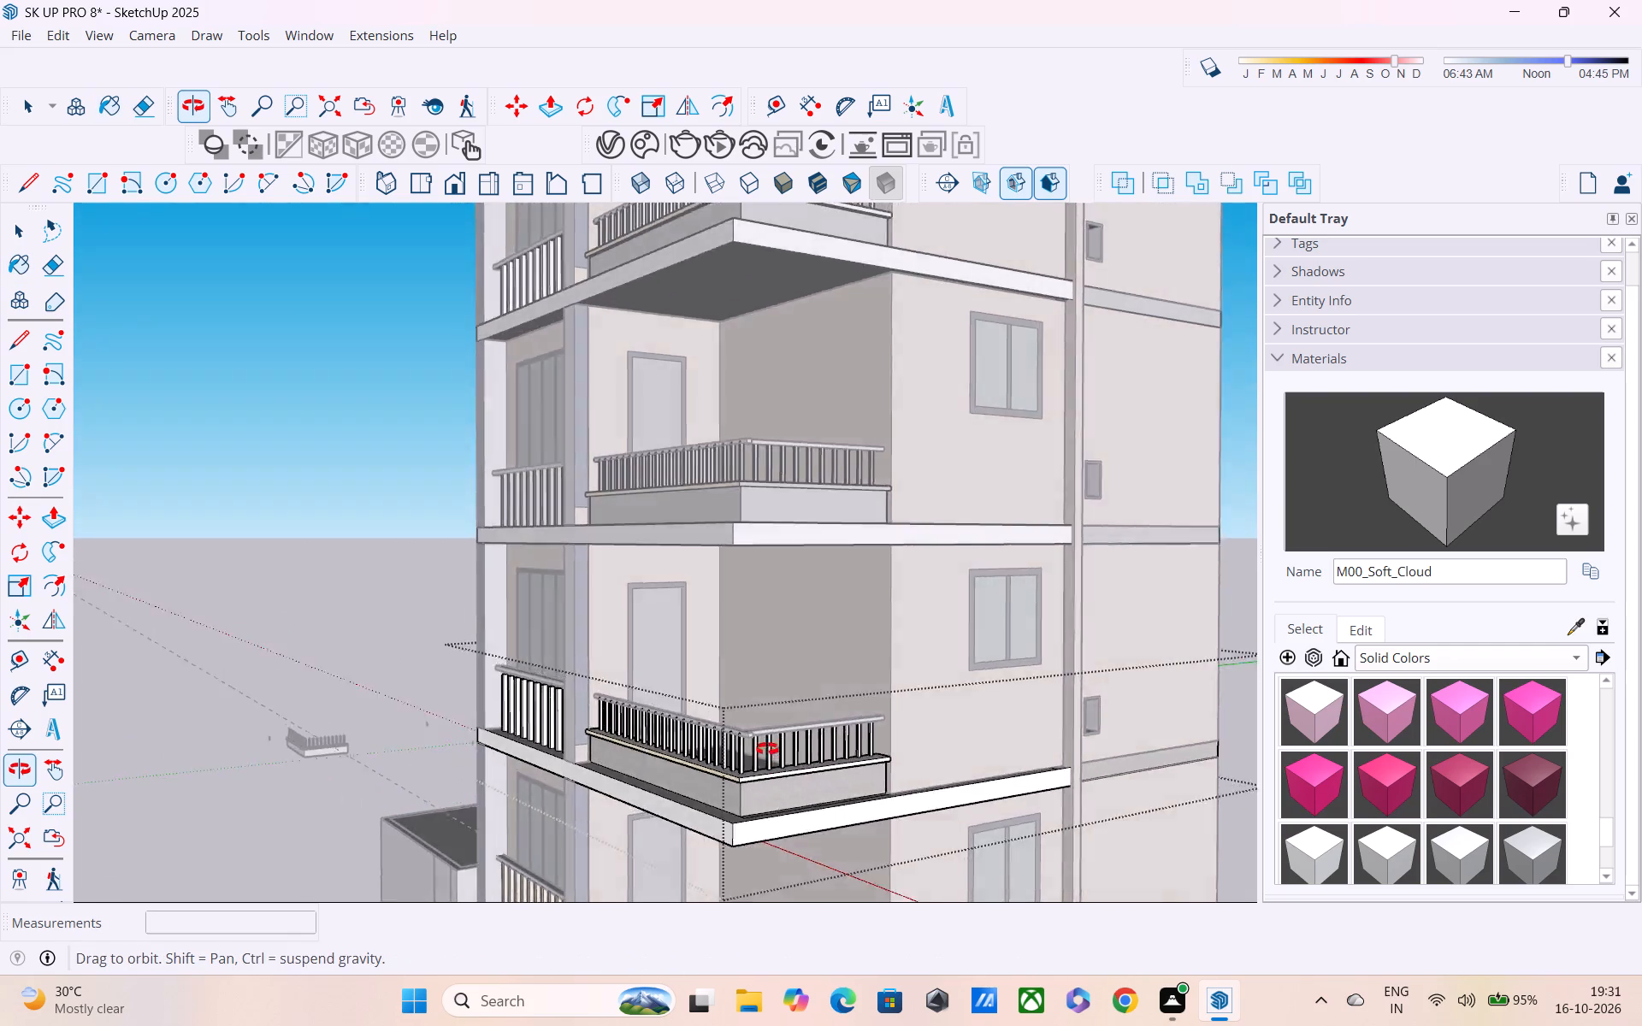
middle_click_drag(767, 749, 725, 693)
middle_click_drag(758, 770, 1044, 803)
scroll(926, 771, "up", 4)
scroll(822, 745, "up", 4)
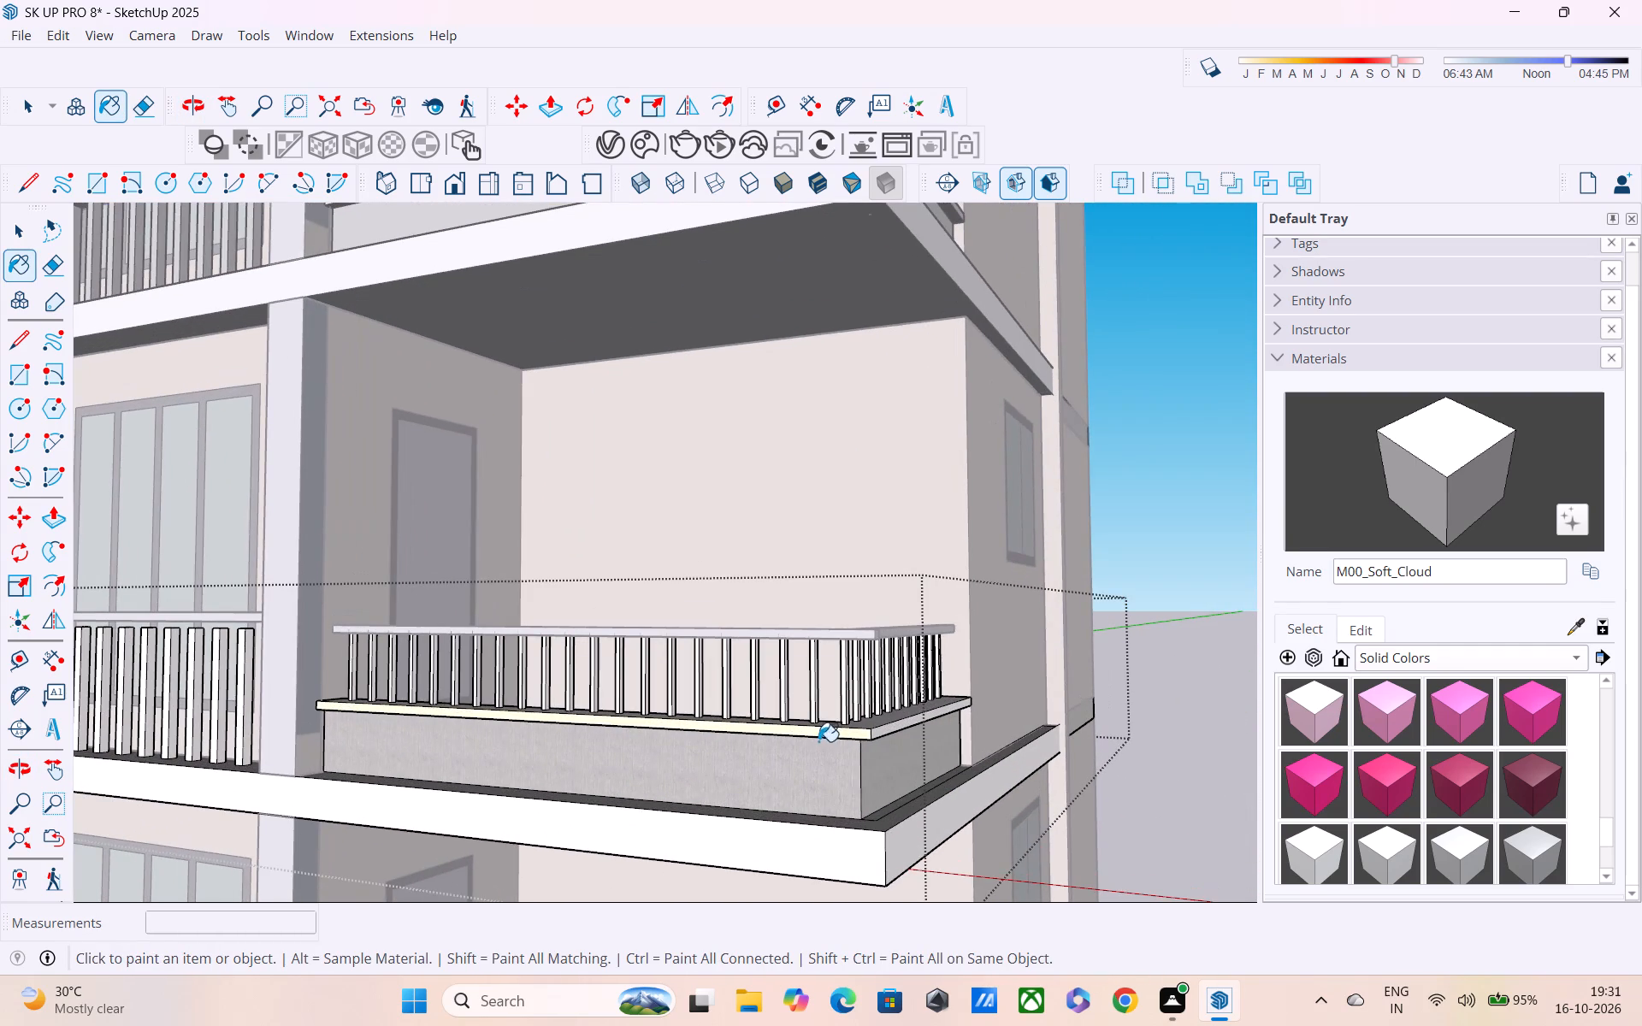
left_click(820, 735)
scroll(842, 740, "down", 12)
scroll(856, 773, "up", 1)
scroll(716, 753, "up", 3)
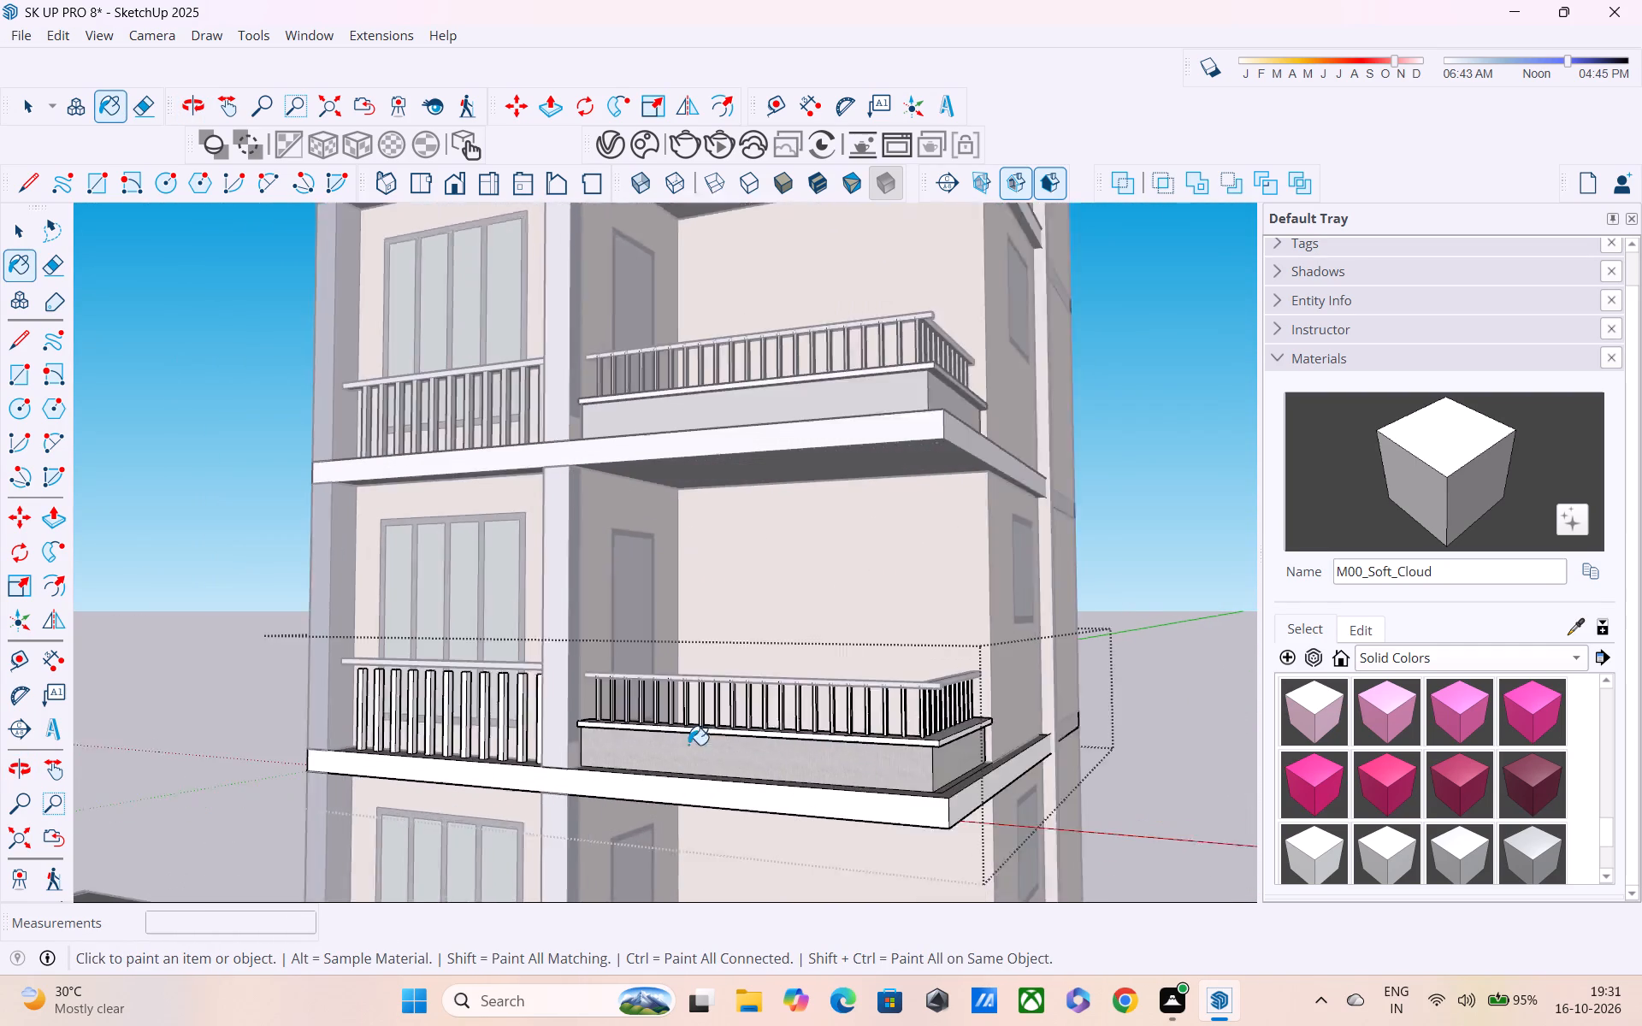
scroll(688, 745, "up", 6)
scroll(588, 726, "down", 1)
scroll(585, 727, "up", 5)
left_click(543, 729)
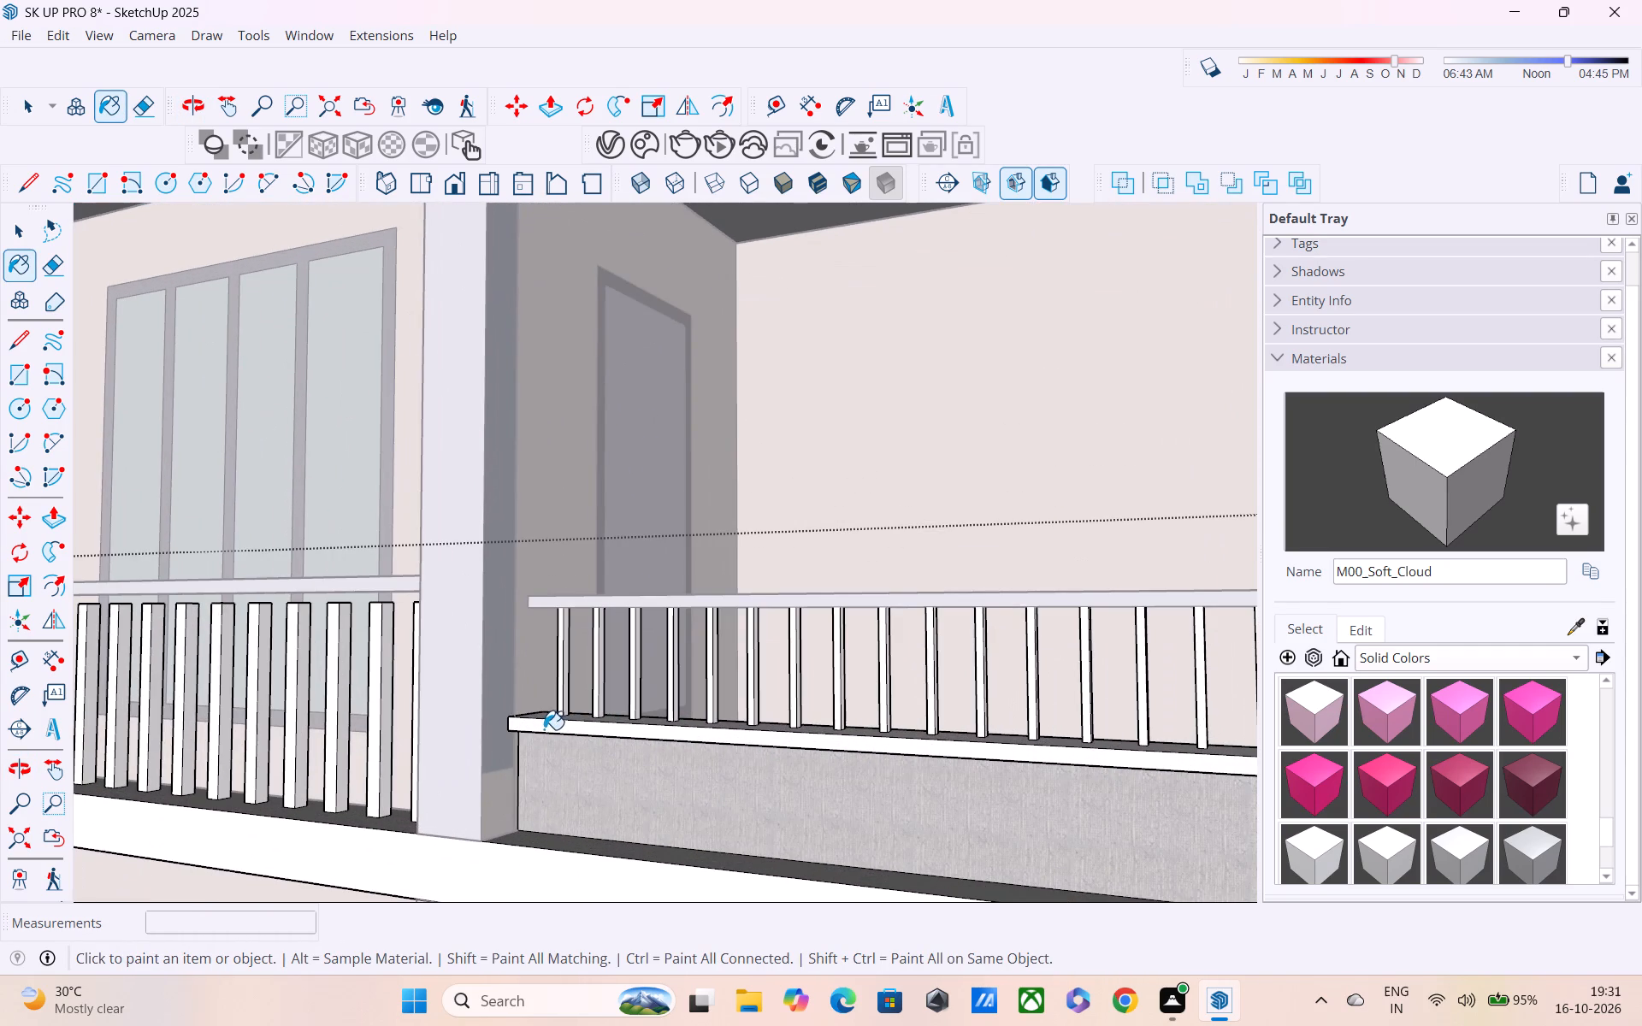
scroll(552, 737, "down", 12)
key("space")
left_click(1044, 554)
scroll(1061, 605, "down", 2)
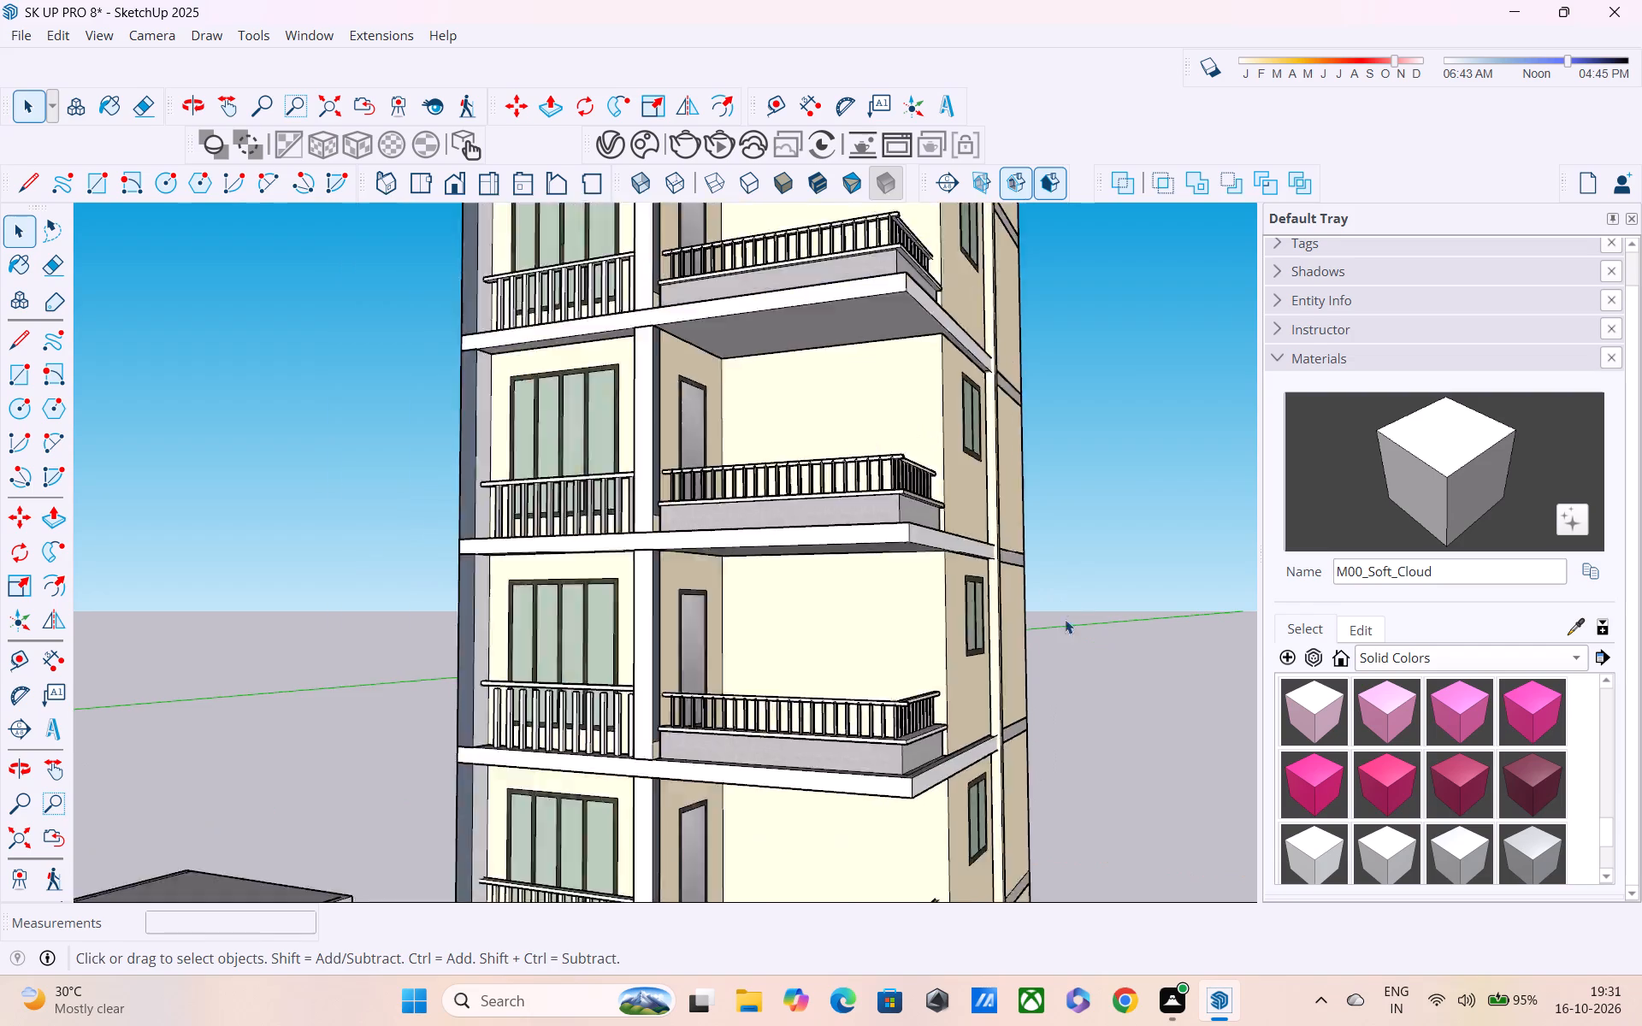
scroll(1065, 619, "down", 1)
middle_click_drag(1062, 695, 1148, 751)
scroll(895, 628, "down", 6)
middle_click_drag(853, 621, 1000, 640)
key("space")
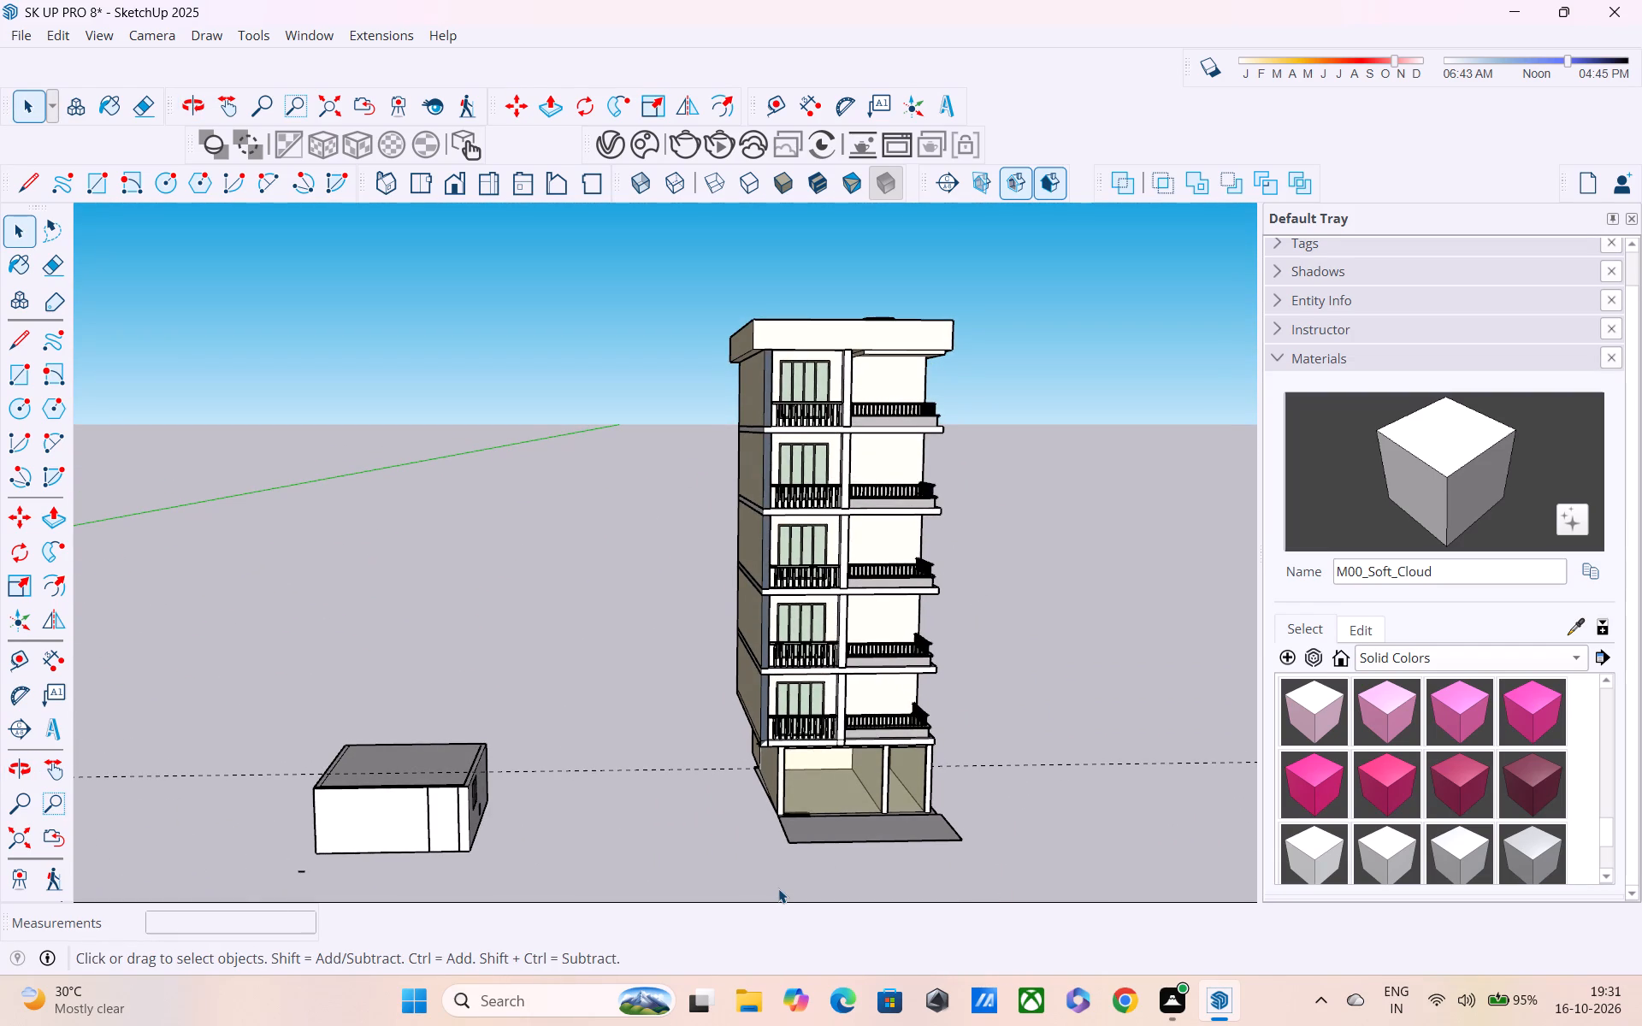
Save the model and purge its unused items.
left_click(15, 30)
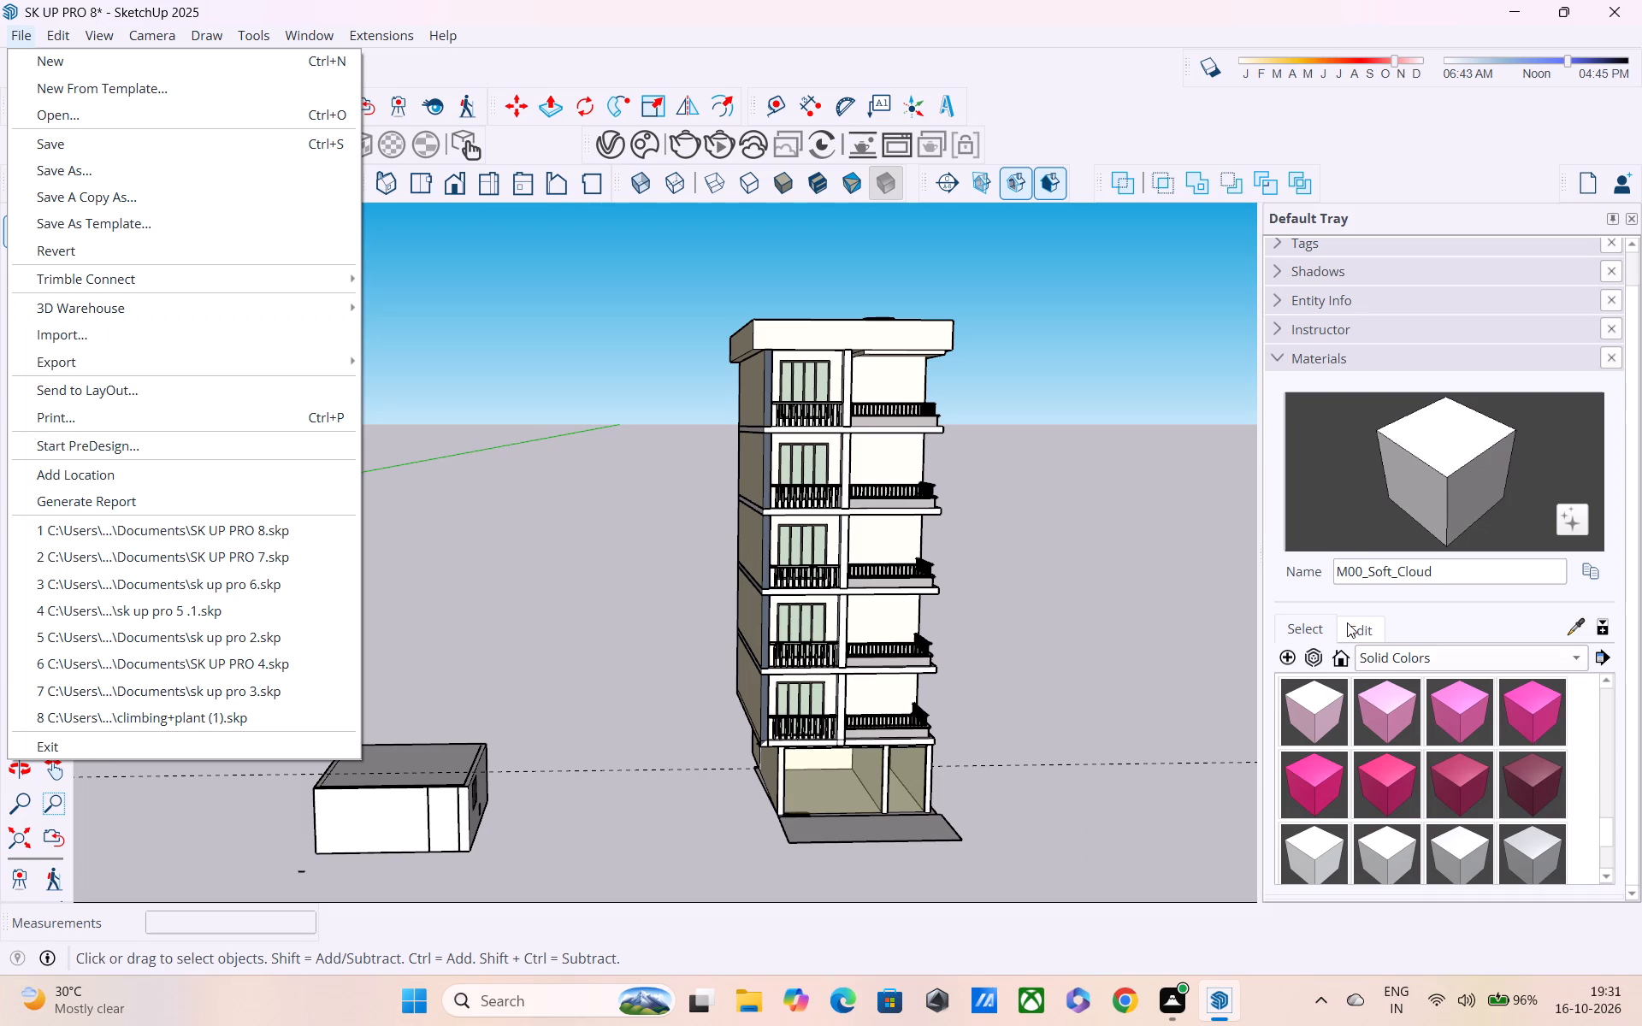
key("ctrl+s")
left_click(755, 40)
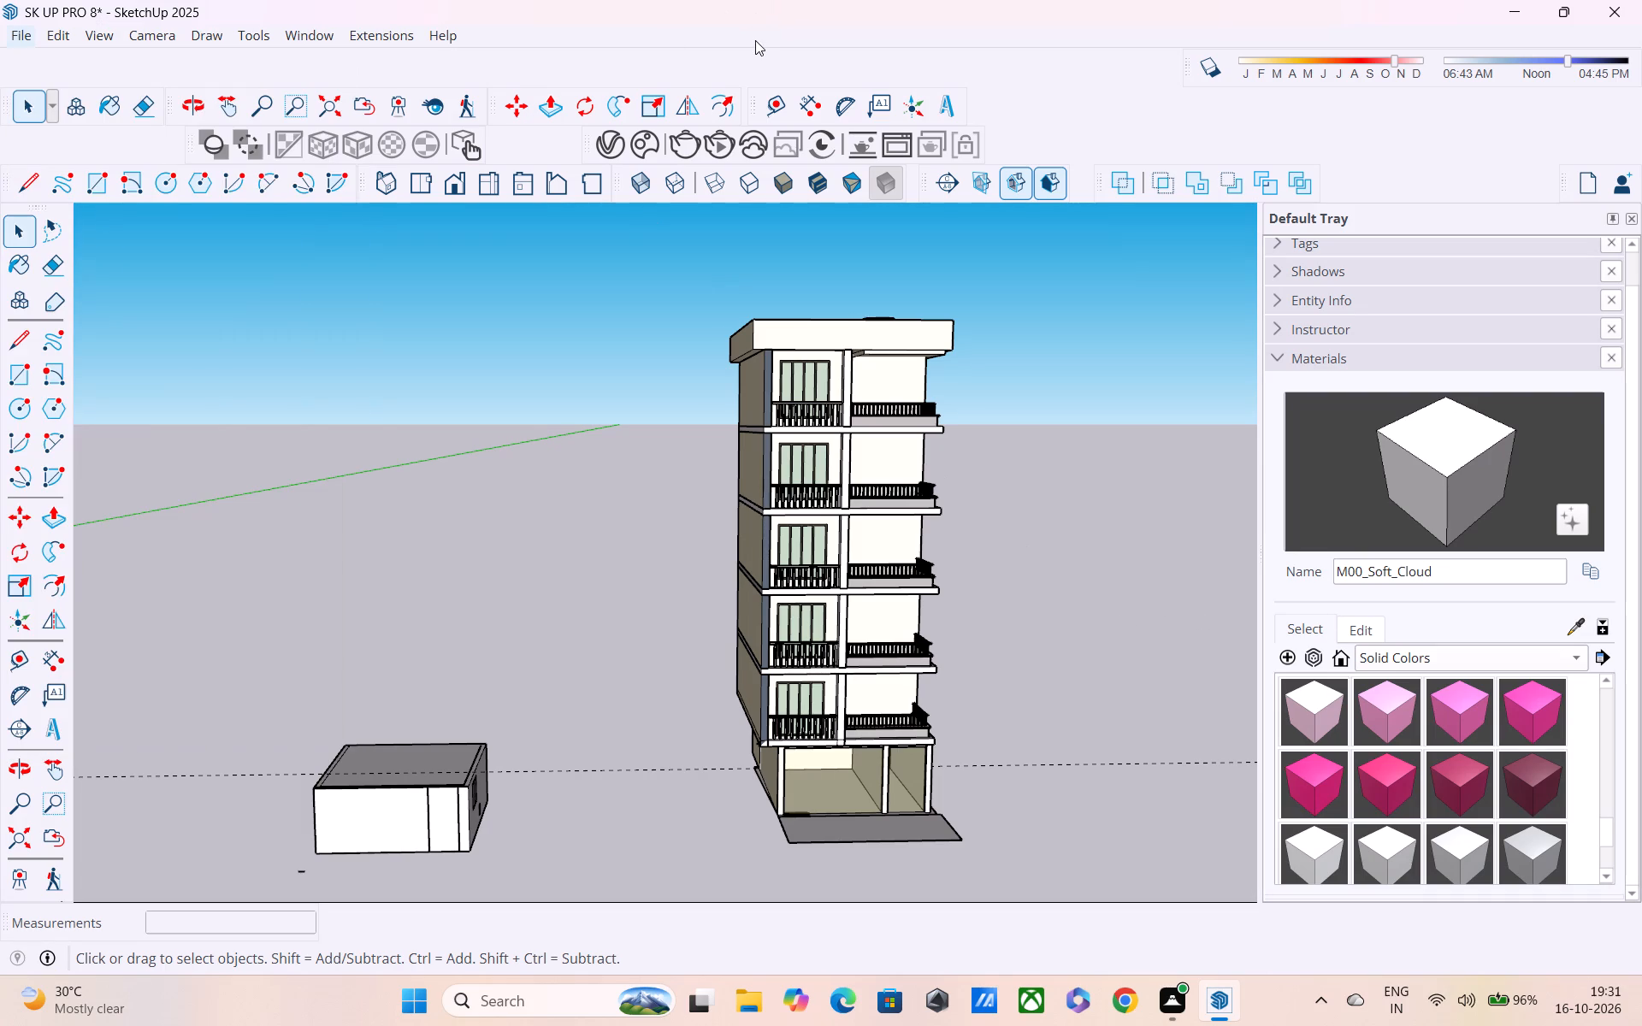
key("ctrl+s")
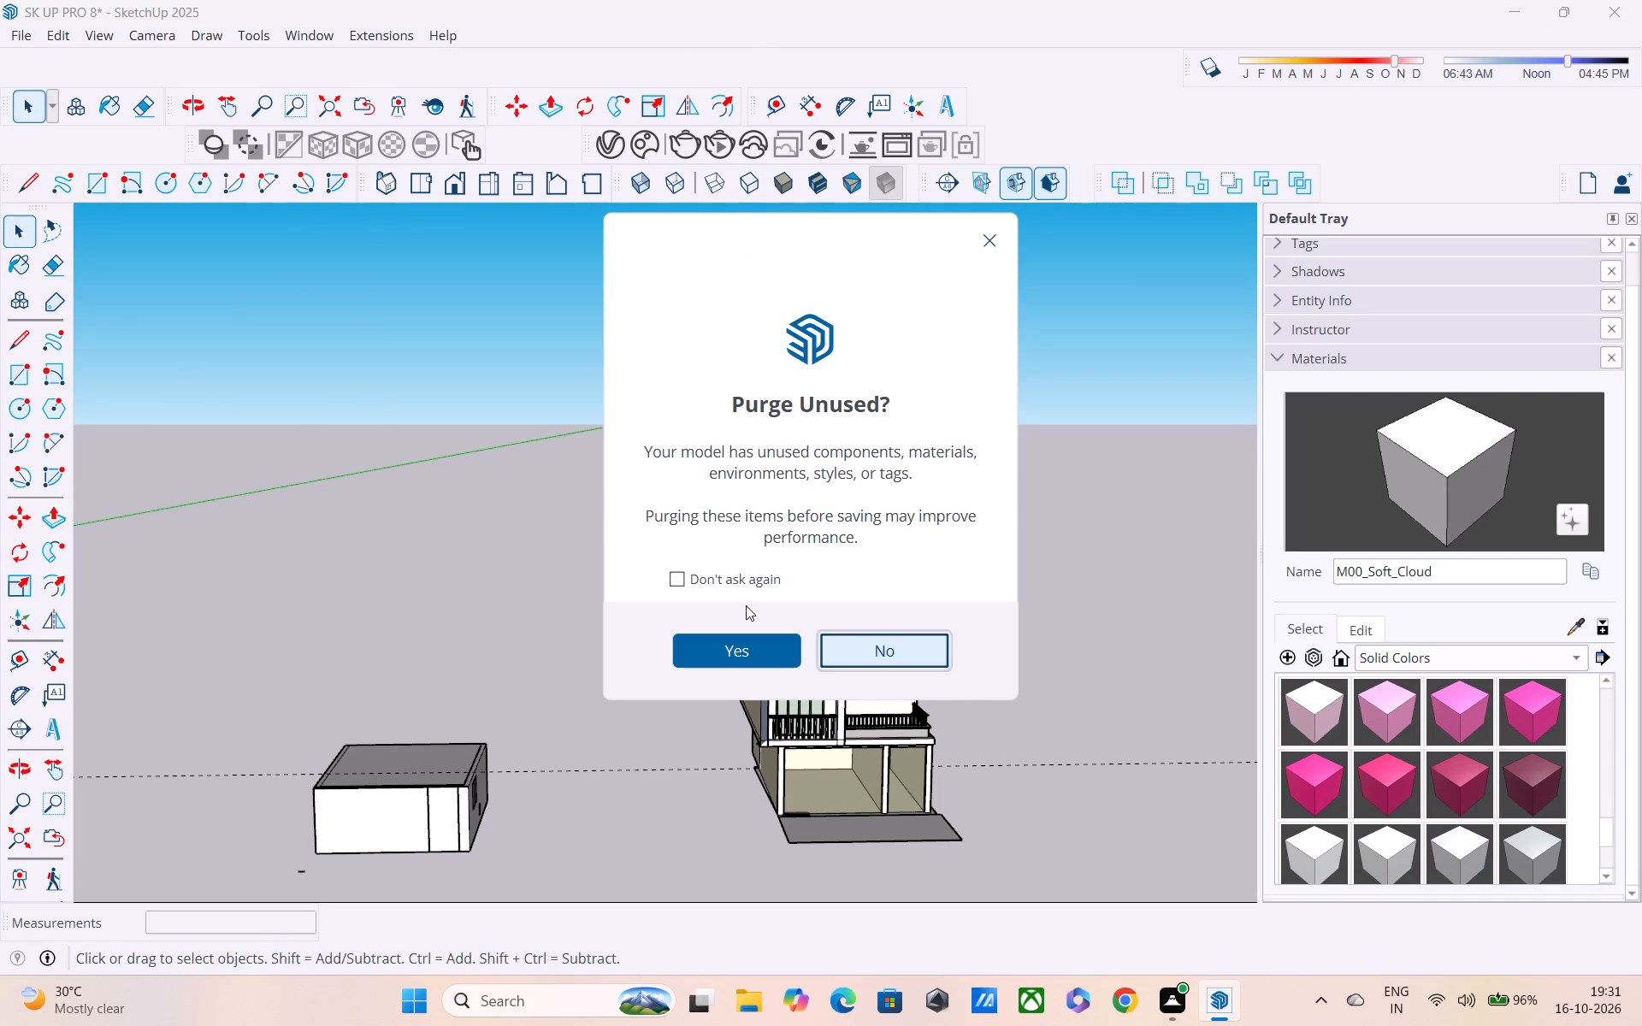
left_click(735, 652)
Import the SketchUp file named tree from the Downloads folder.
left_click(29, 31)
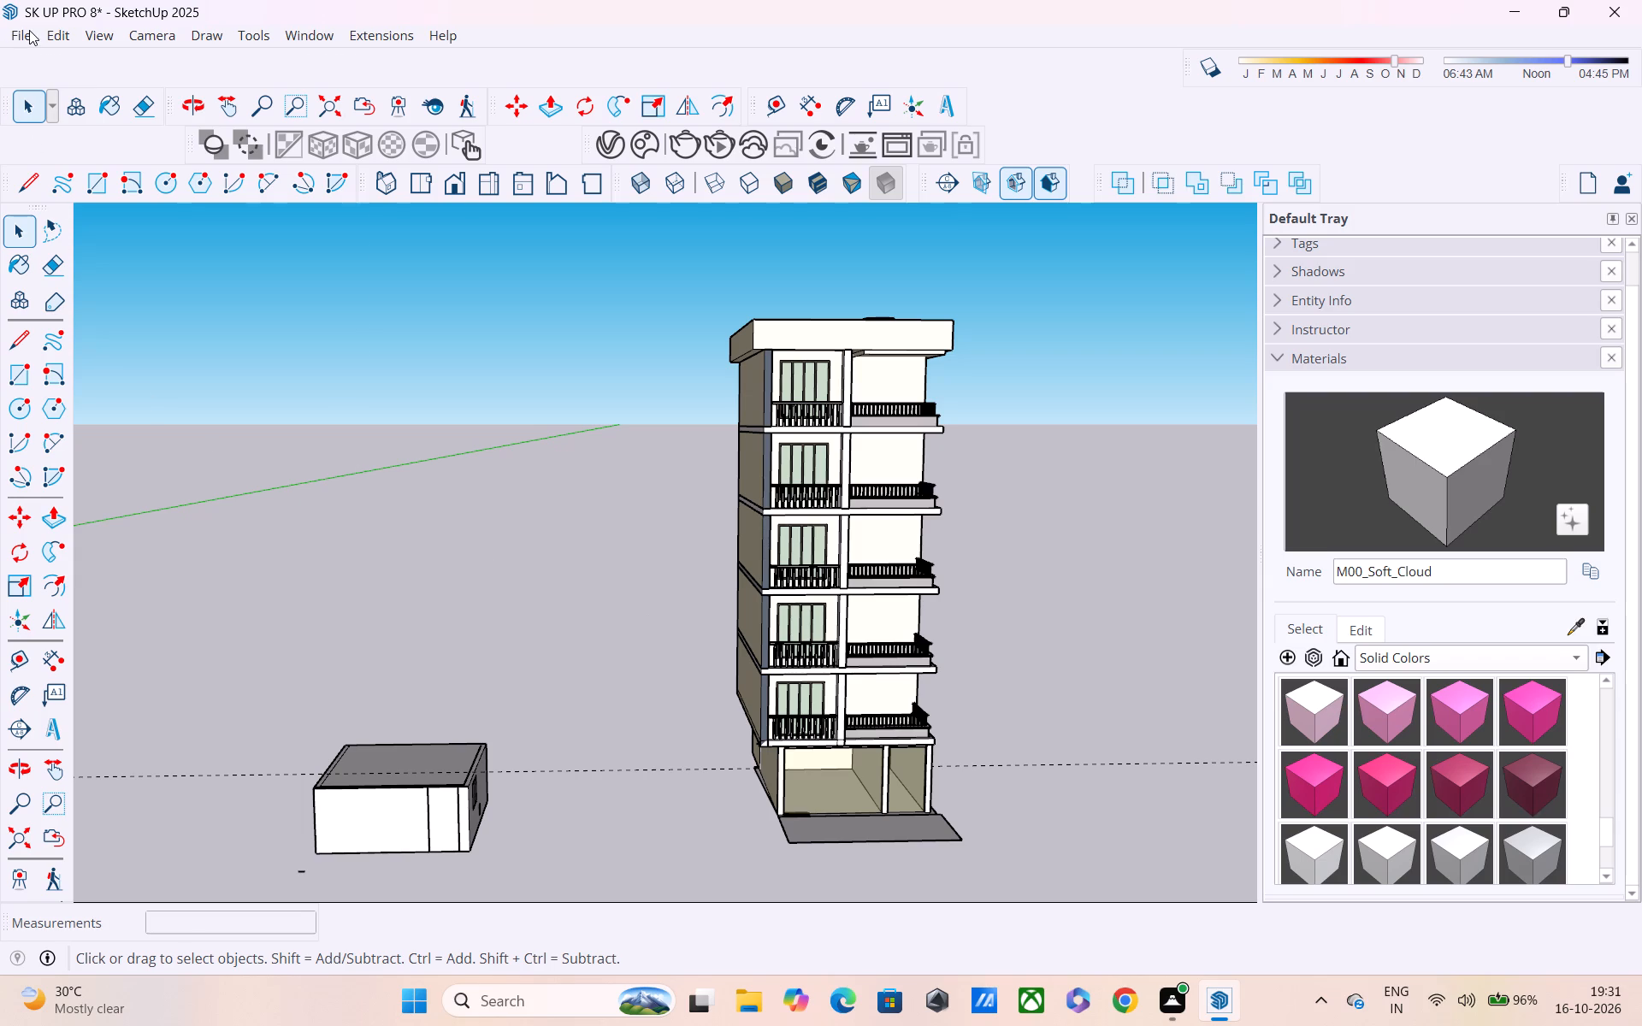
left_click(51, 333)
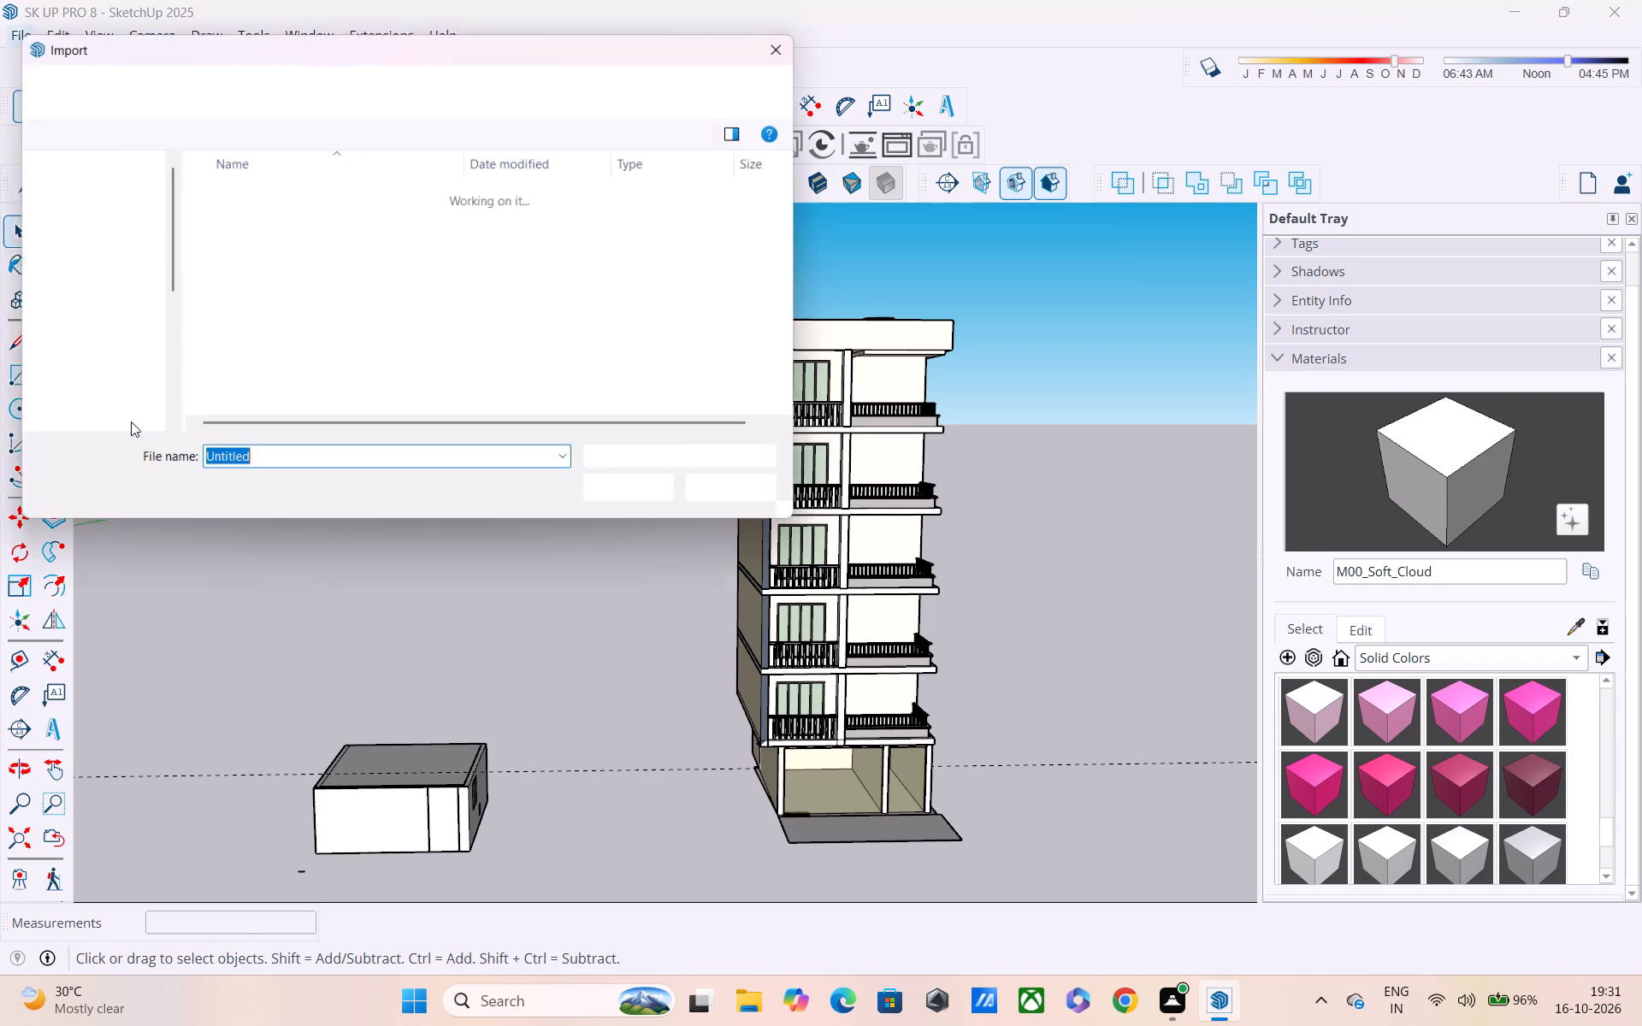
scroll(290, 379, "down", 1)
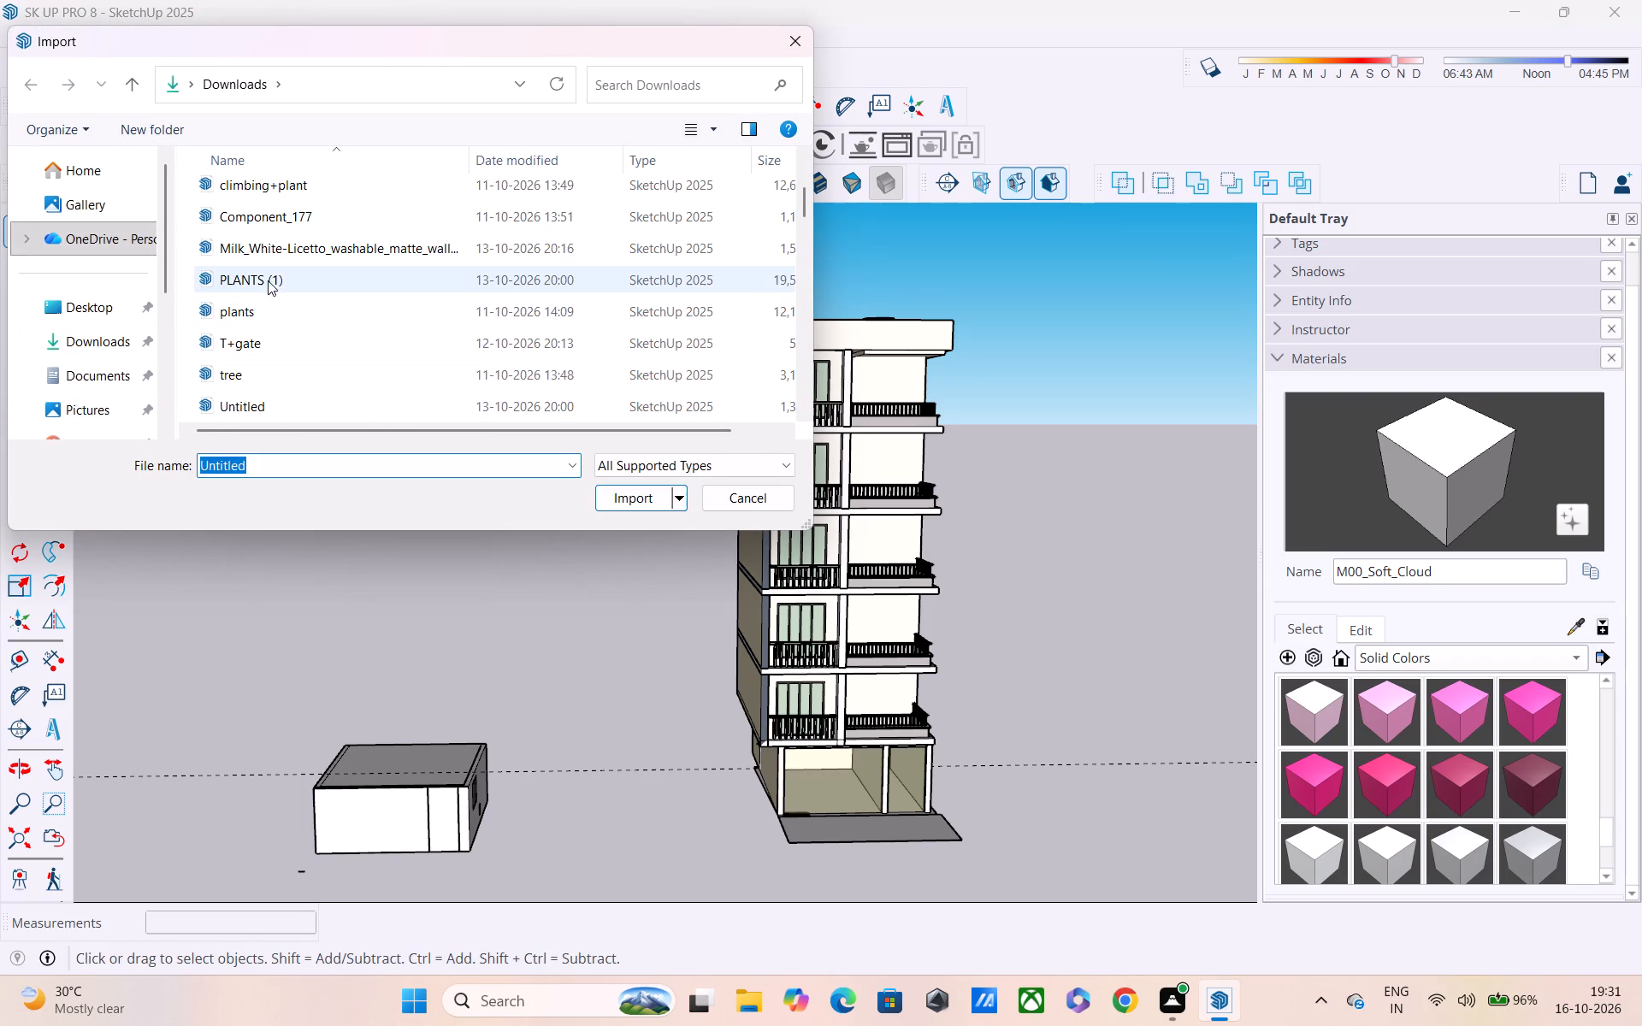
scroll(267, 274, "up", 1)
scroll(258, 324, "down", 2)
scroll(257, 304, "up", 1)
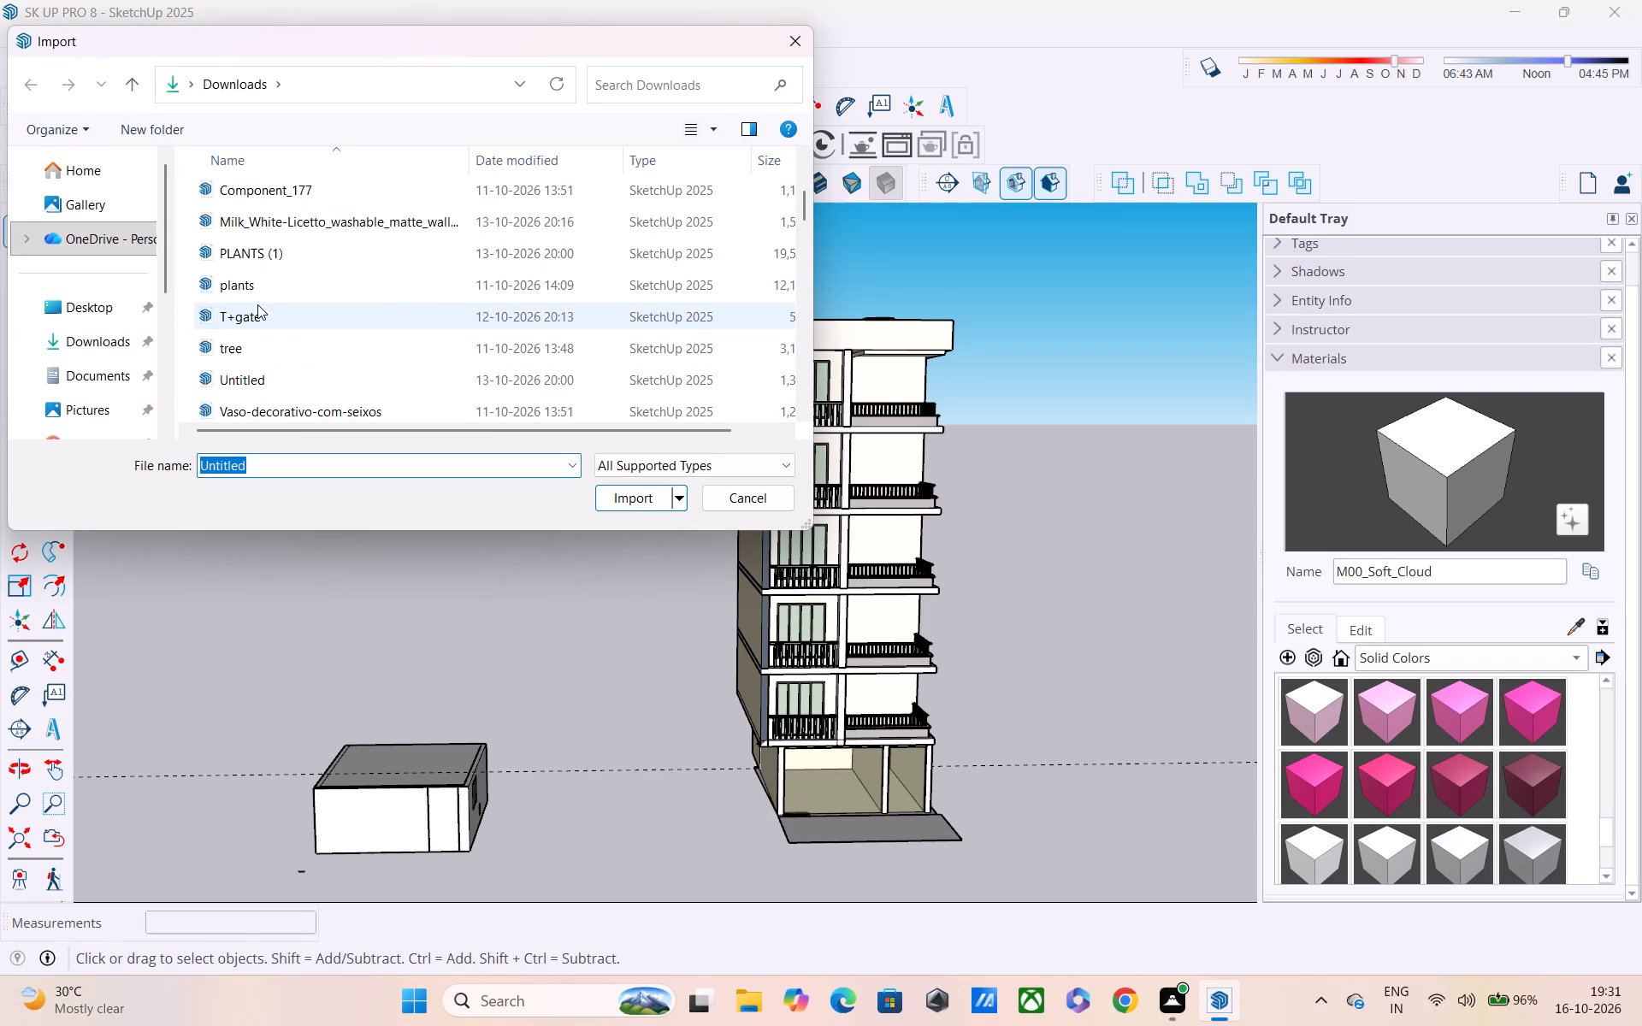
left_click(245, 353)
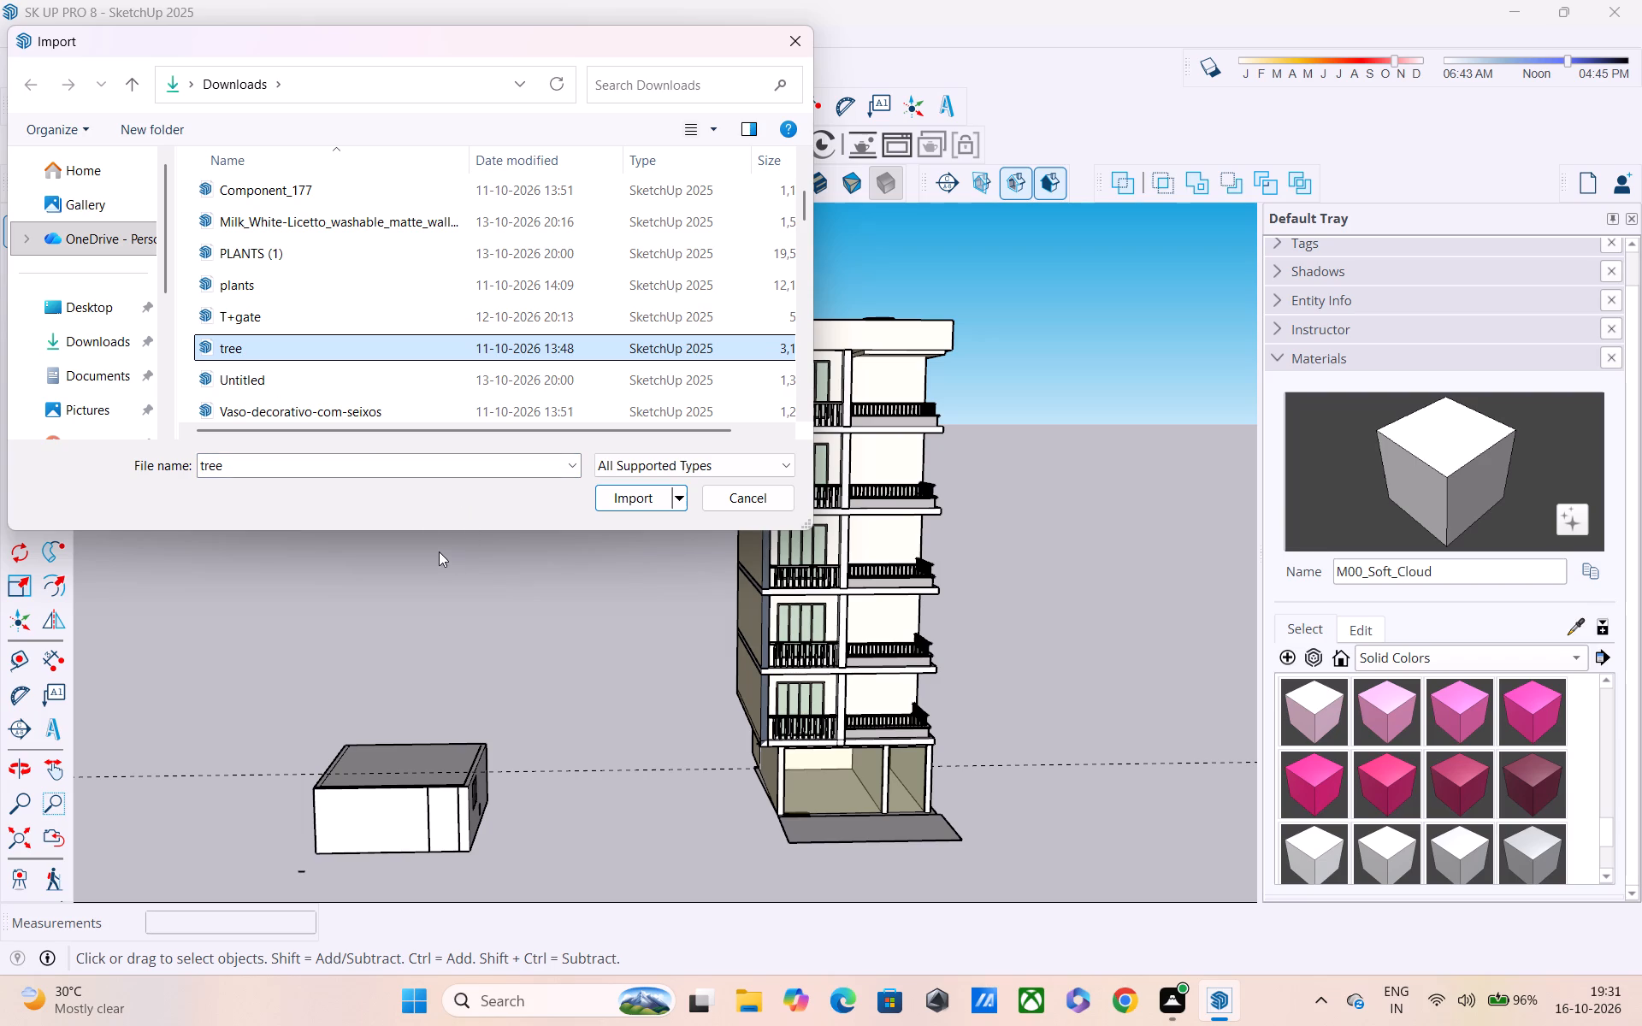
left_click(624, 498)
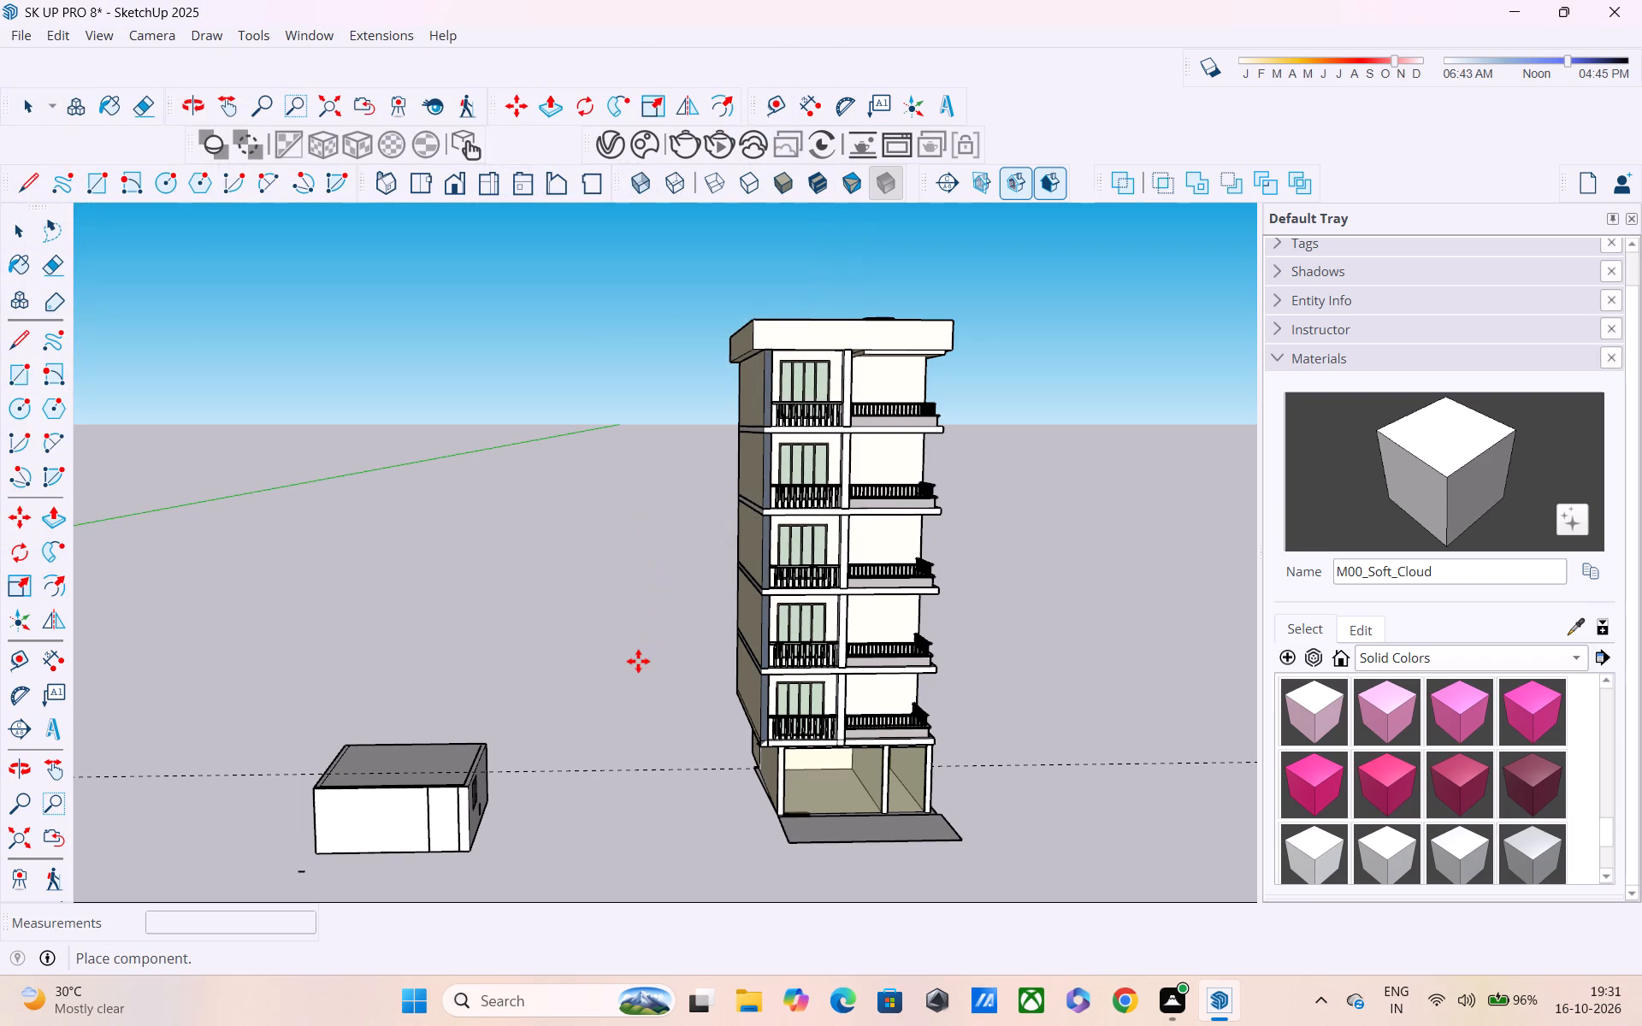
Place the imported potted tree on the front paving at the end near the small separate building.
scroll(638, 661, "down", 2)
middle_click_drag(620, 656, 498, 583)
scroll(502, 696, "down", 1)
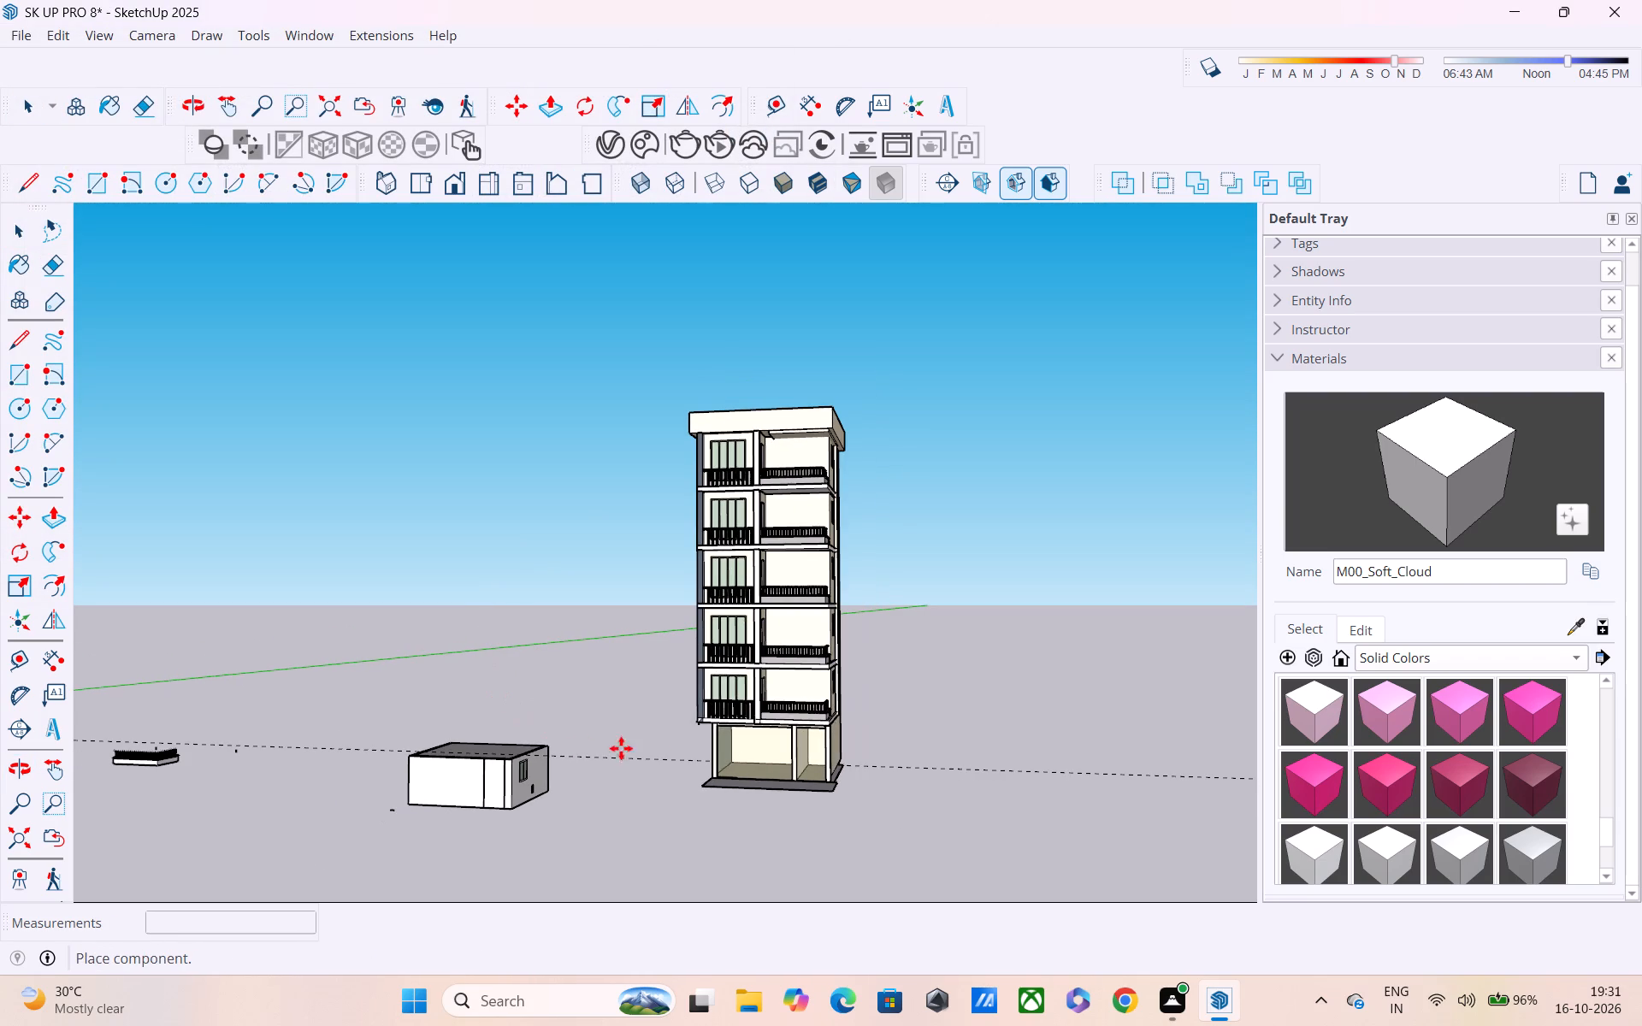
scroll(729, 784, "up", 7)
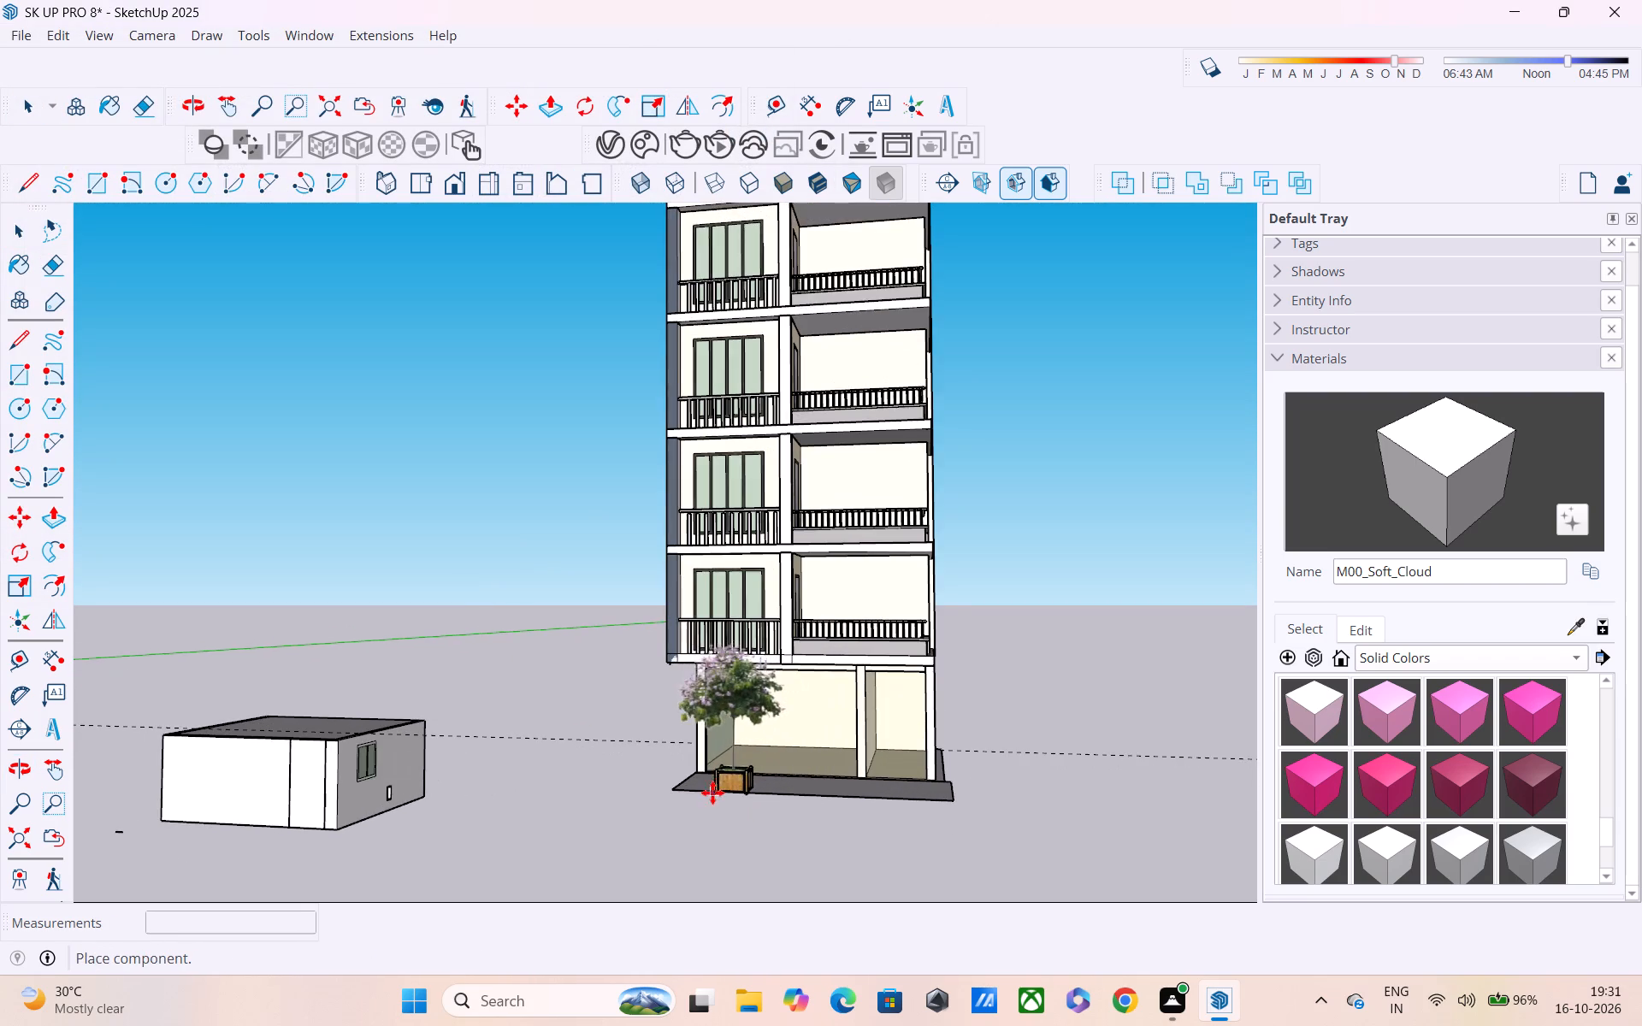
scroll(692, 792, "up", 3)
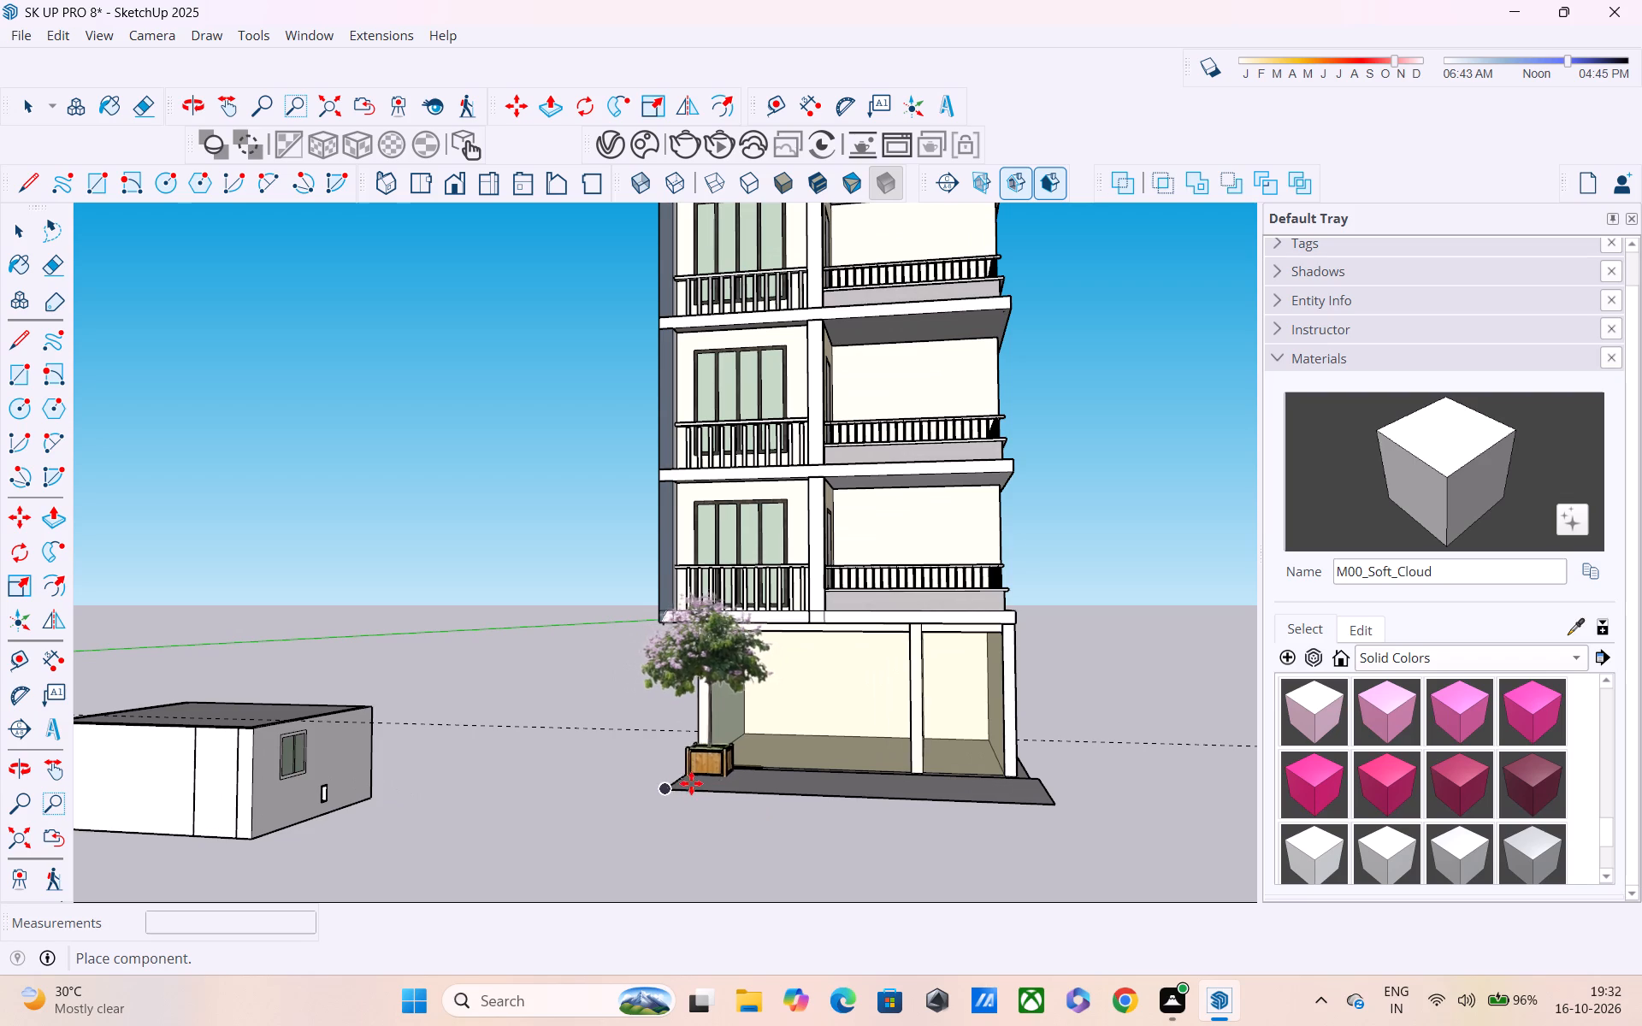
left_click(684, 784)
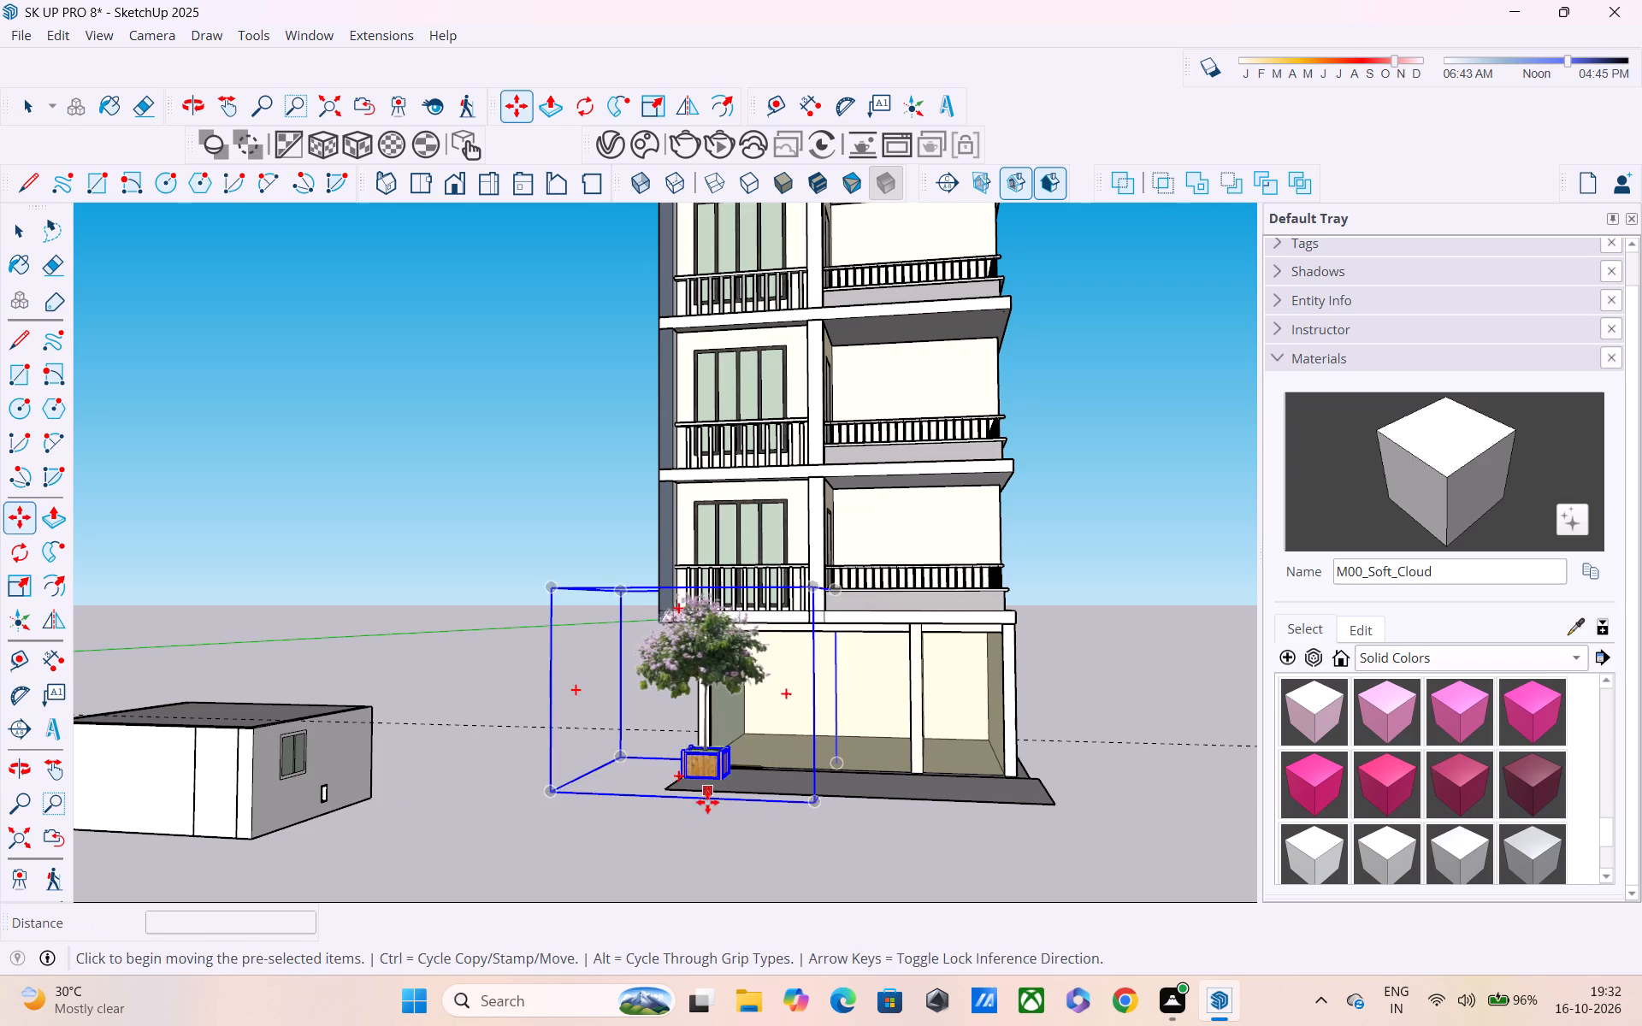
Import Component_177 from the Downloads folder and place the planter at the opposite end of the front paving.
middle_click_drag(702, 827, 305, 883)
scroll(347, 859, "down", 3)
middle_click_drag(323, 802, 618, 807)
left_click(21, 38)
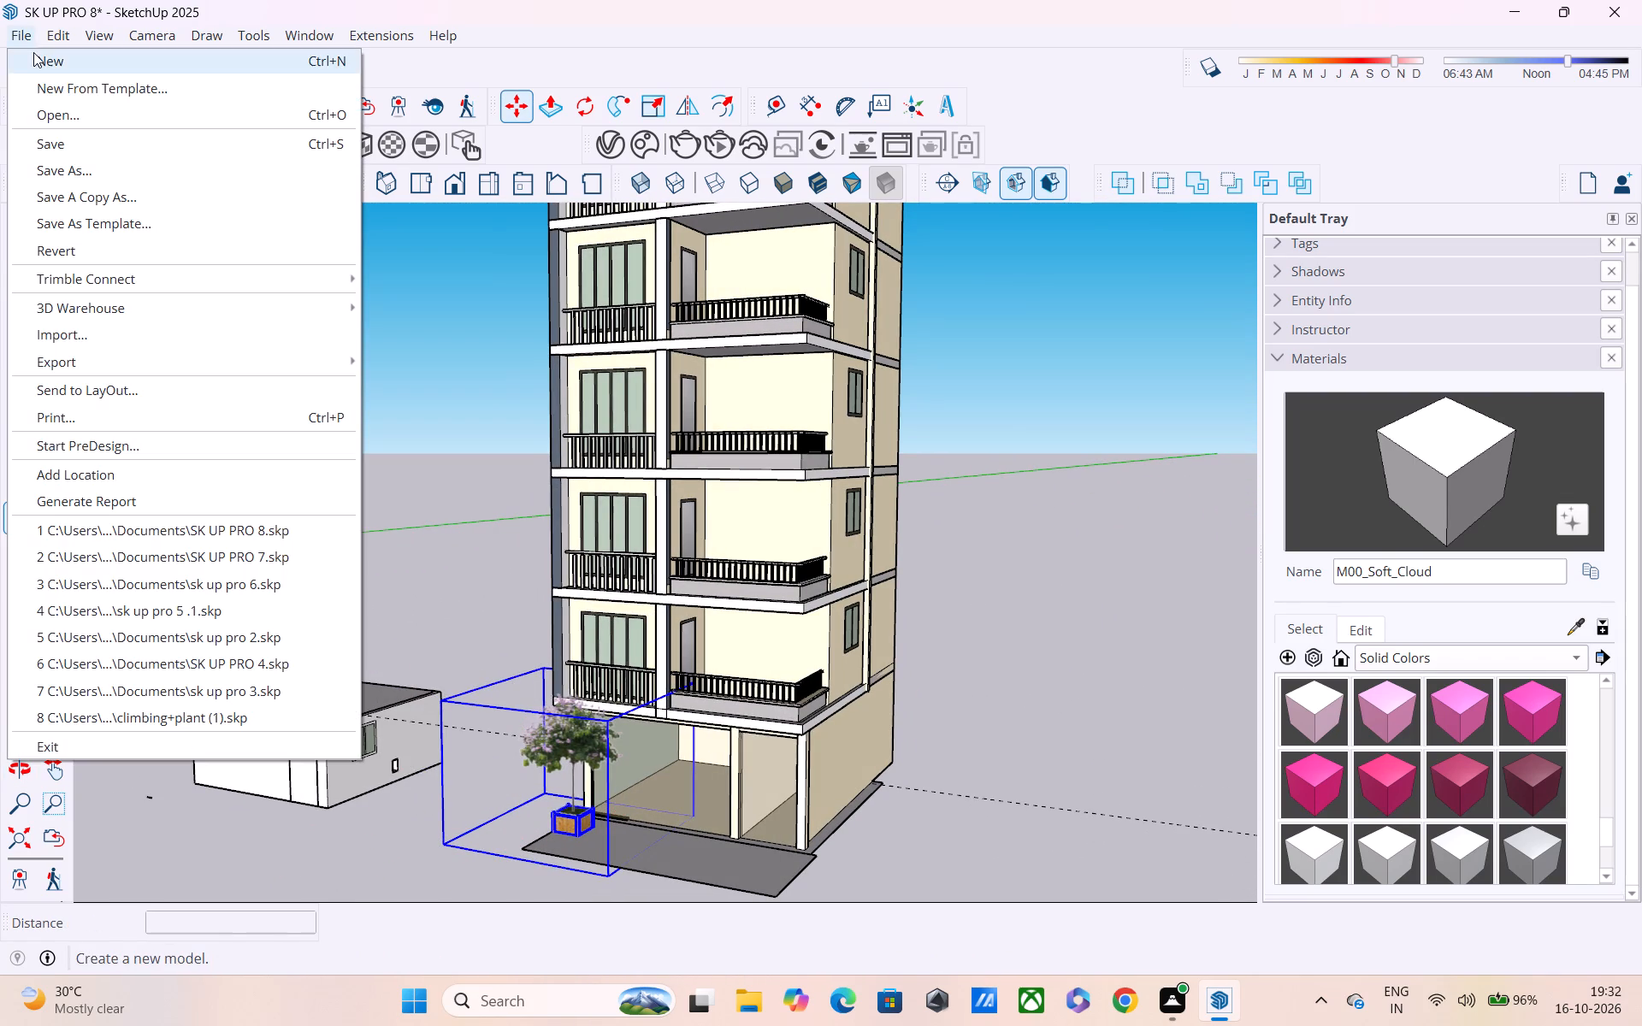
left_click(87, 342)
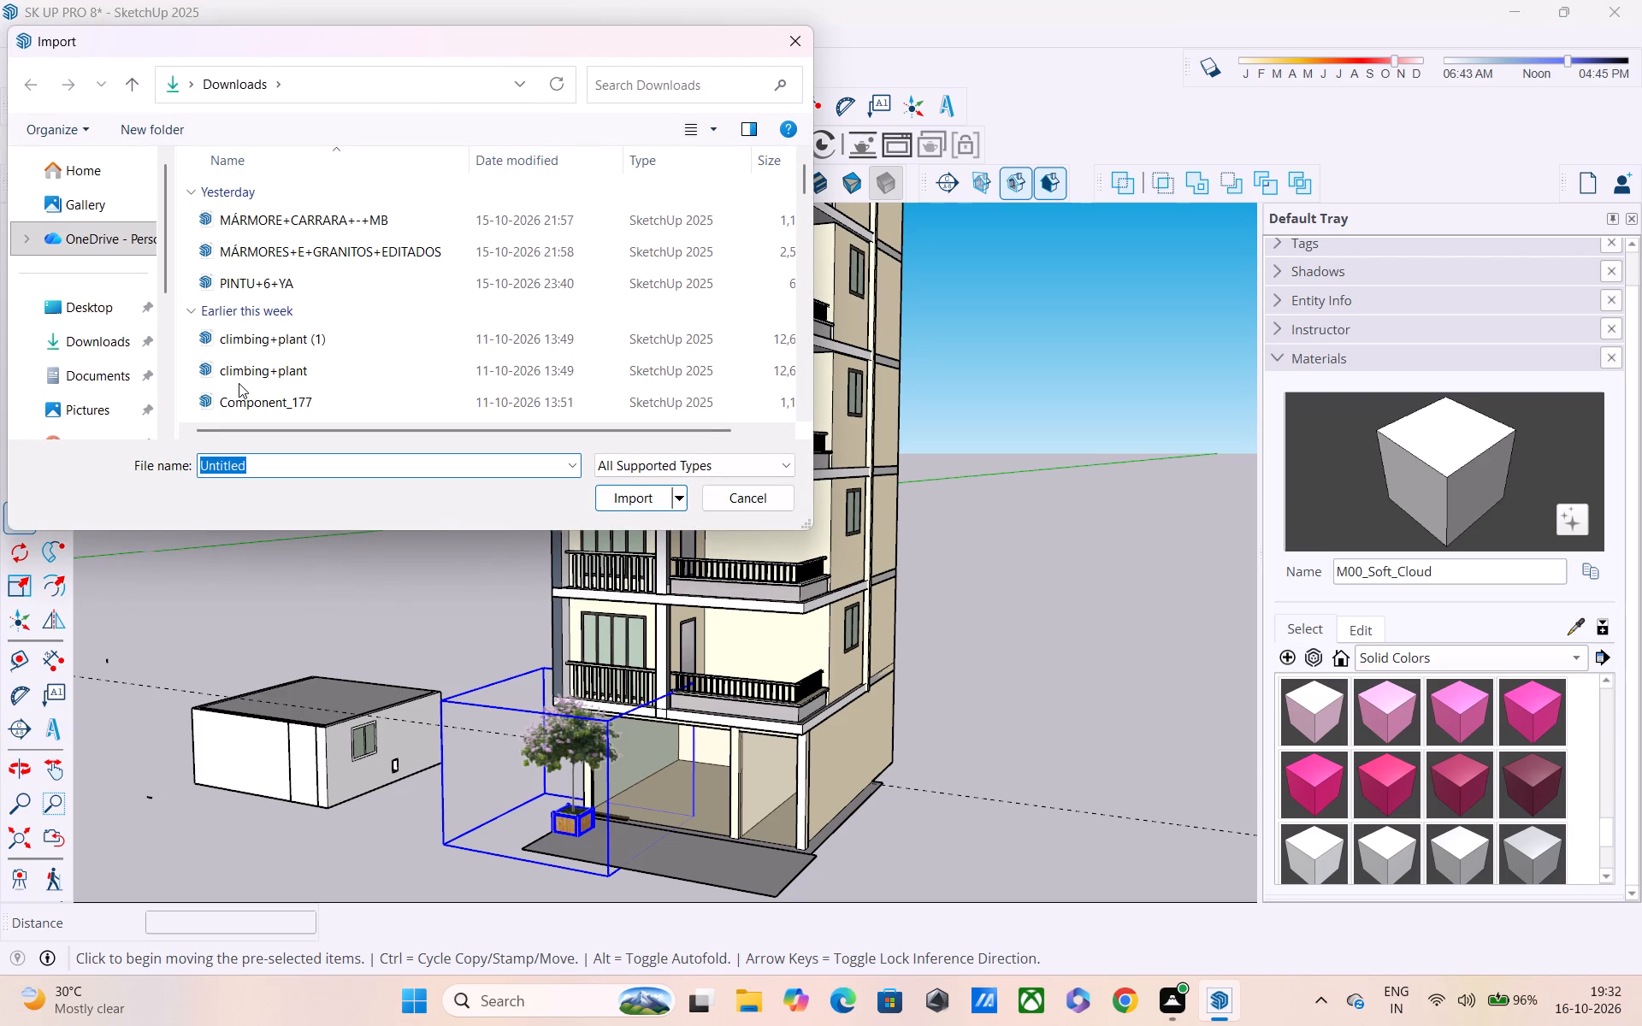
left_click(248, 403)
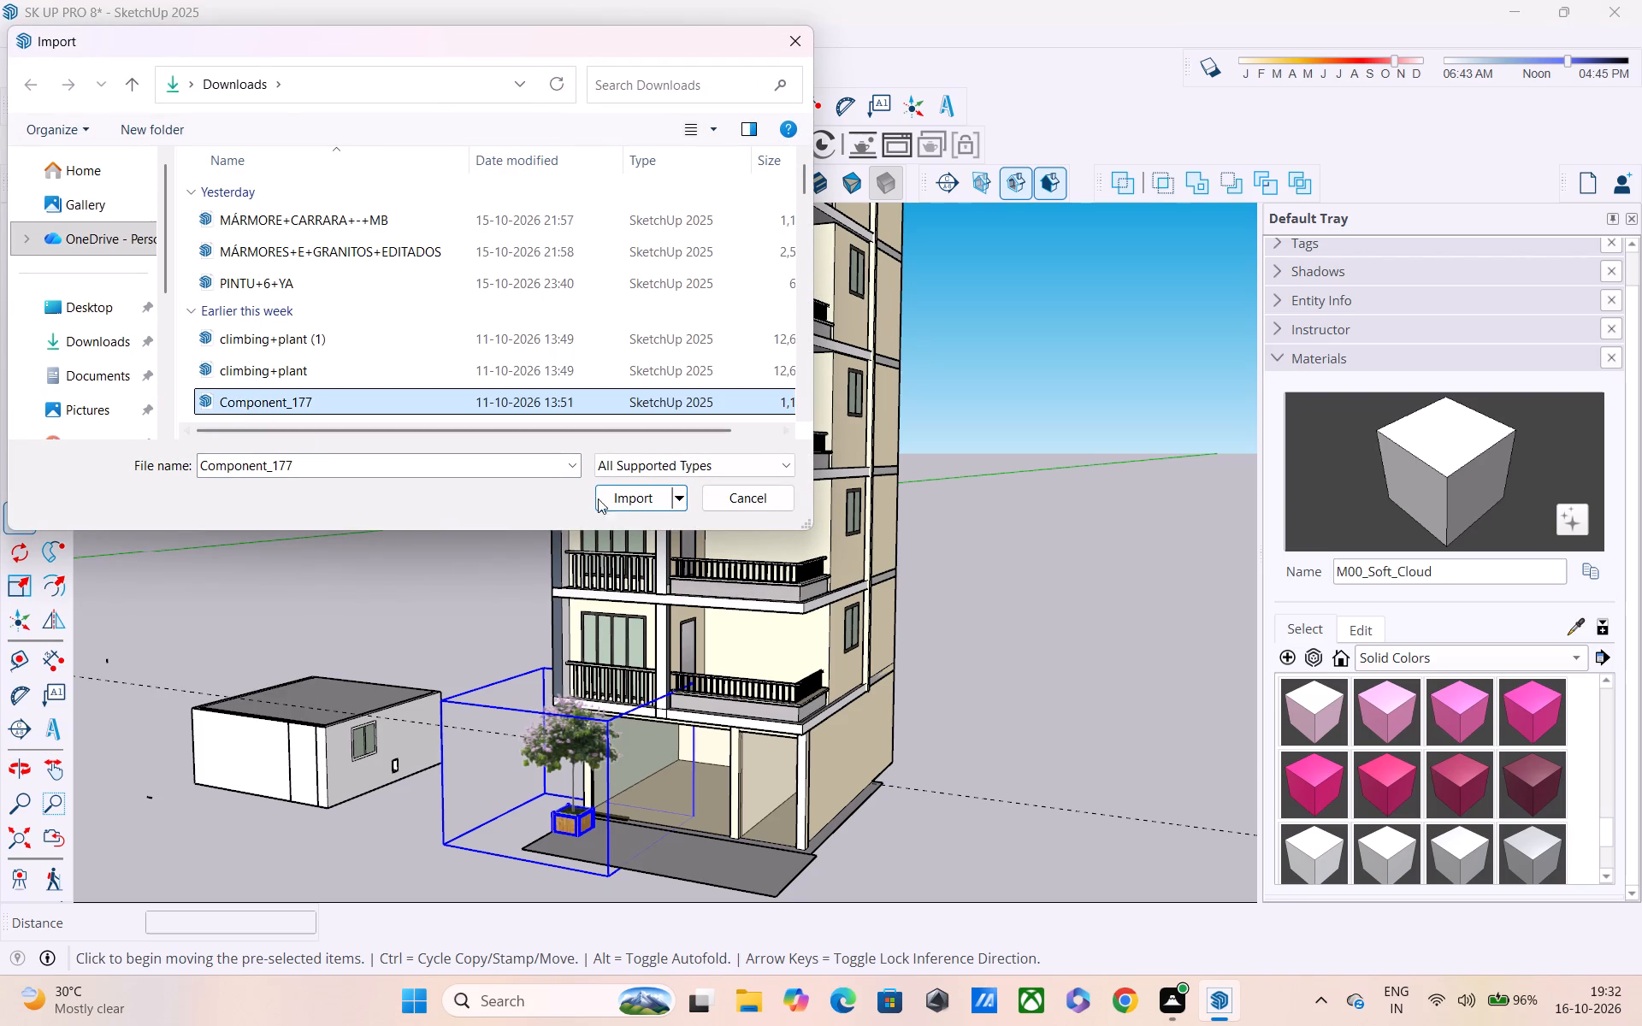
left_click(614, 500)
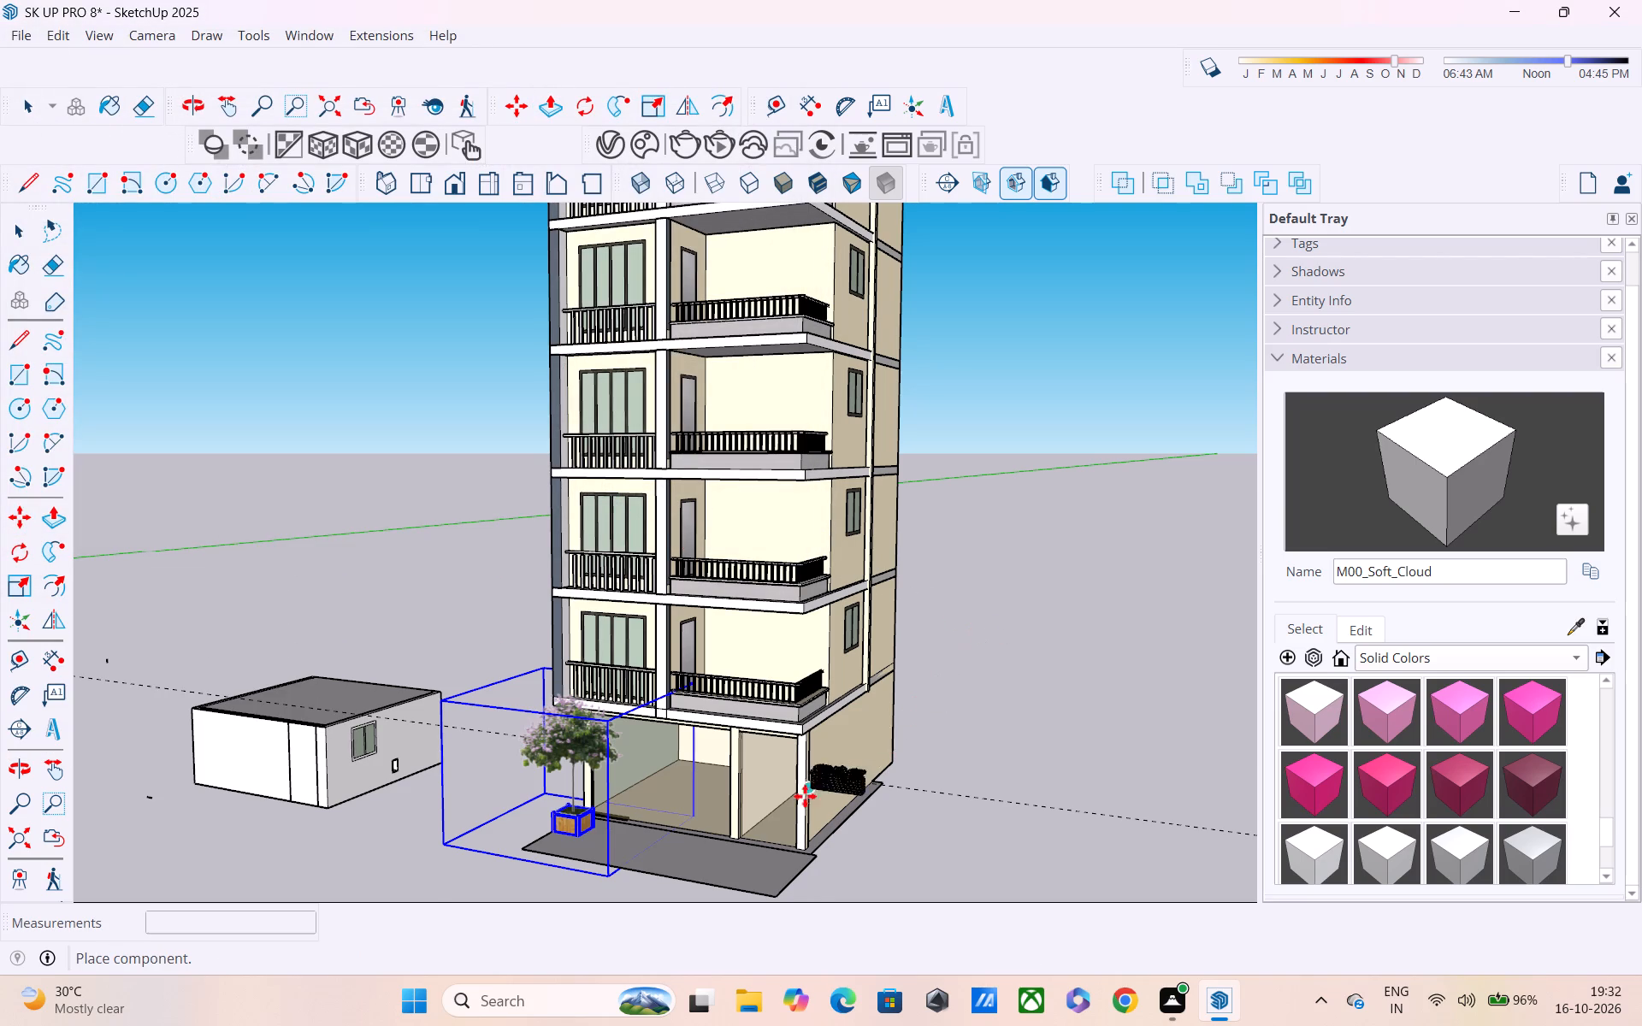
scroll(800, 799, "up", 4)
middle_click_drag(741, 876, 842, 736)
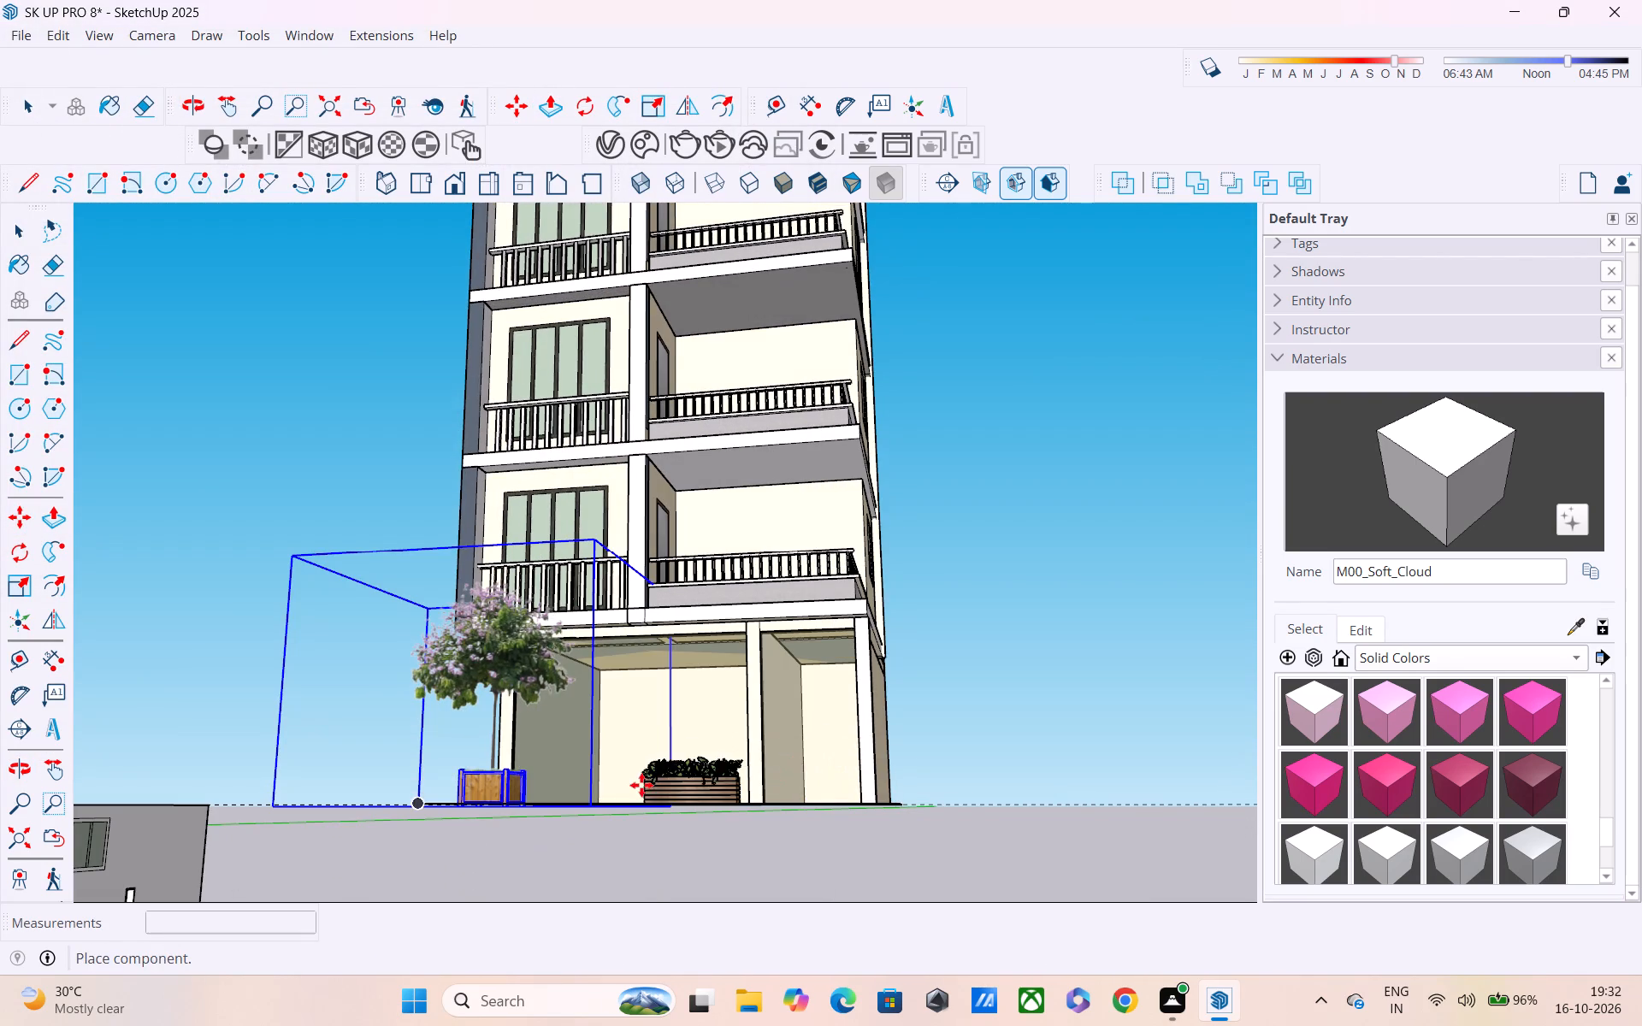
middle_click_drag(641, 786, 699, 840)
scroll(767, 835, "up", 6)
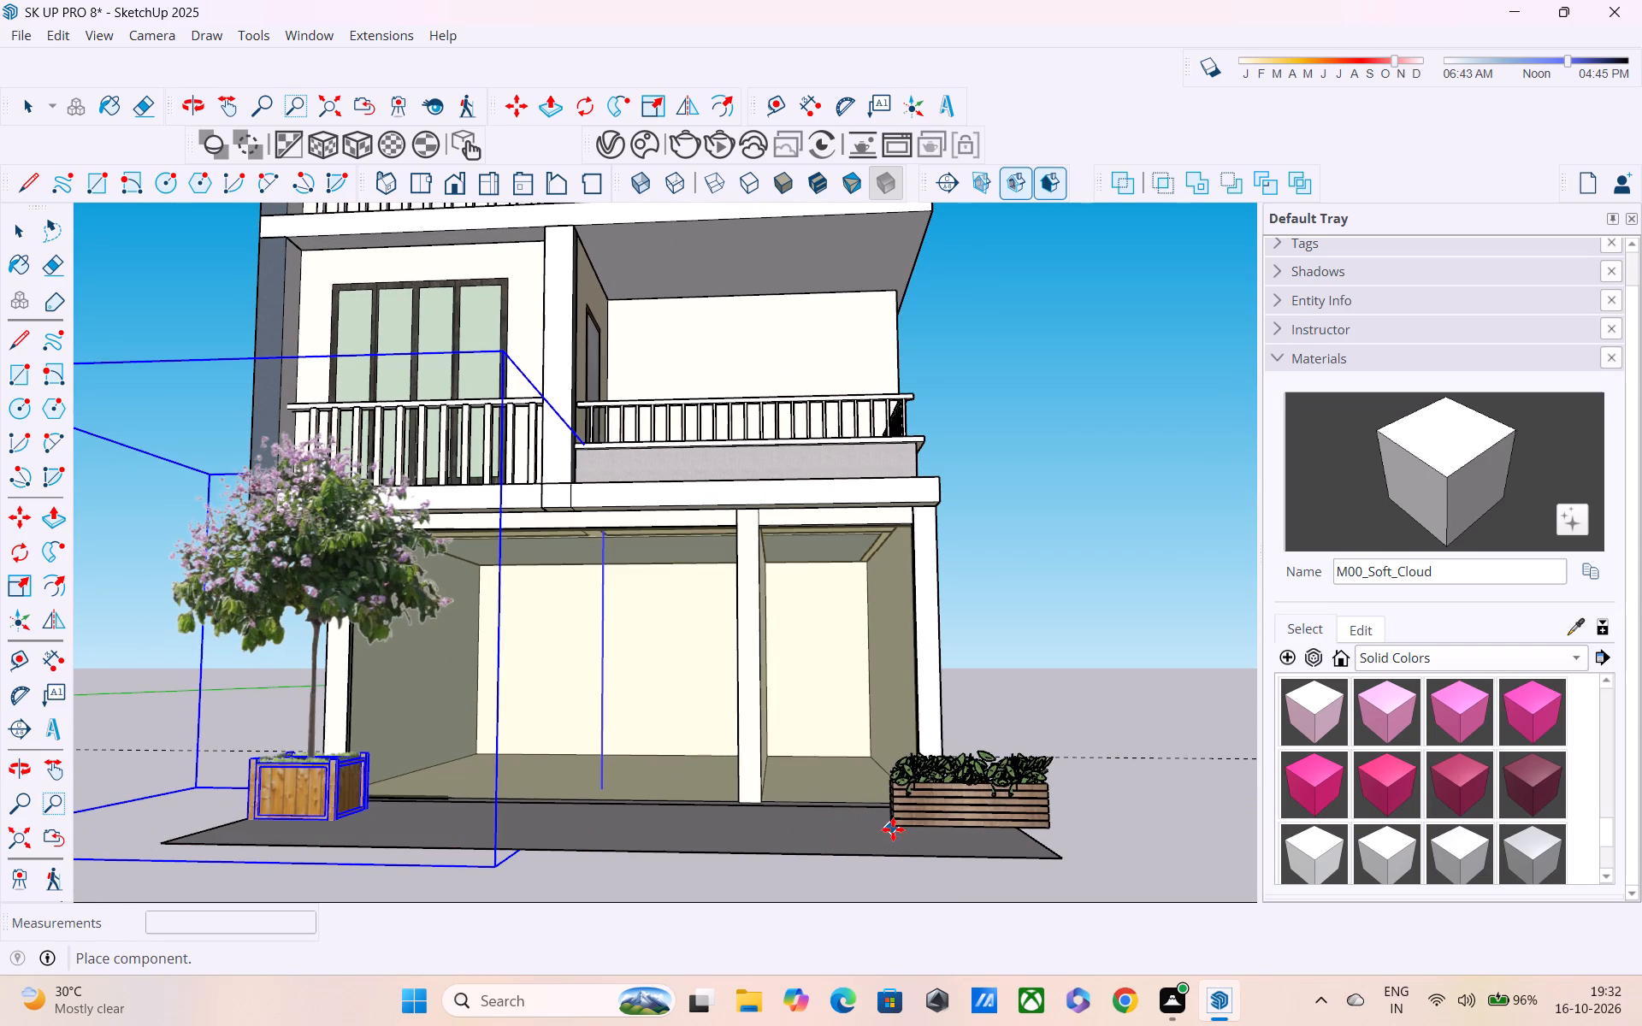
left_click(904, 828)
Scale the front paving lengthwise by about 1.36 so it extends past the building's side wall.
middle_click_drag(893, 851, 547, 886)
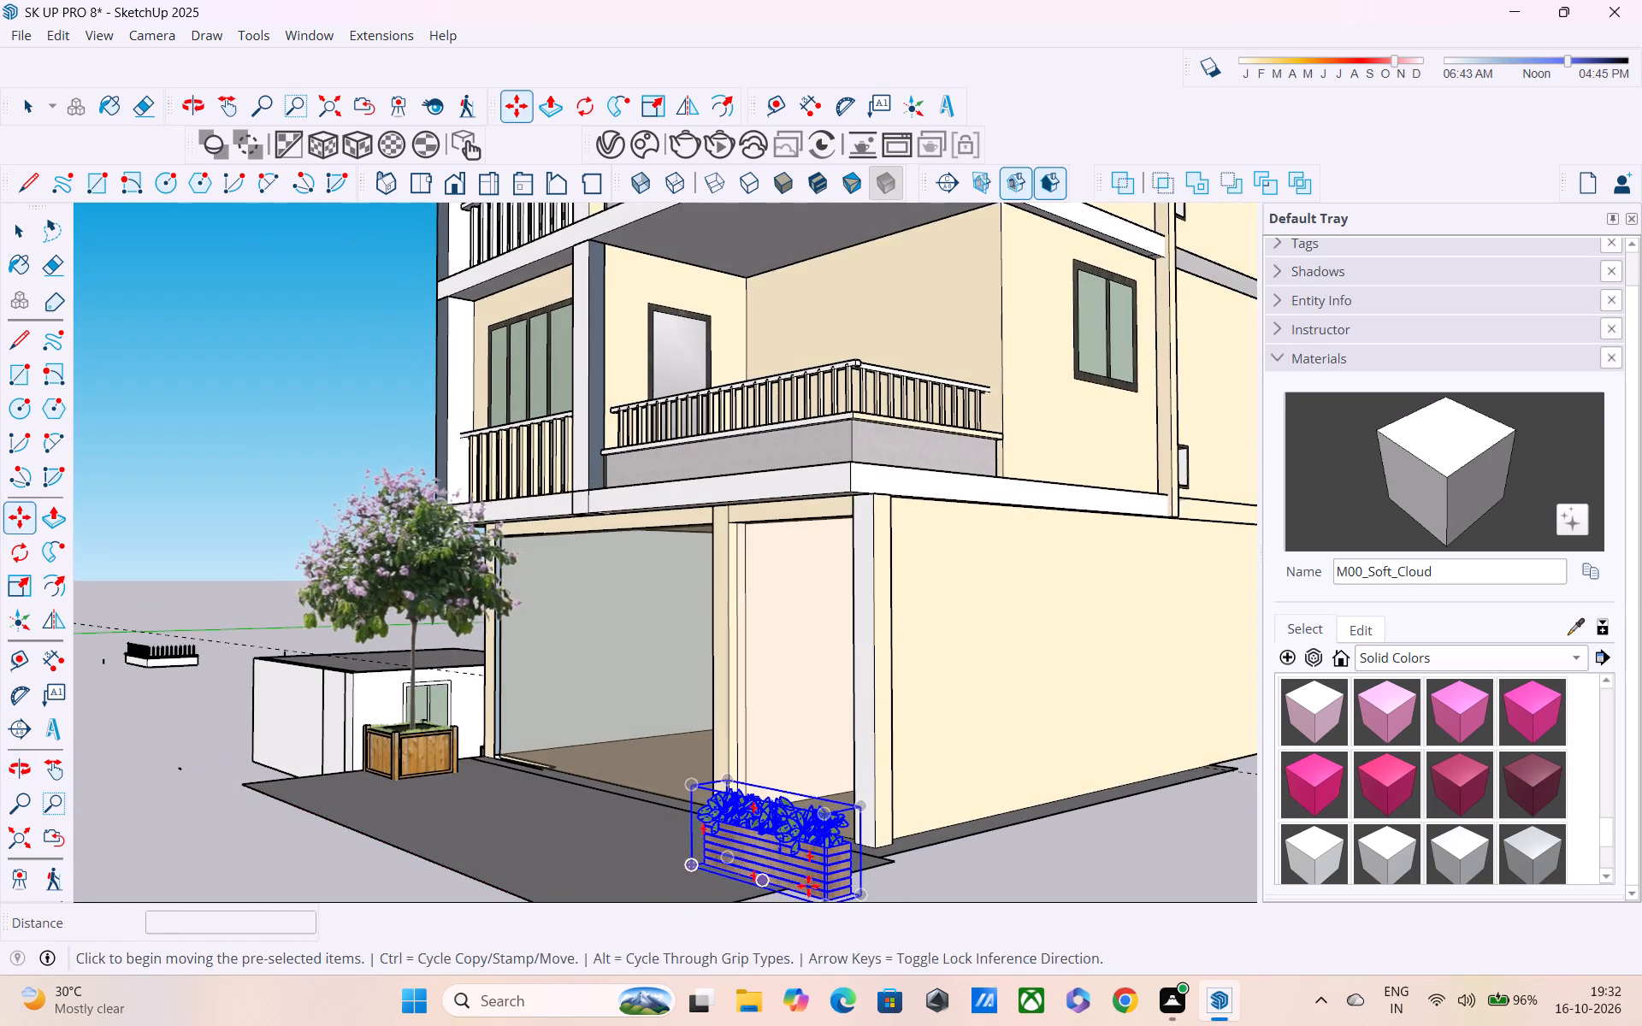
middle_click_drag(818, 886, 515, 876)
key("space")
left_click(564, 870)
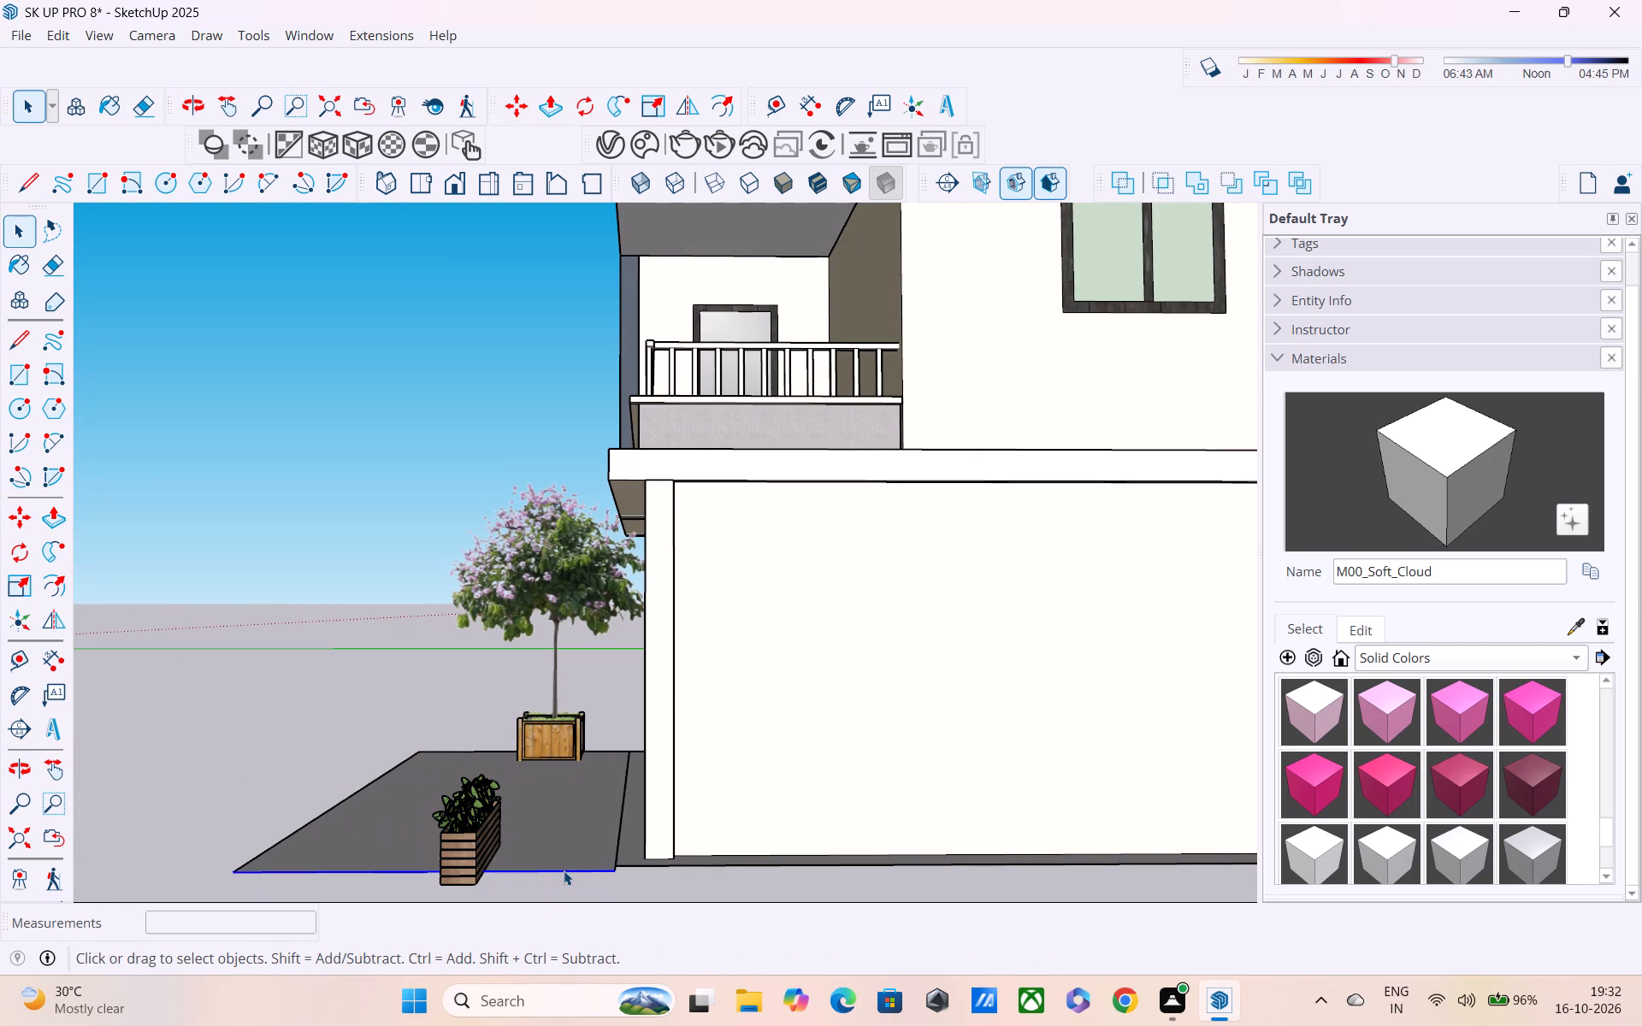
double_click(562, 867)
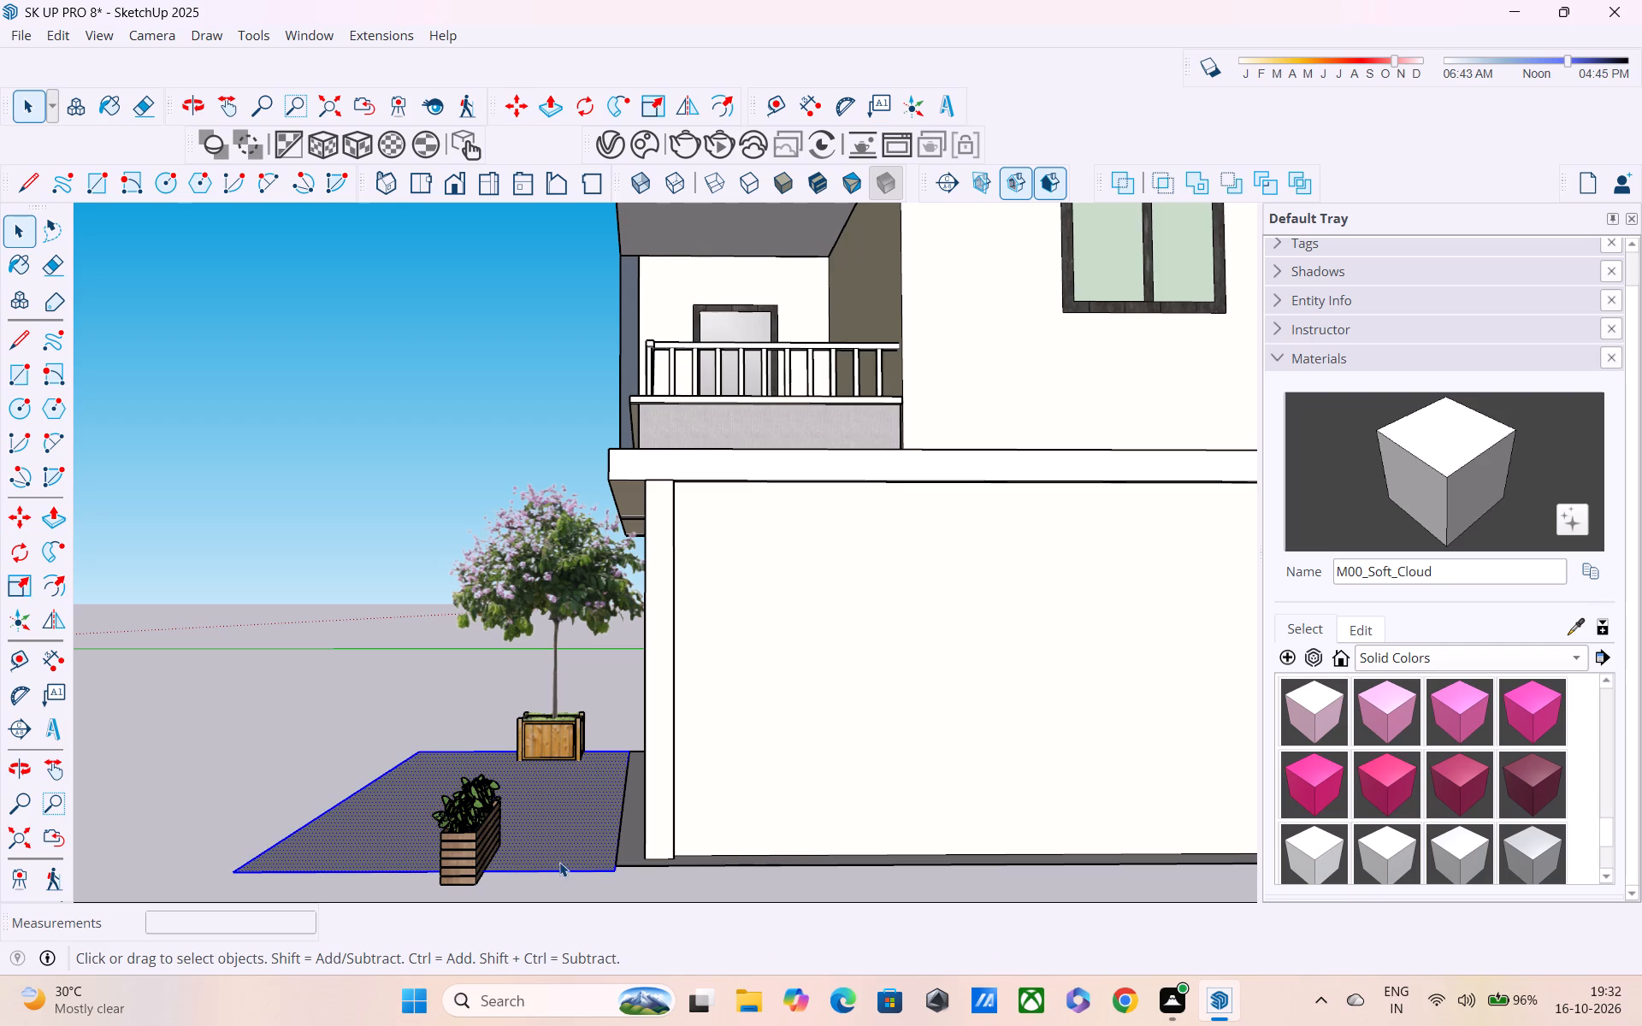
key("s")
left_click(427, 881)
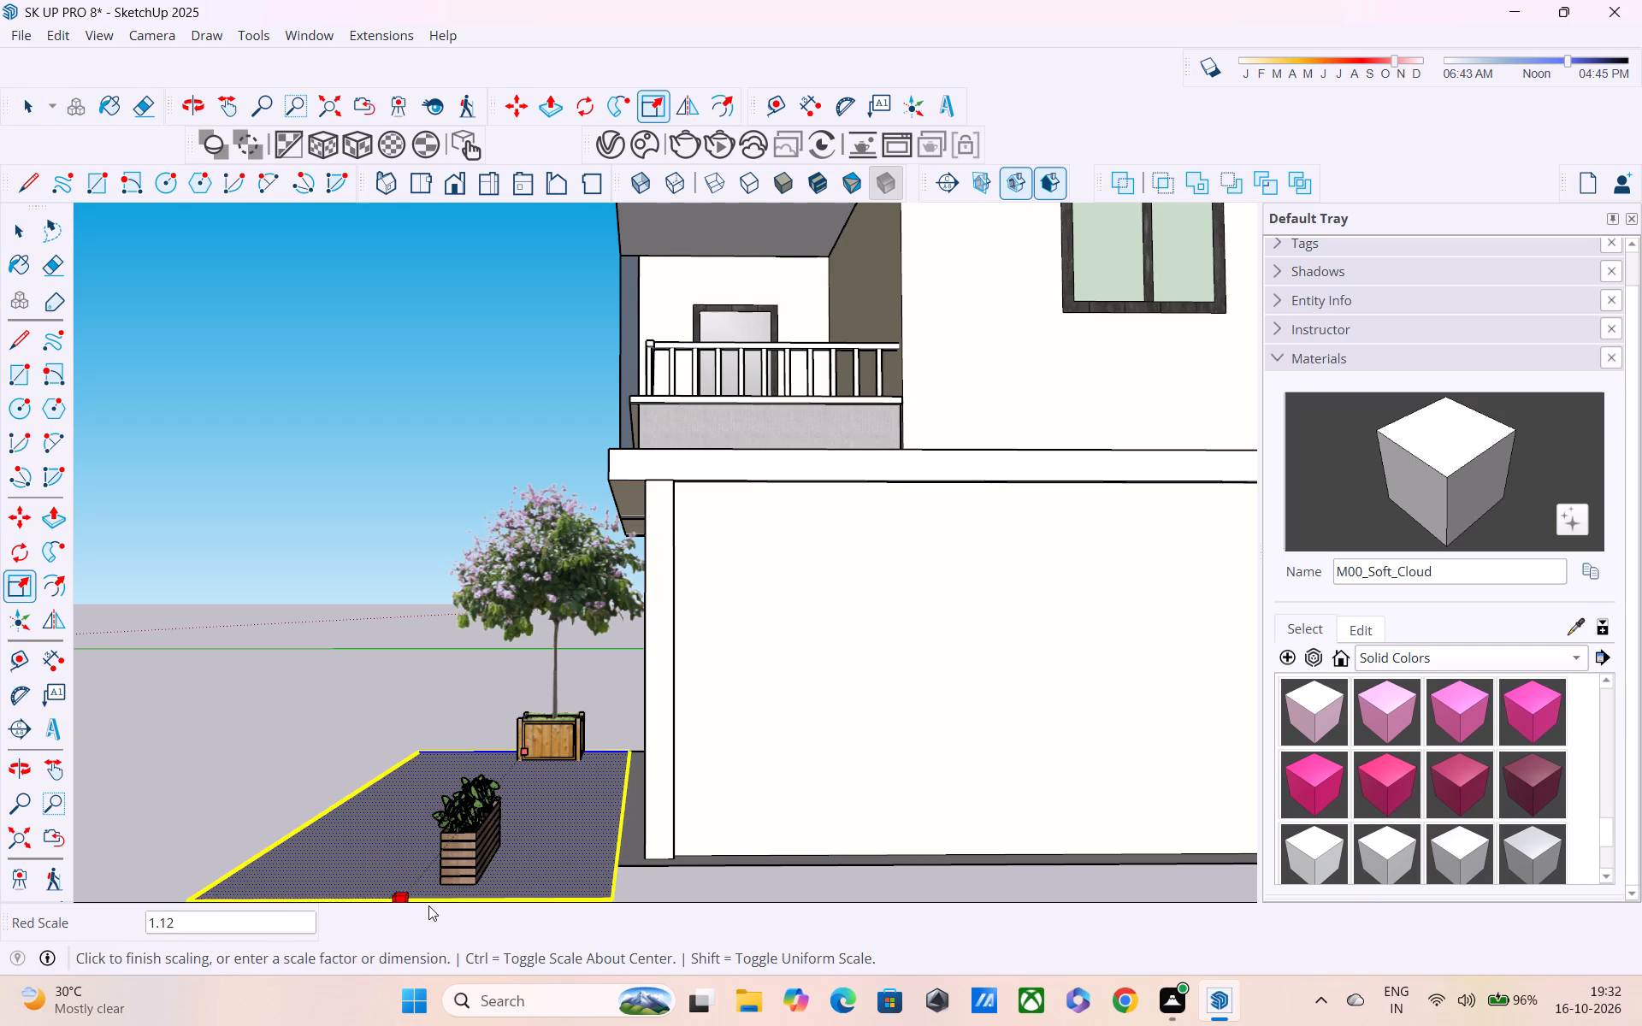
scroll(436, 900, "down", 1)
middle_click_drag(440, 899, 623, 814)
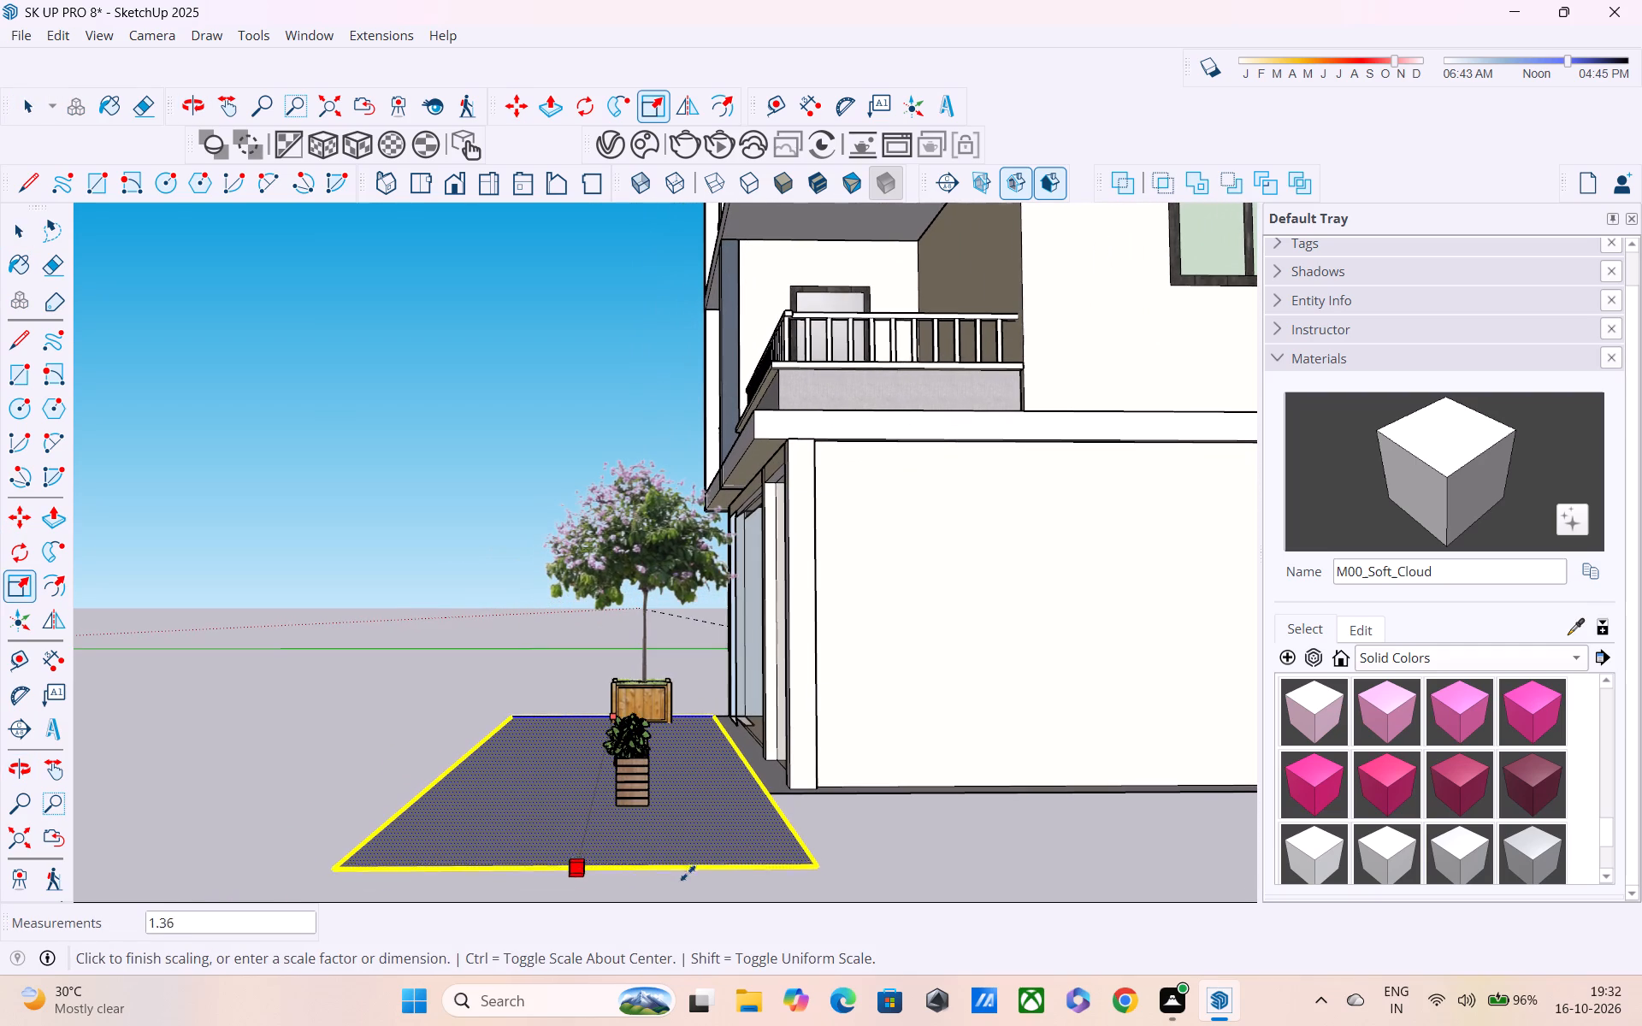
left_click(688, 873)
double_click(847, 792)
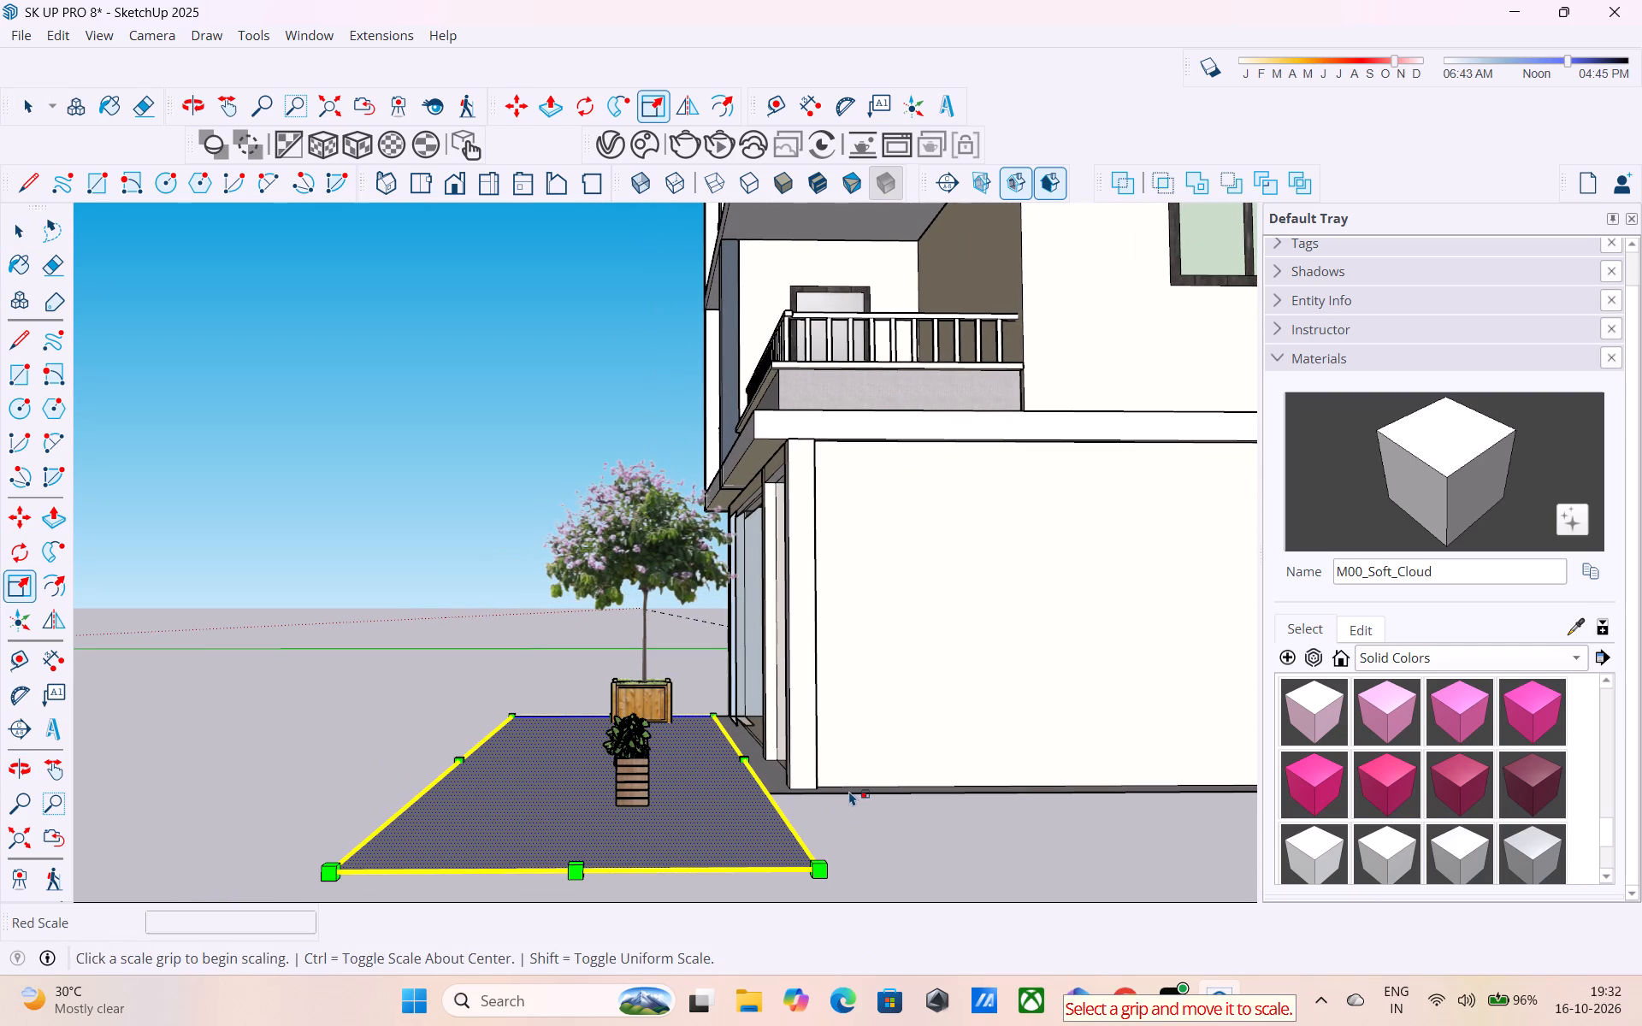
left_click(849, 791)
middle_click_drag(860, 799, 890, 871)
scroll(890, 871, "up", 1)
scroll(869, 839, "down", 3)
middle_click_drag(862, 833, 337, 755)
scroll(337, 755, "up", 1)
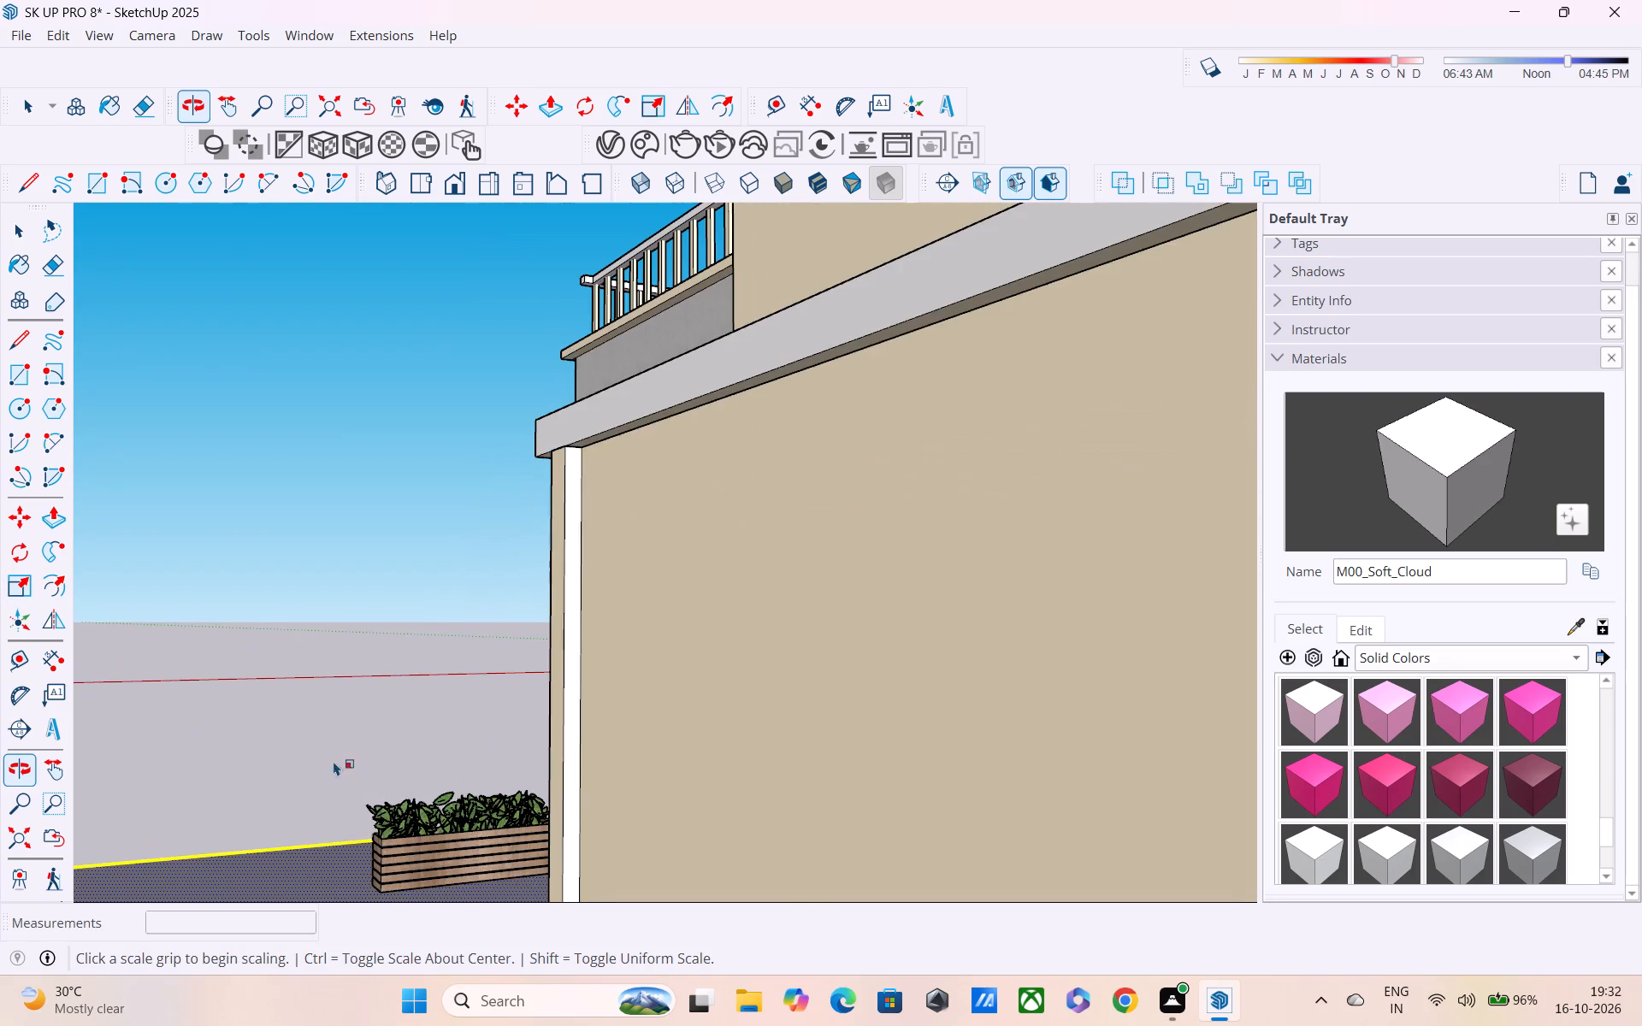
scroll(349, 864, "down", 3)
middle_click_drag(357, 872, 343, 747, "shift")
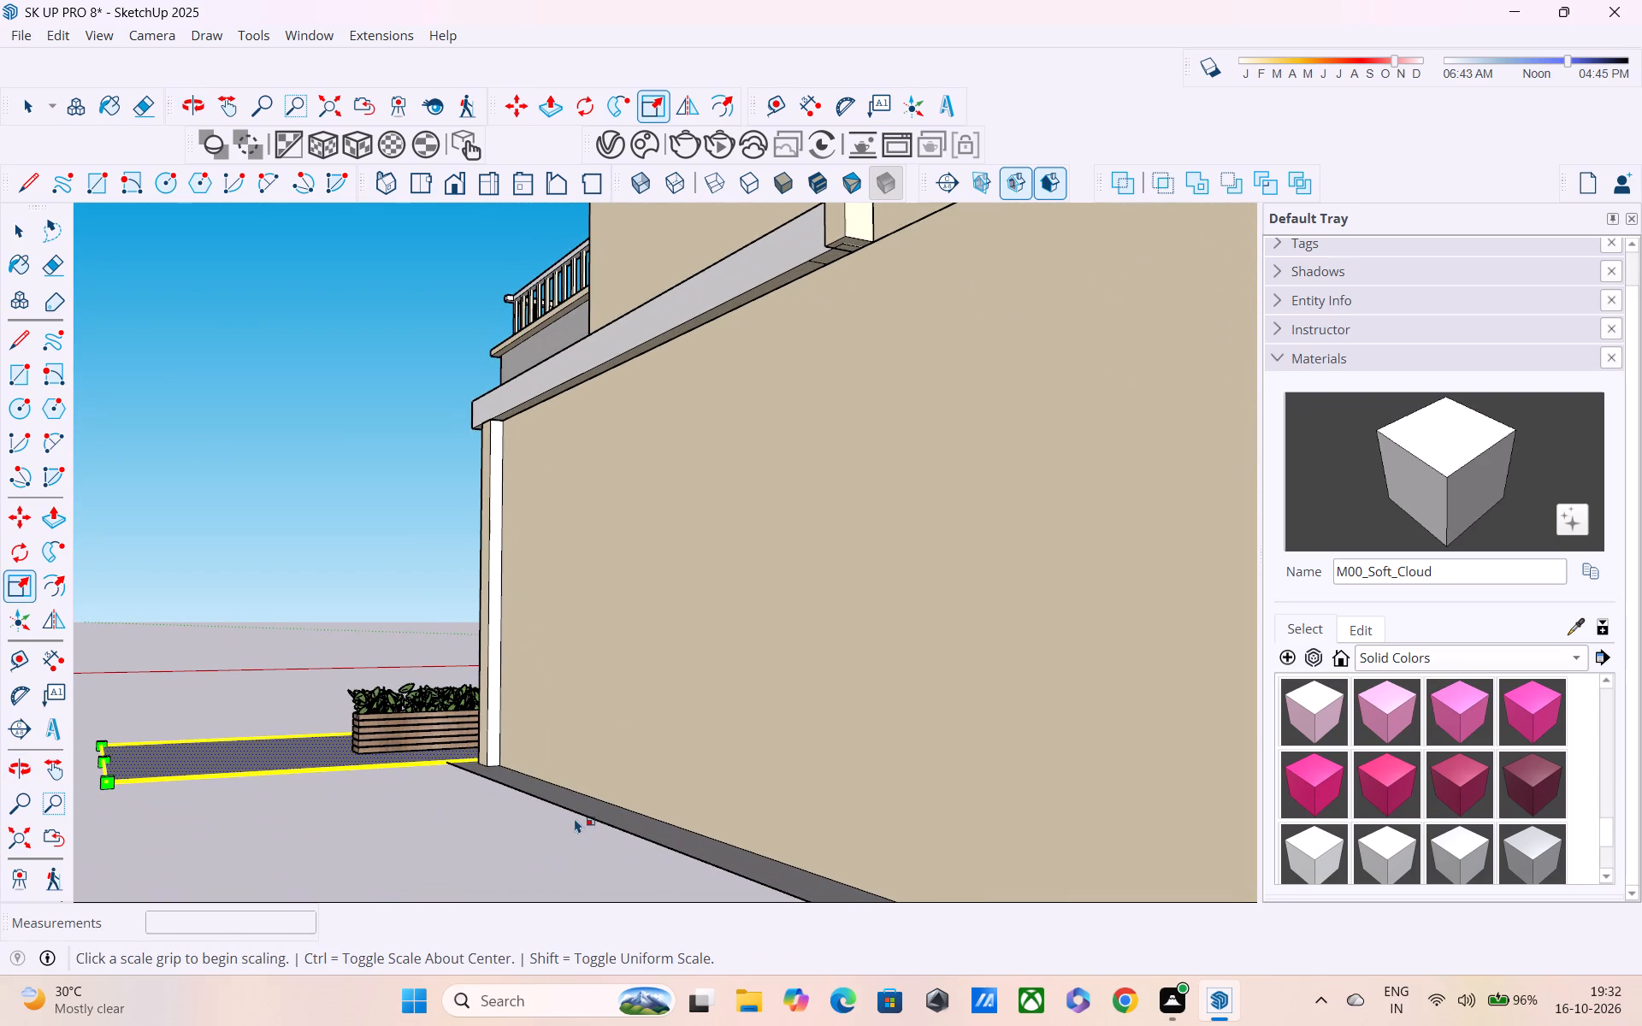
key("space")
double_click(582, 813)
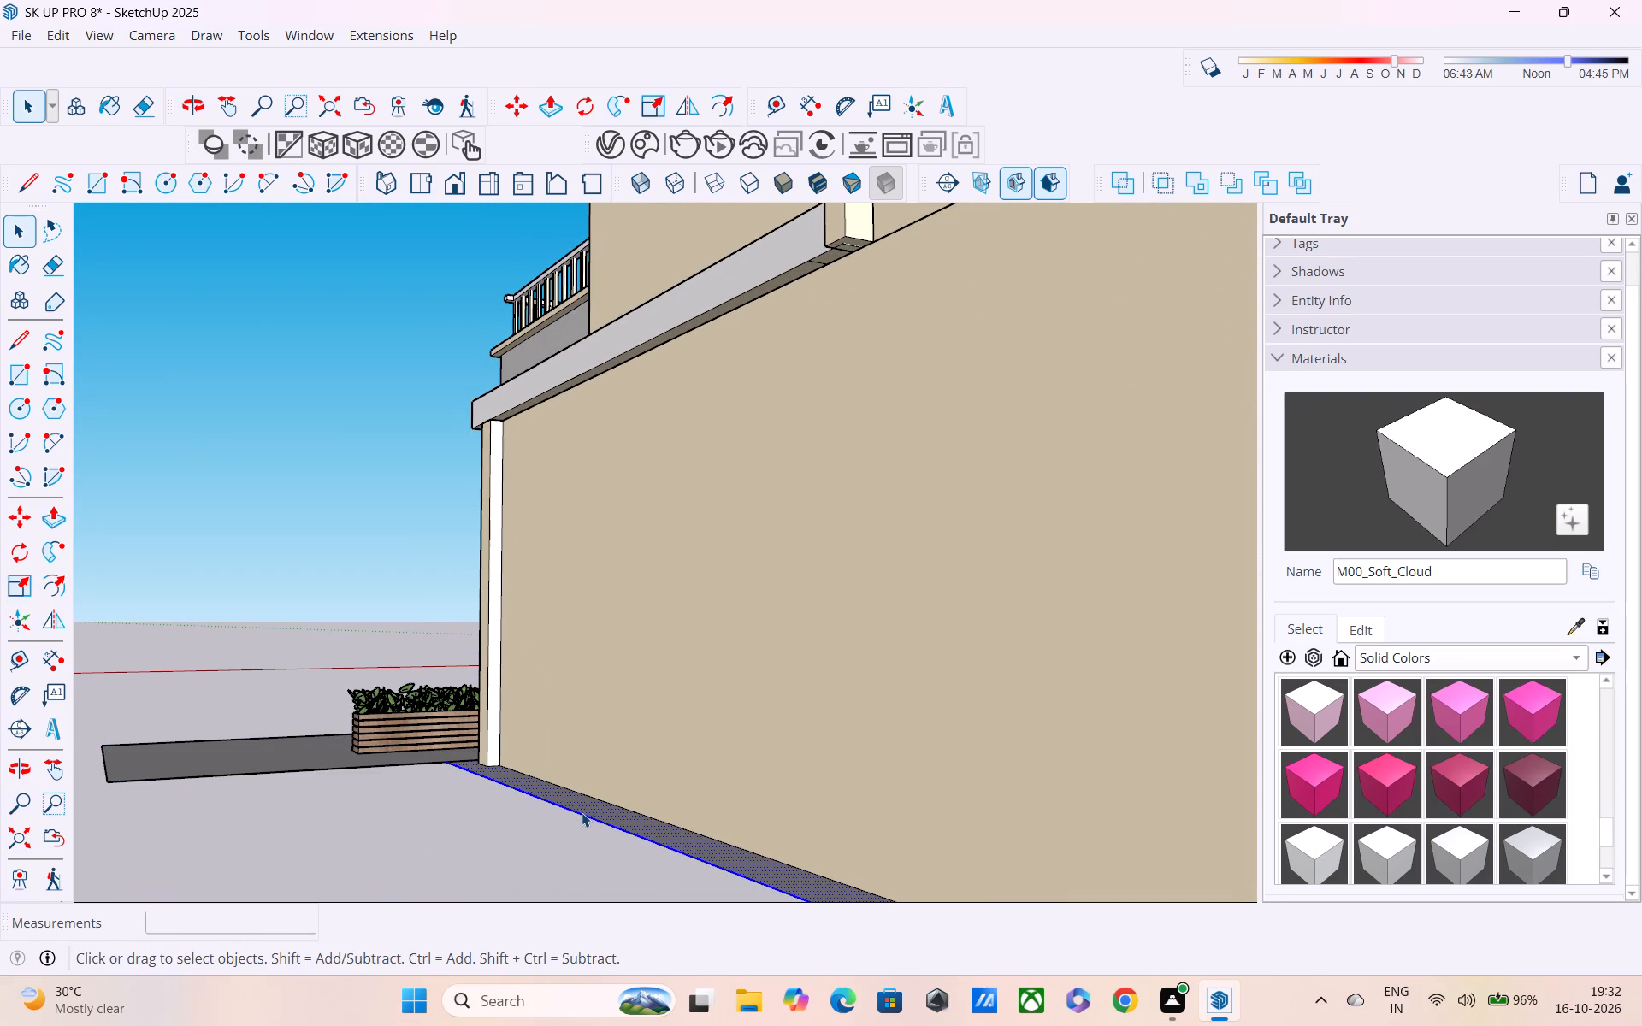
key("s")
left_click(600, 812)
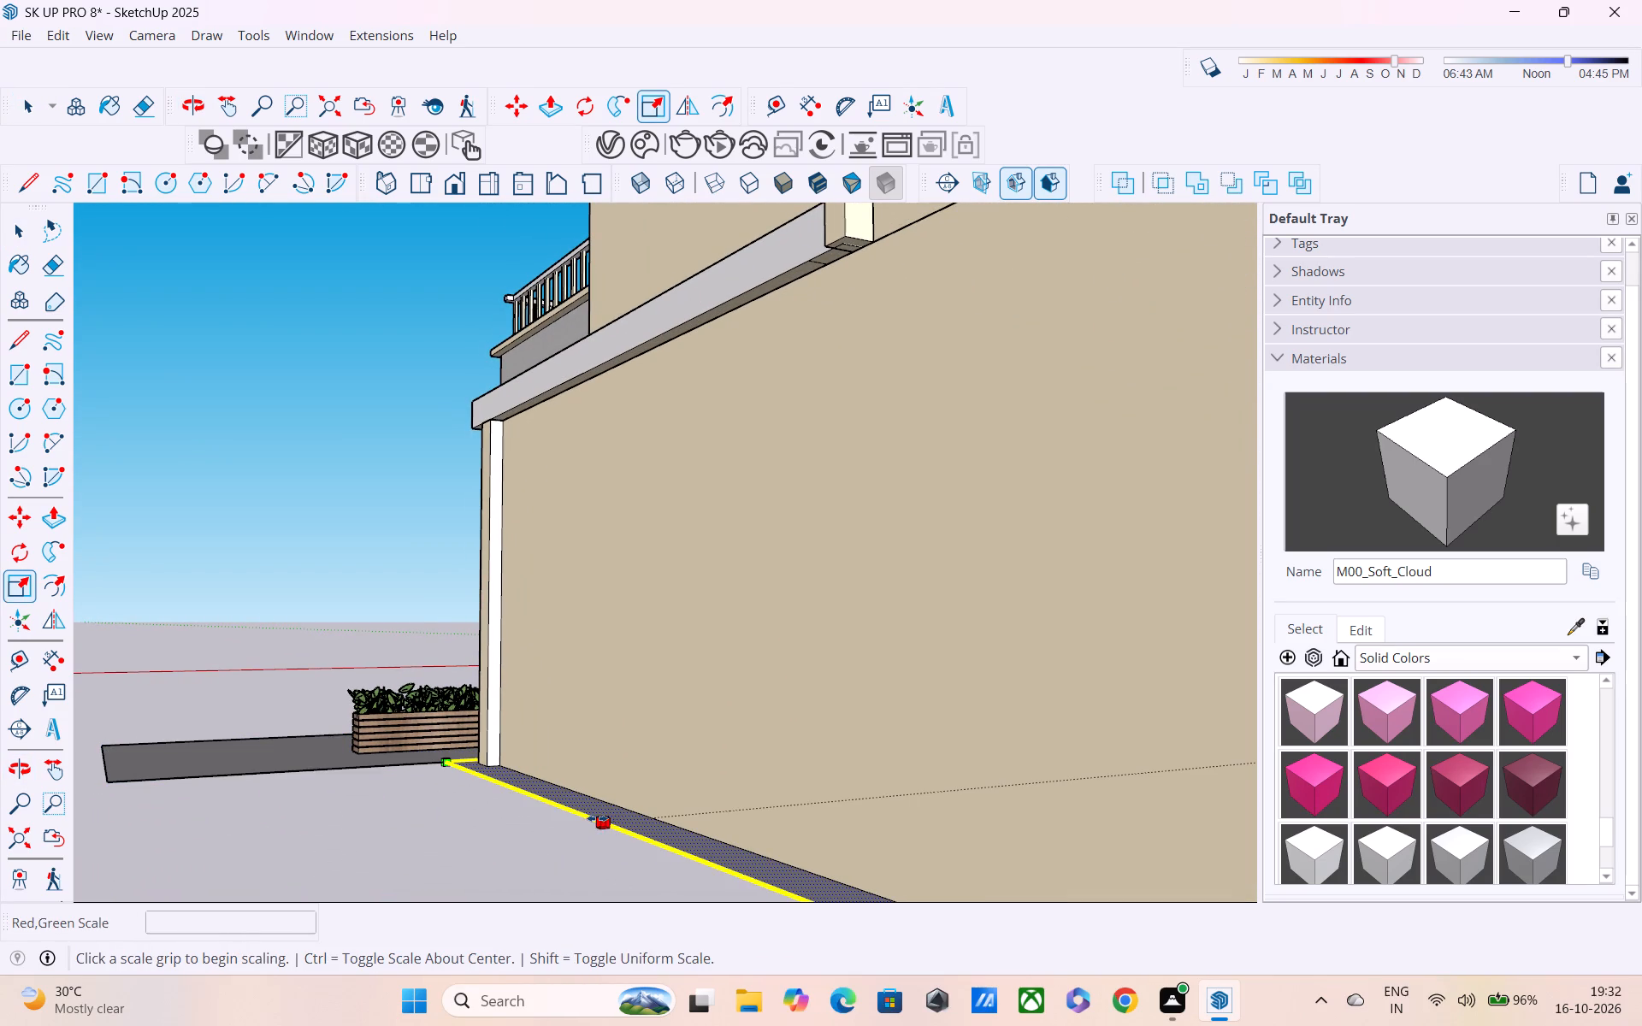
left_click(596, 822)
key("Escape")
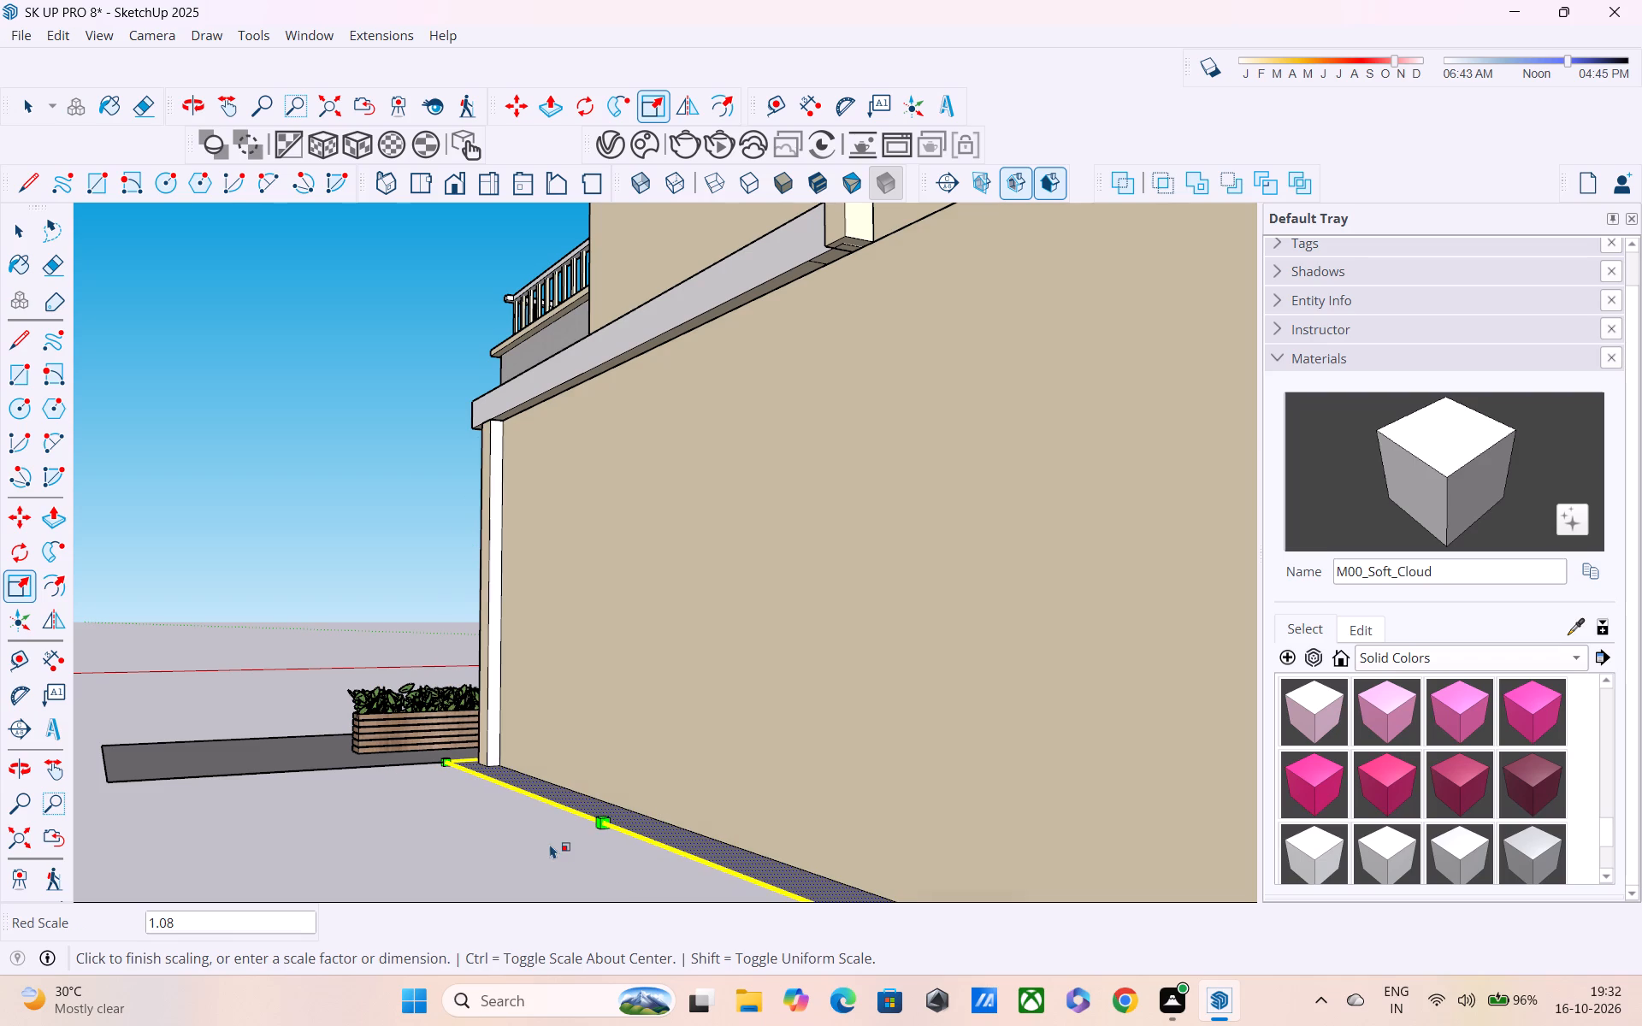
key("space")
Reverse the front paving face and deselect it.
middle_click_drag(599, 840, 899, 885)
scroll(877, 835, "up", 1)
scroll(877, 835, "down", 6)
scroll(875, 842, "up", 1)
middle_click_drag(877, 846, 1022, 882)
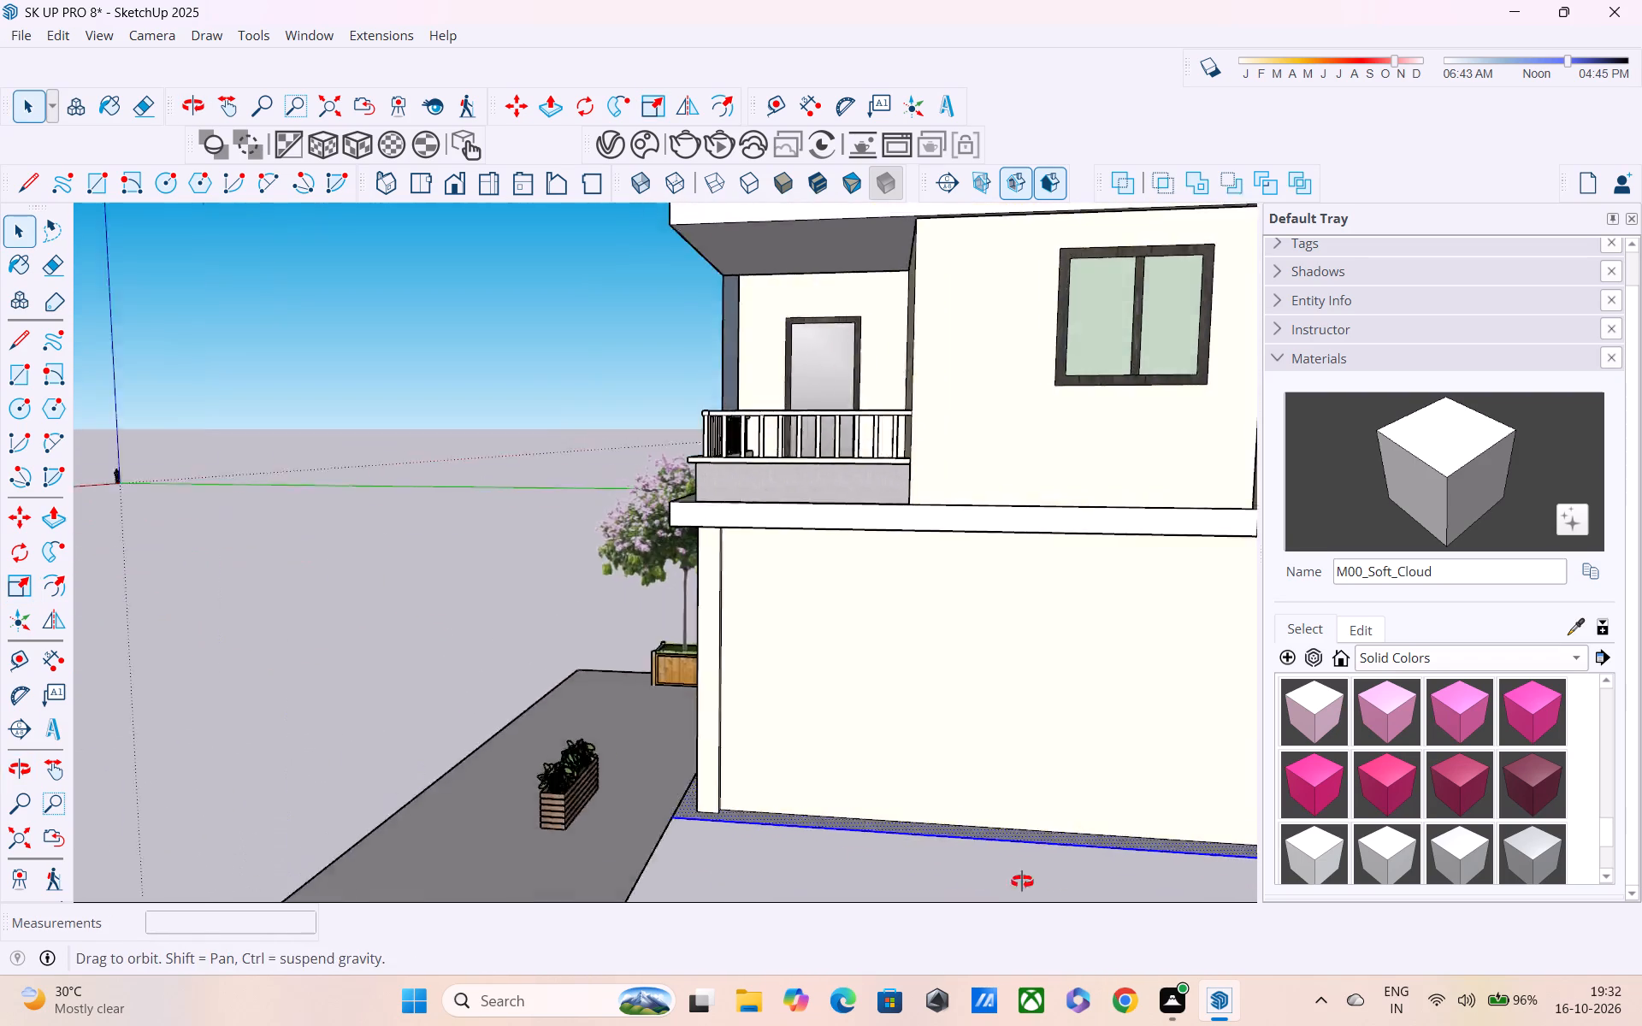
middle_click_drag(1022, 882, 1114, 864)
scroll(1114, 853, "up", 1)
scroll(1100, 827, "down", 5)
middle_click_drag(957, 845, 1024, 893)
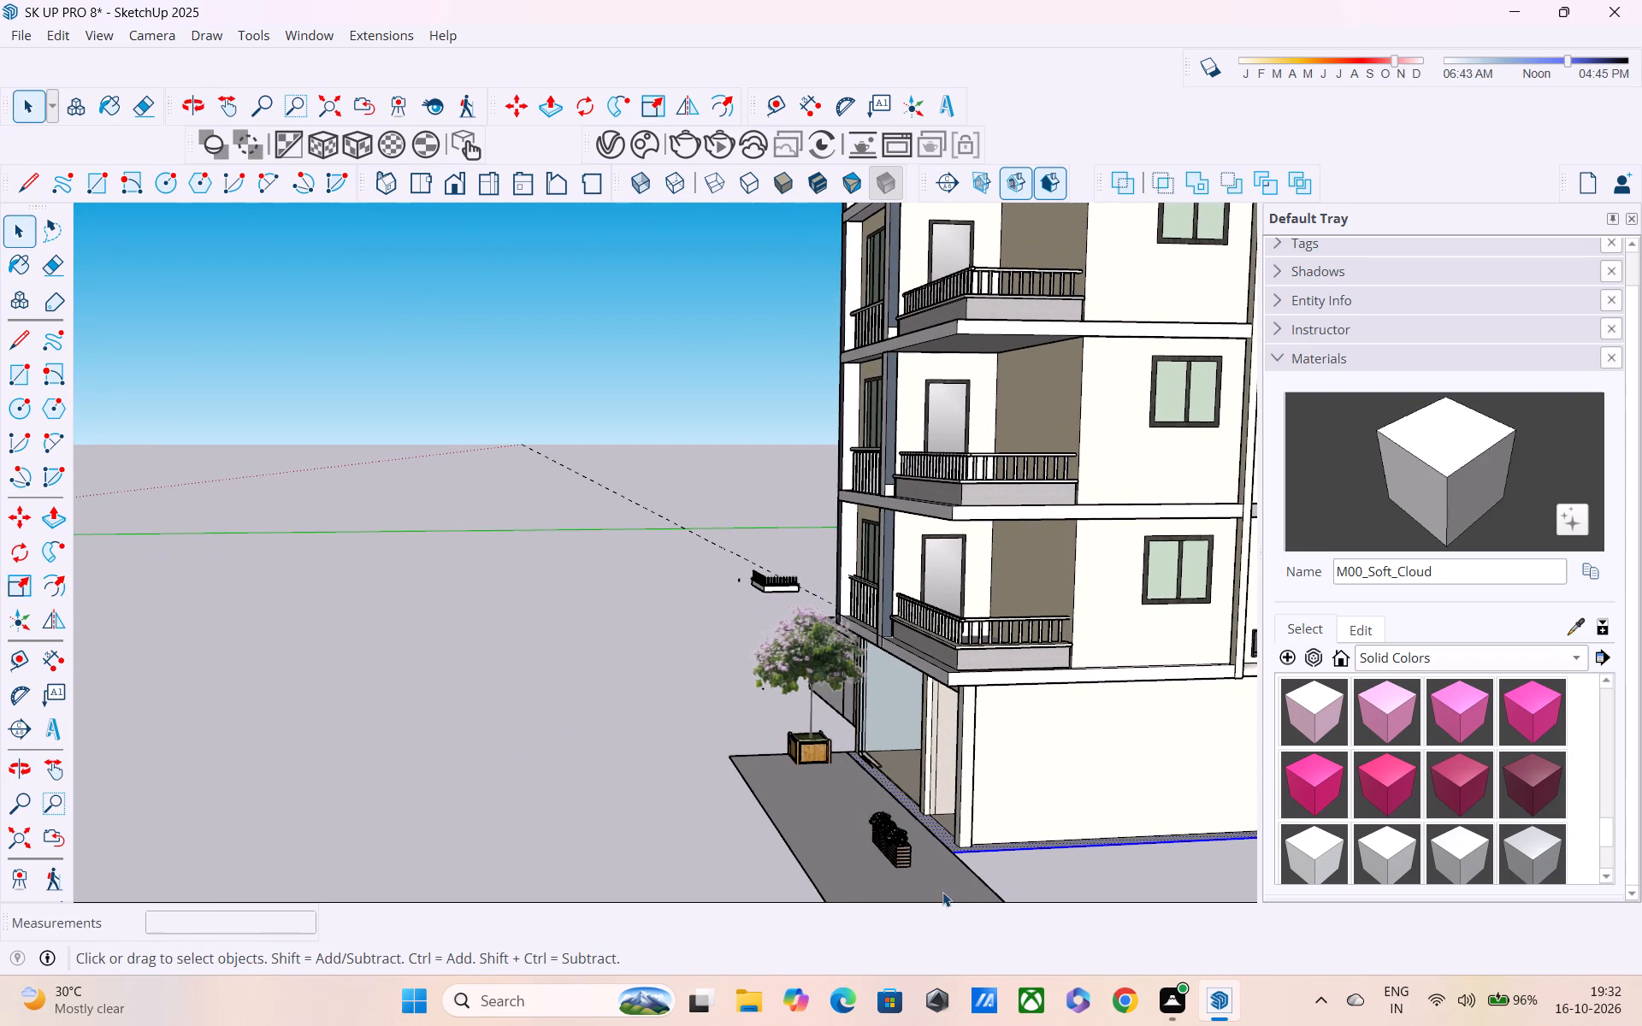
left_click(942, 893)
right_click(937, 849)
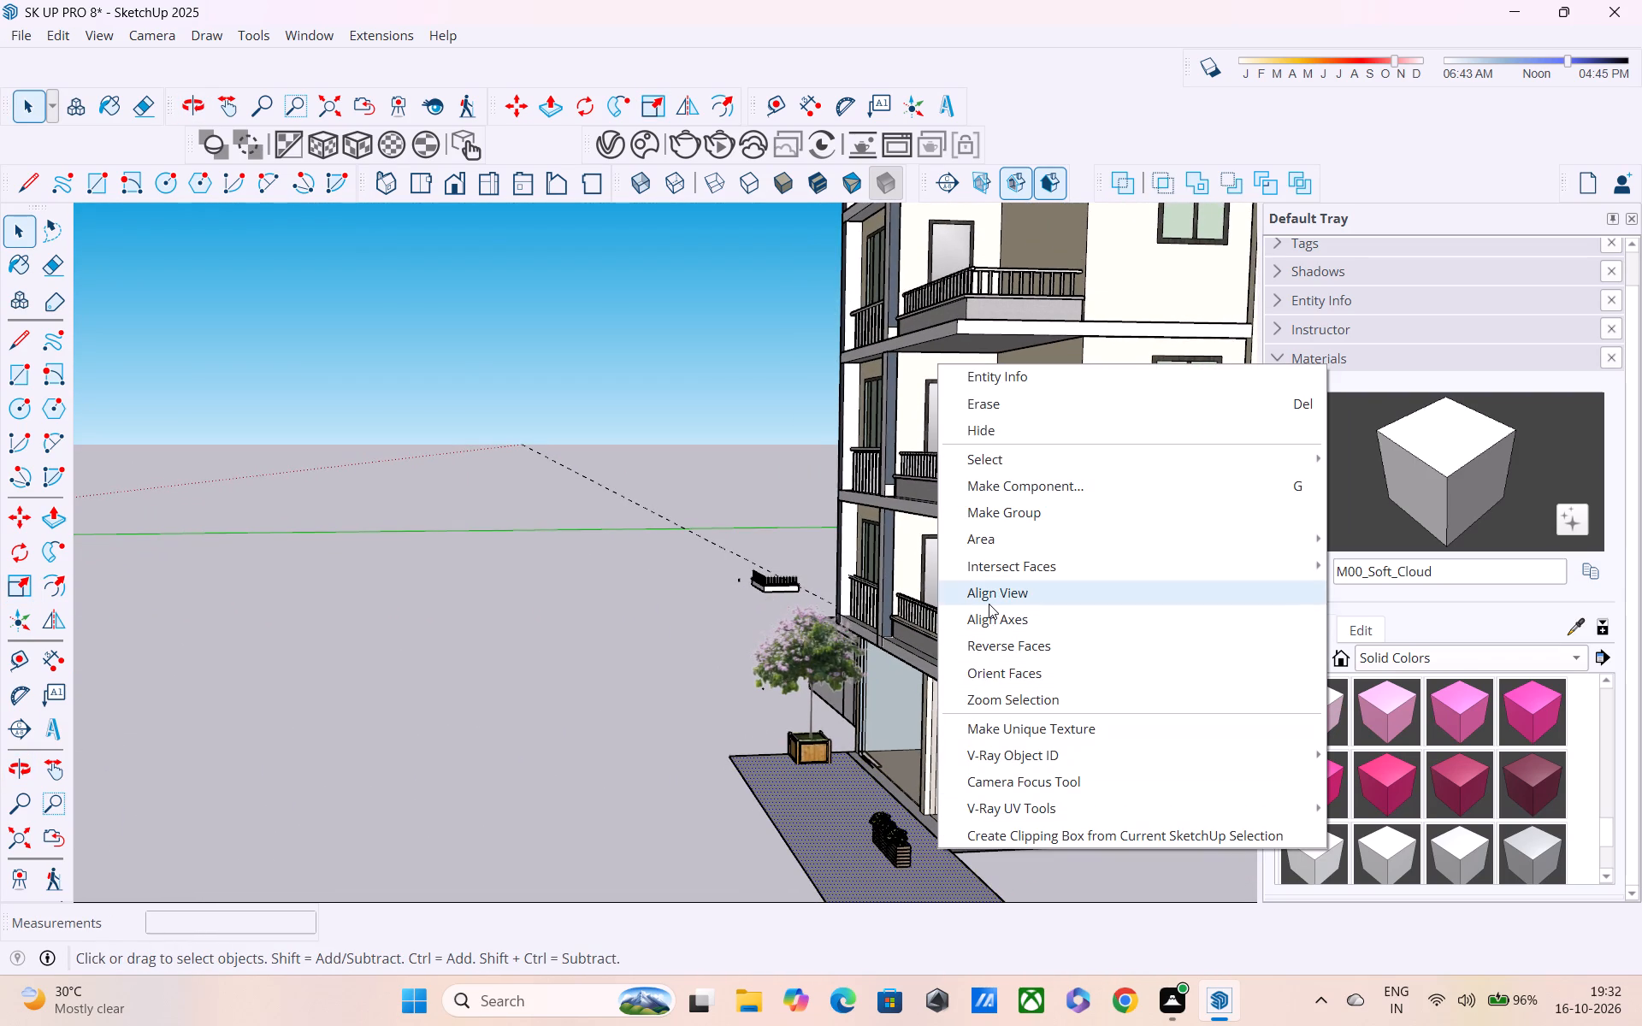
left_click(1000, 657)
middle_click_drag(1007, 723, 875, 697)
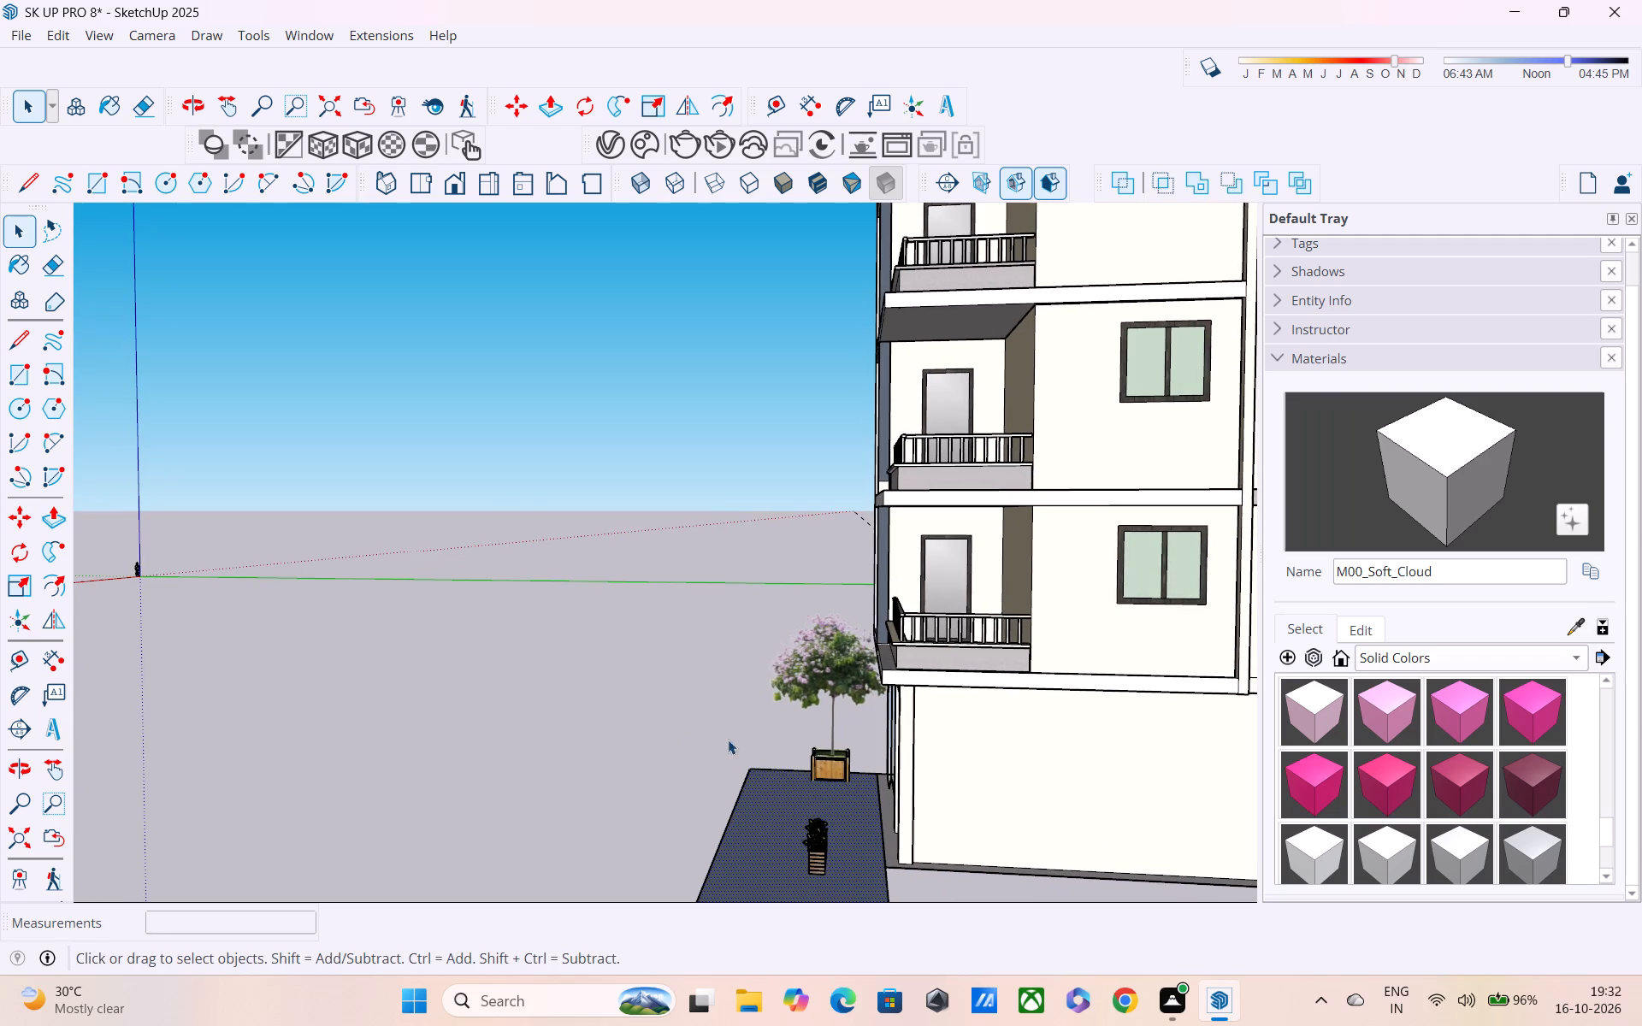
key("space")
left_click(645, 739)
Draw a rectangle about 30' by 10' along the side wall, from the front paving's outer corner to the building's rear corner.
middle_click_drag(804, 818, 1072, 725)
scroll(1080, 724, "down", 2)
middle_click_drag(1140, 775, 1016, 881)
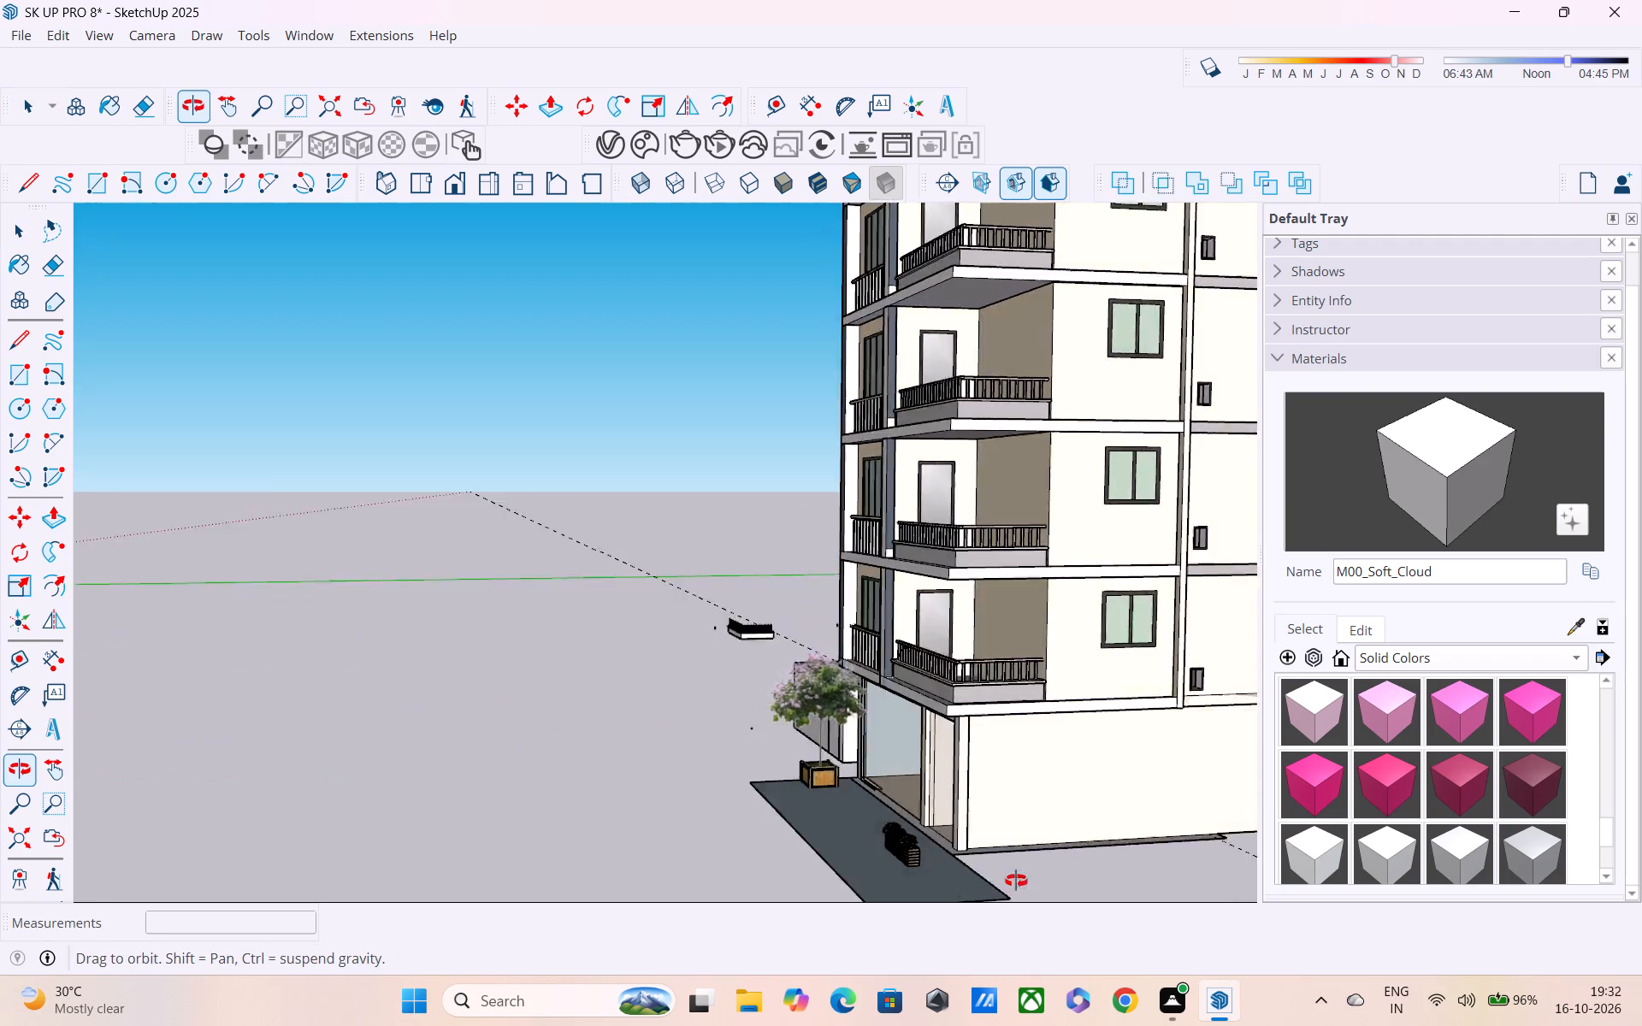
middle_click_drag(1016, 881, 635, 886)
scroll(635, 882, "down", 3)
middle_click_drag(633, 878, 538, 662, "shift")
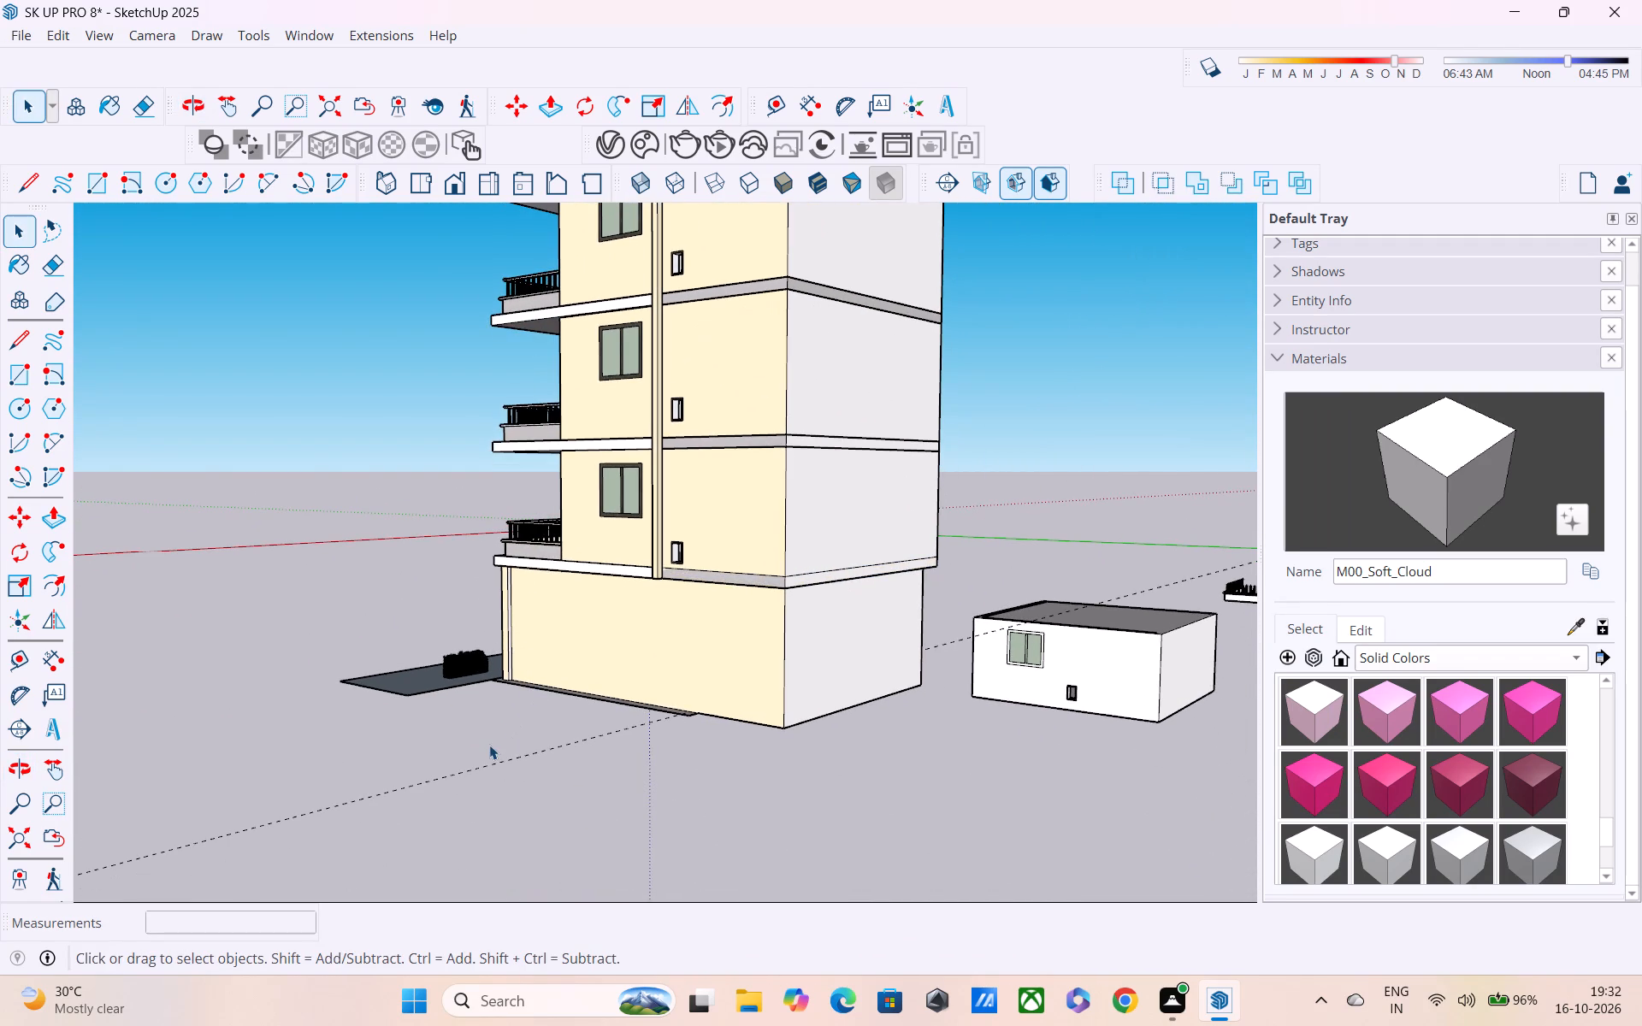
key("r")
scroll(432, 750, "up", 4)
left_click(400, 668)
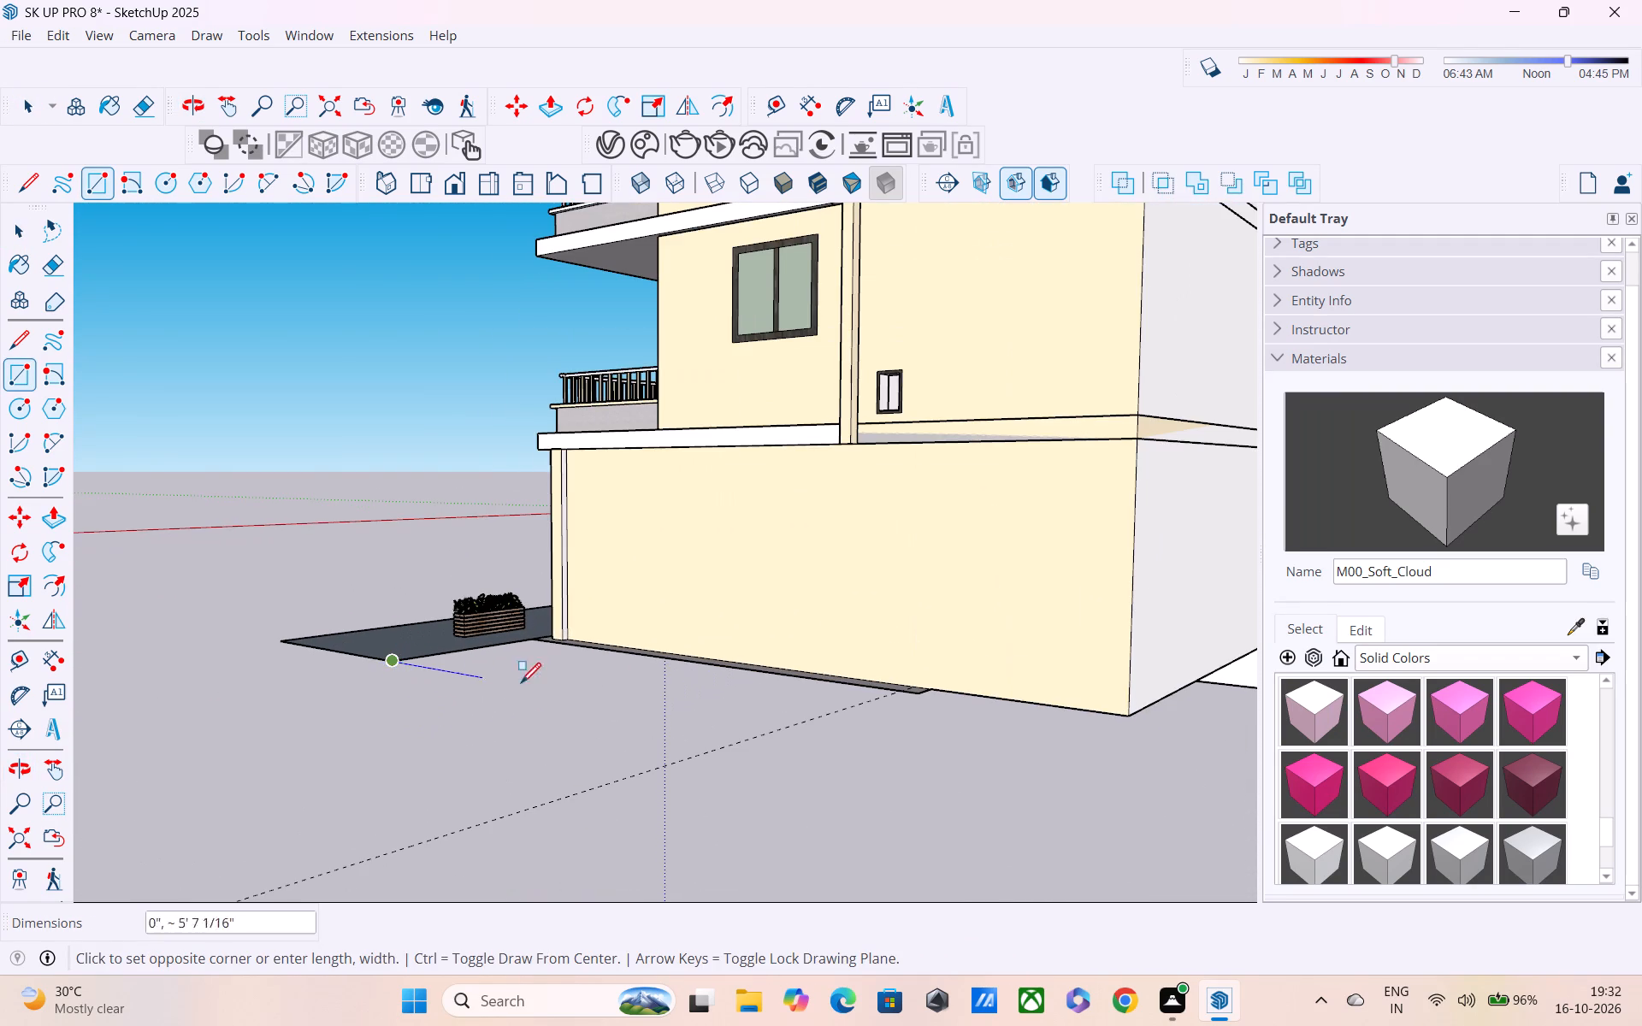
left_click(1120, 714)
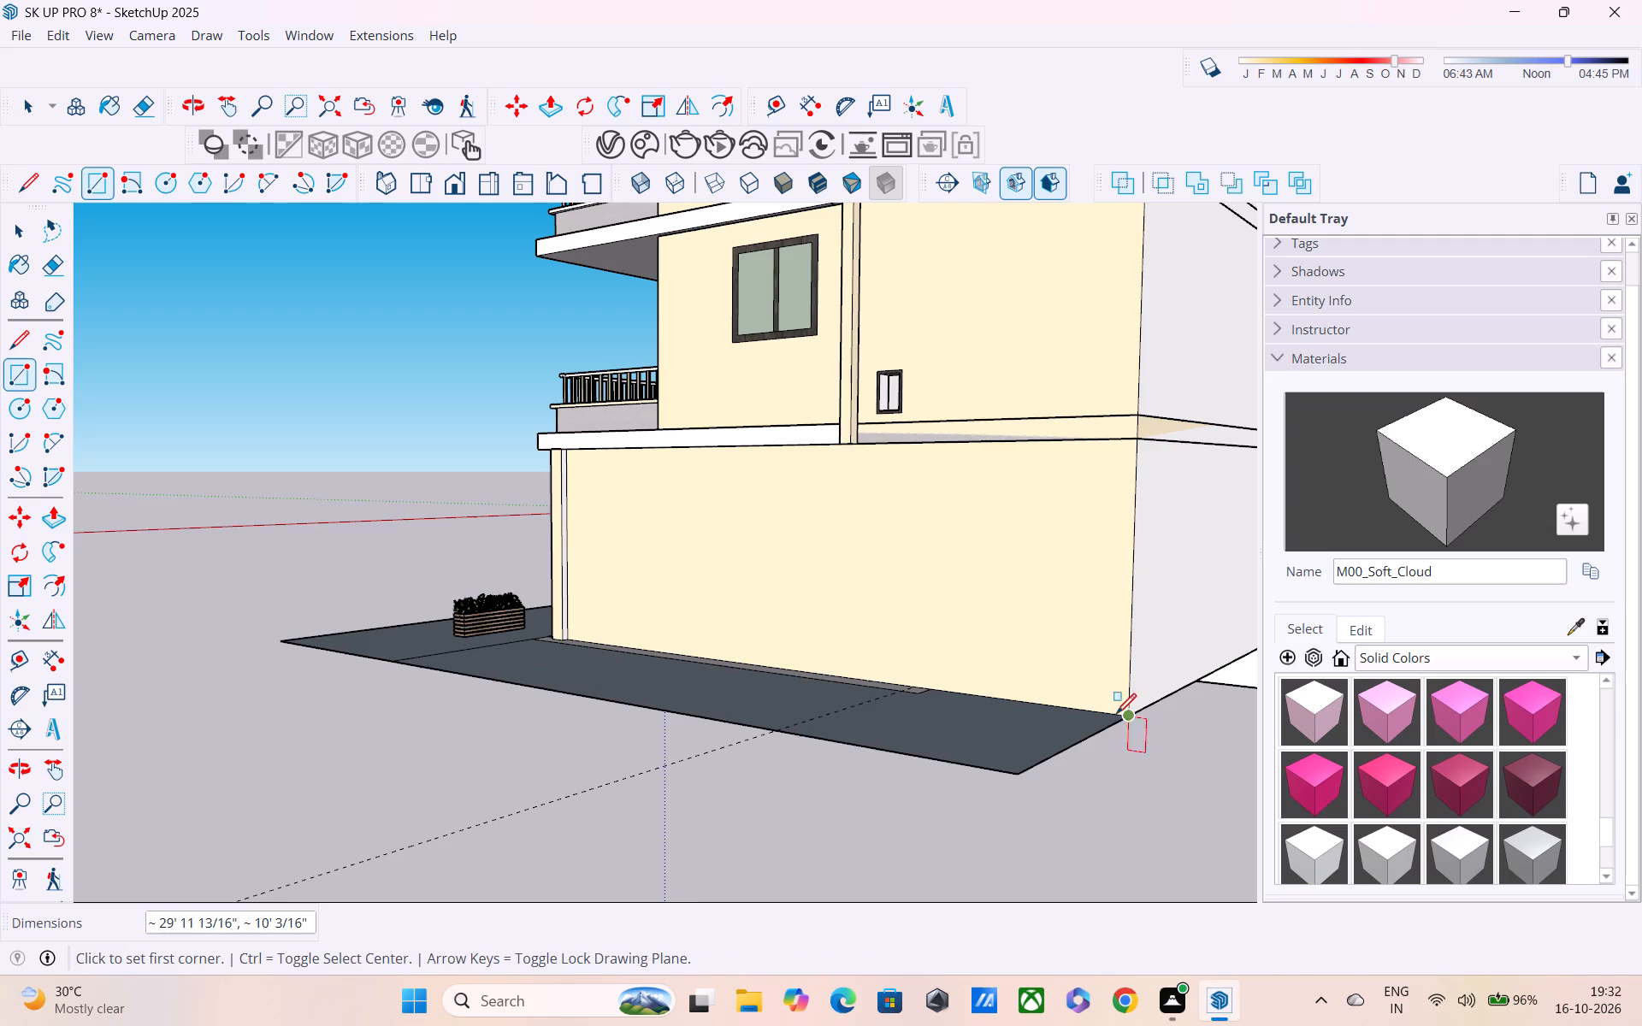
middle_click_drag(1018, 726, 1554, 754)
middle_click_drag(998, 702, 1284, 739)
middle_click_drag(879, 628, 988, 675)
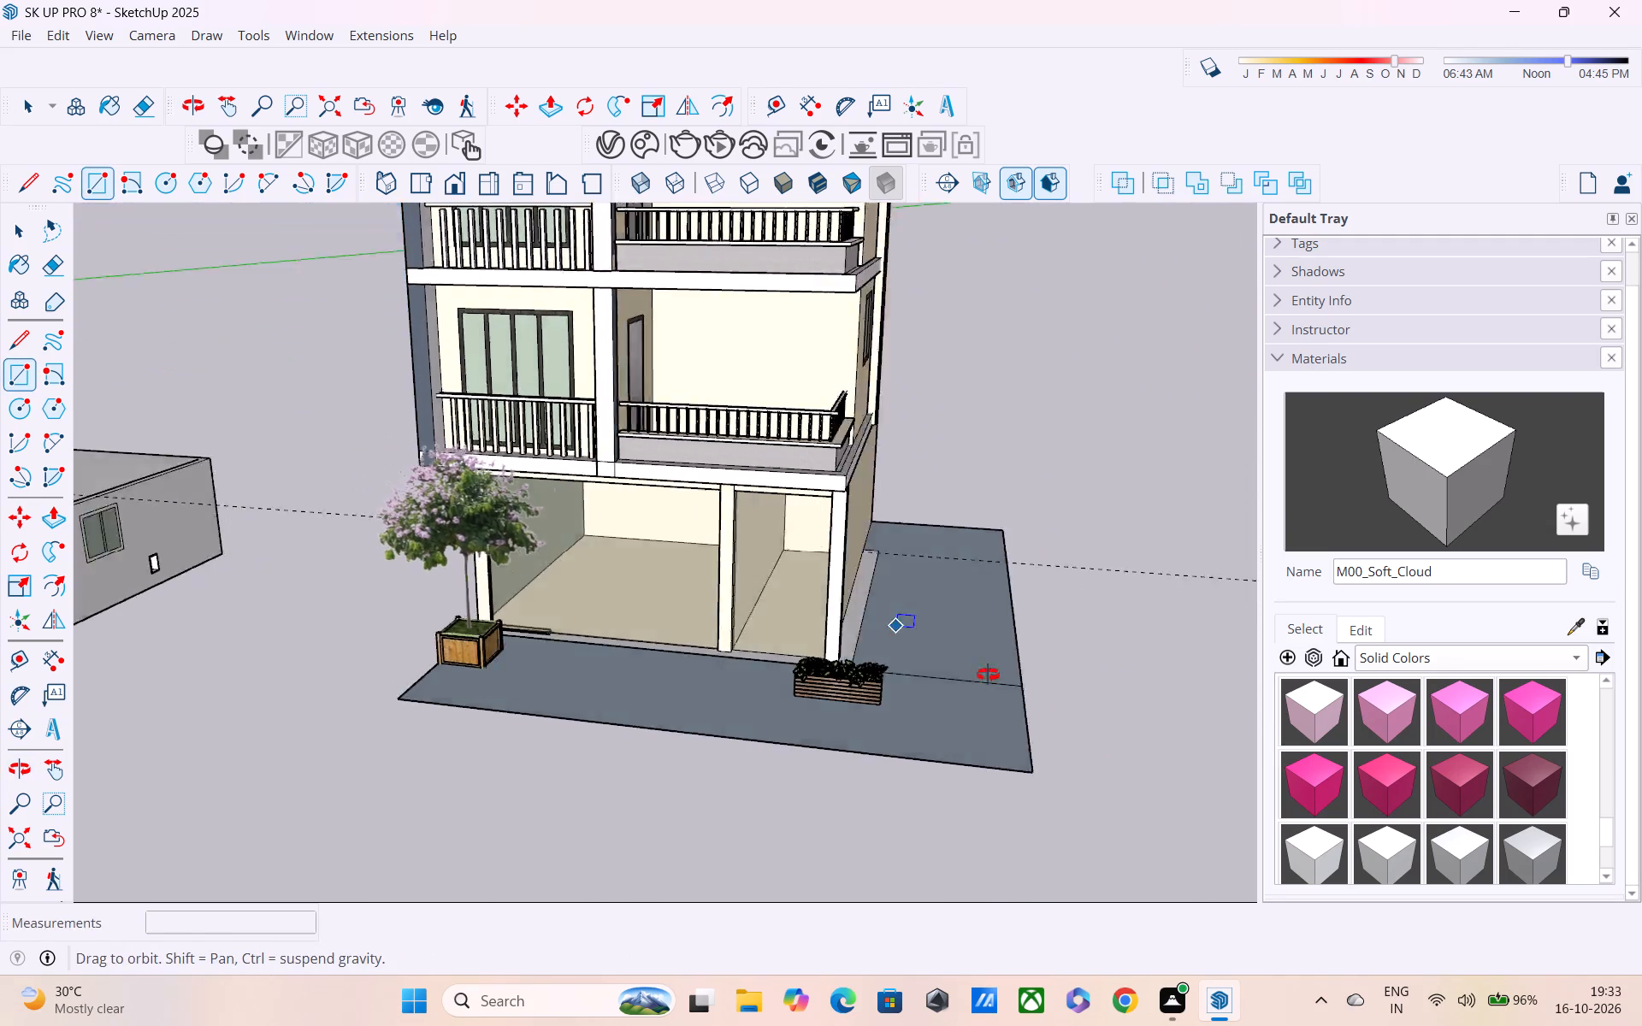
middle_click_drag(988, 675, 1019, 675)
key("space")
Copy the potted tree about 25' across to the side paving, just behind the planter.
scroll(910, 640, "up", 3)
middle_click_drag(910, 640, 895, 563)
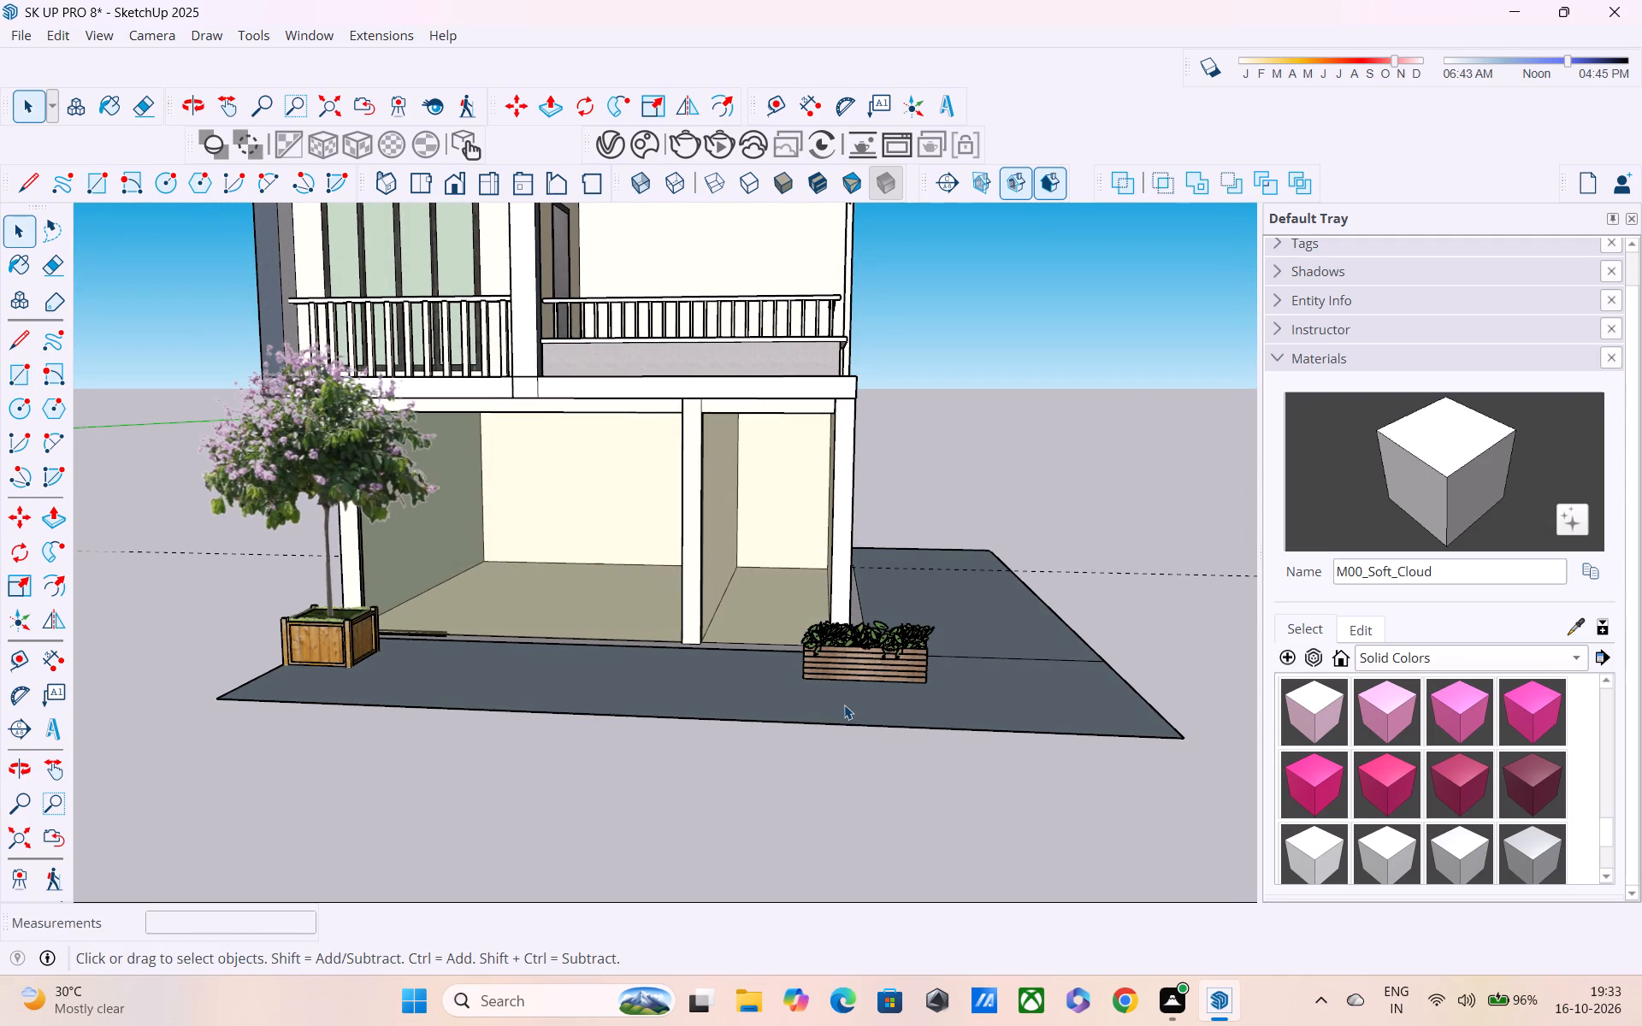
left_click(316, 634)
key("m")
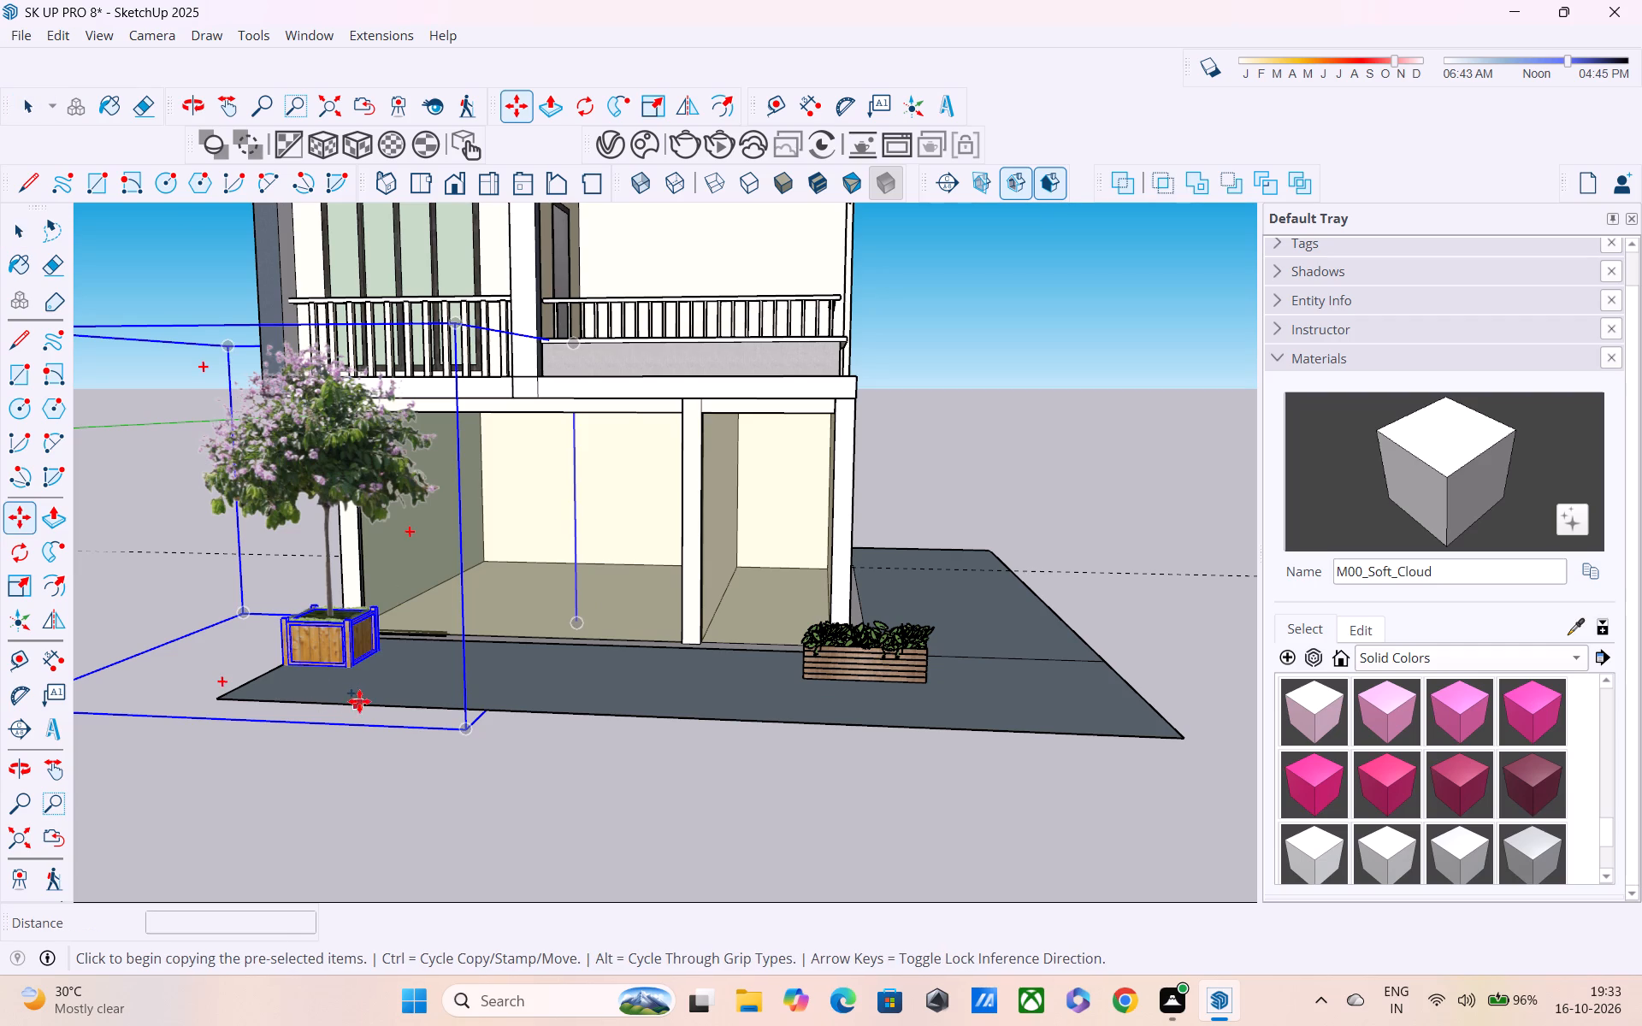
left_click(346, 666)
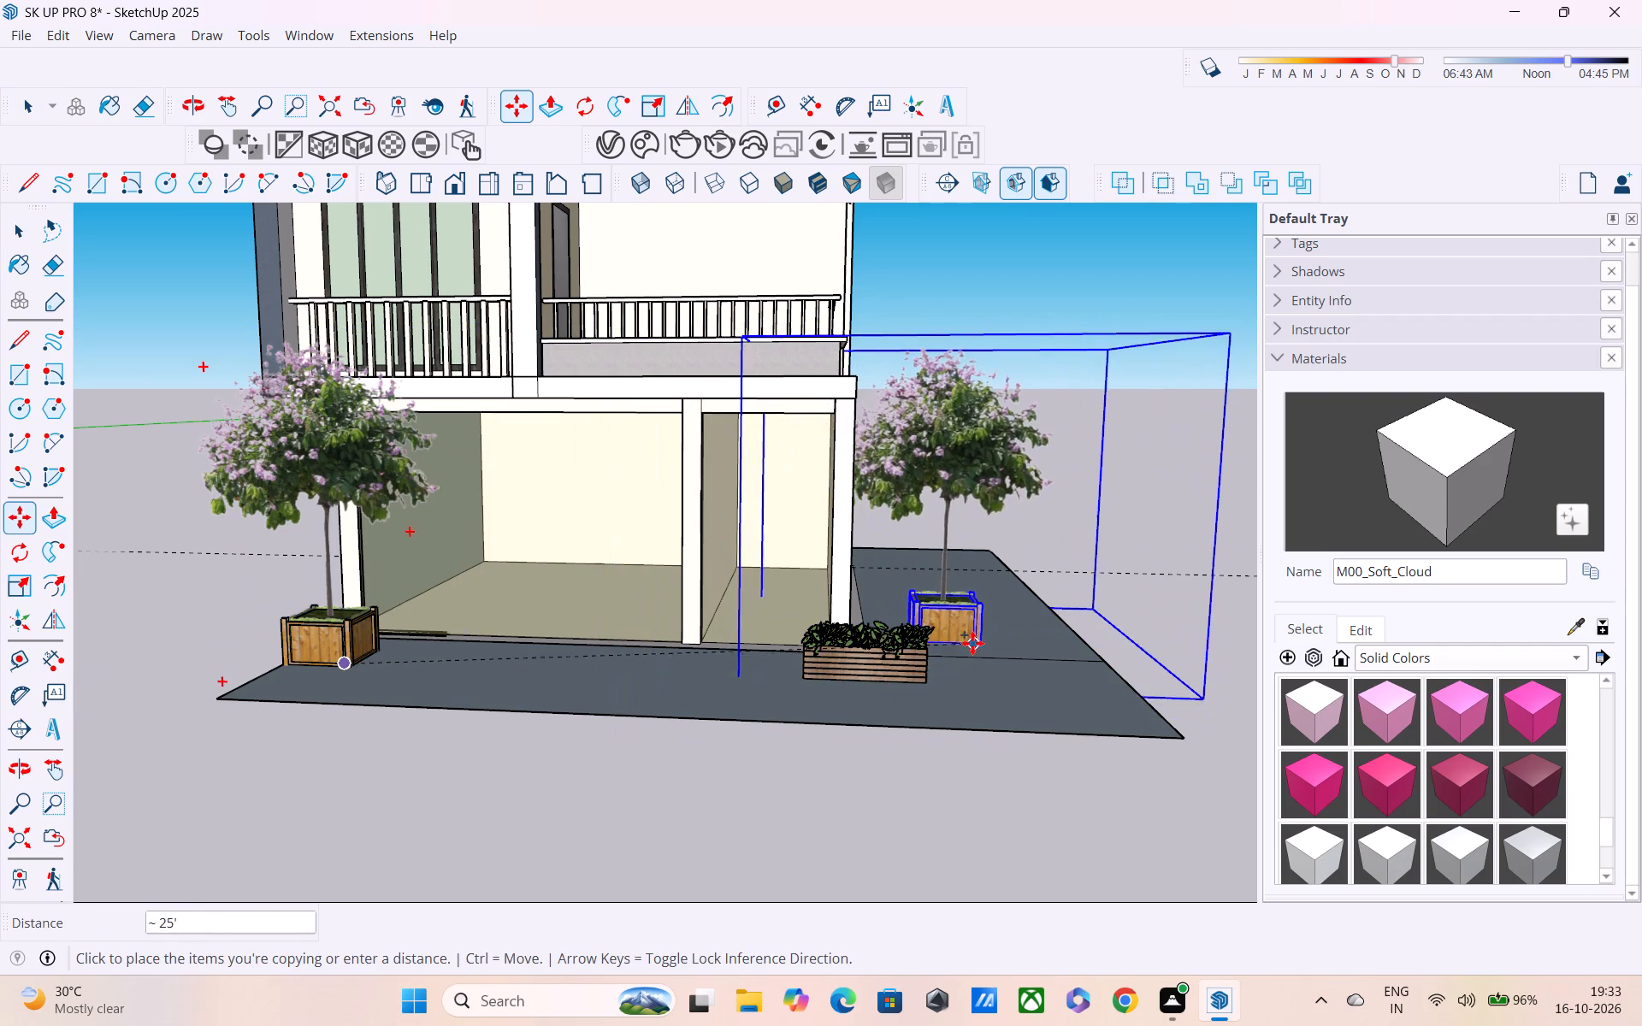
left_click(960, 634)
scroll(848, 695, "down", 1)
middle_click_drag(876, 728, 895, 749)
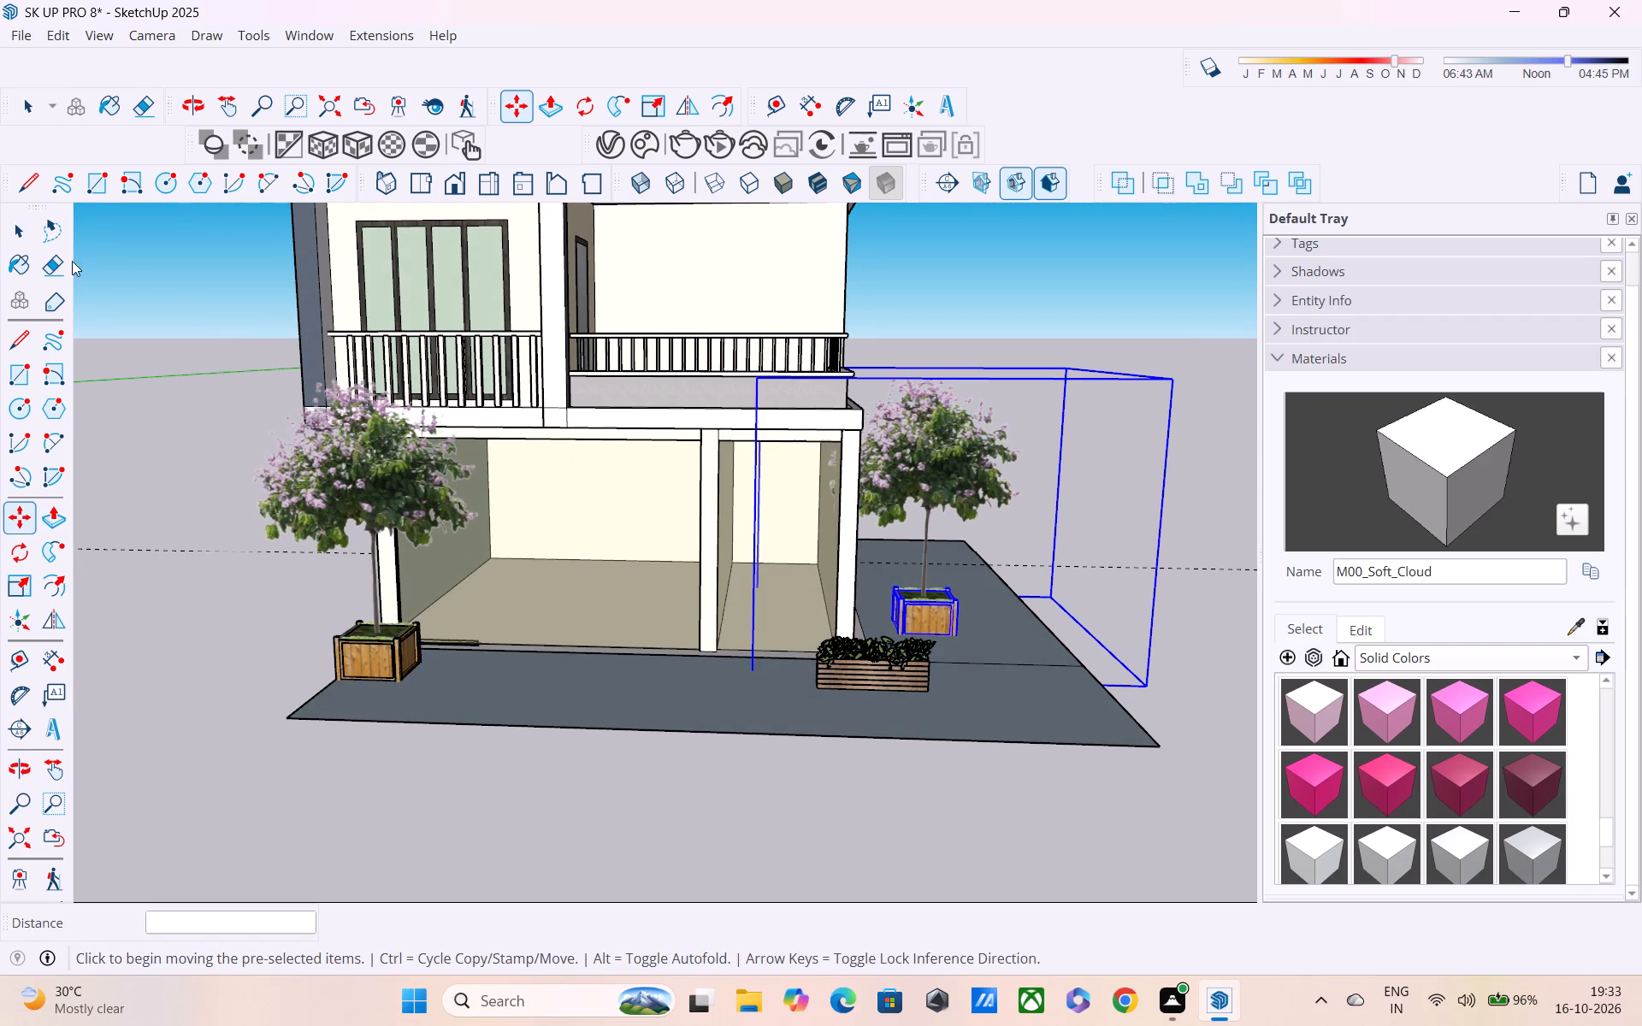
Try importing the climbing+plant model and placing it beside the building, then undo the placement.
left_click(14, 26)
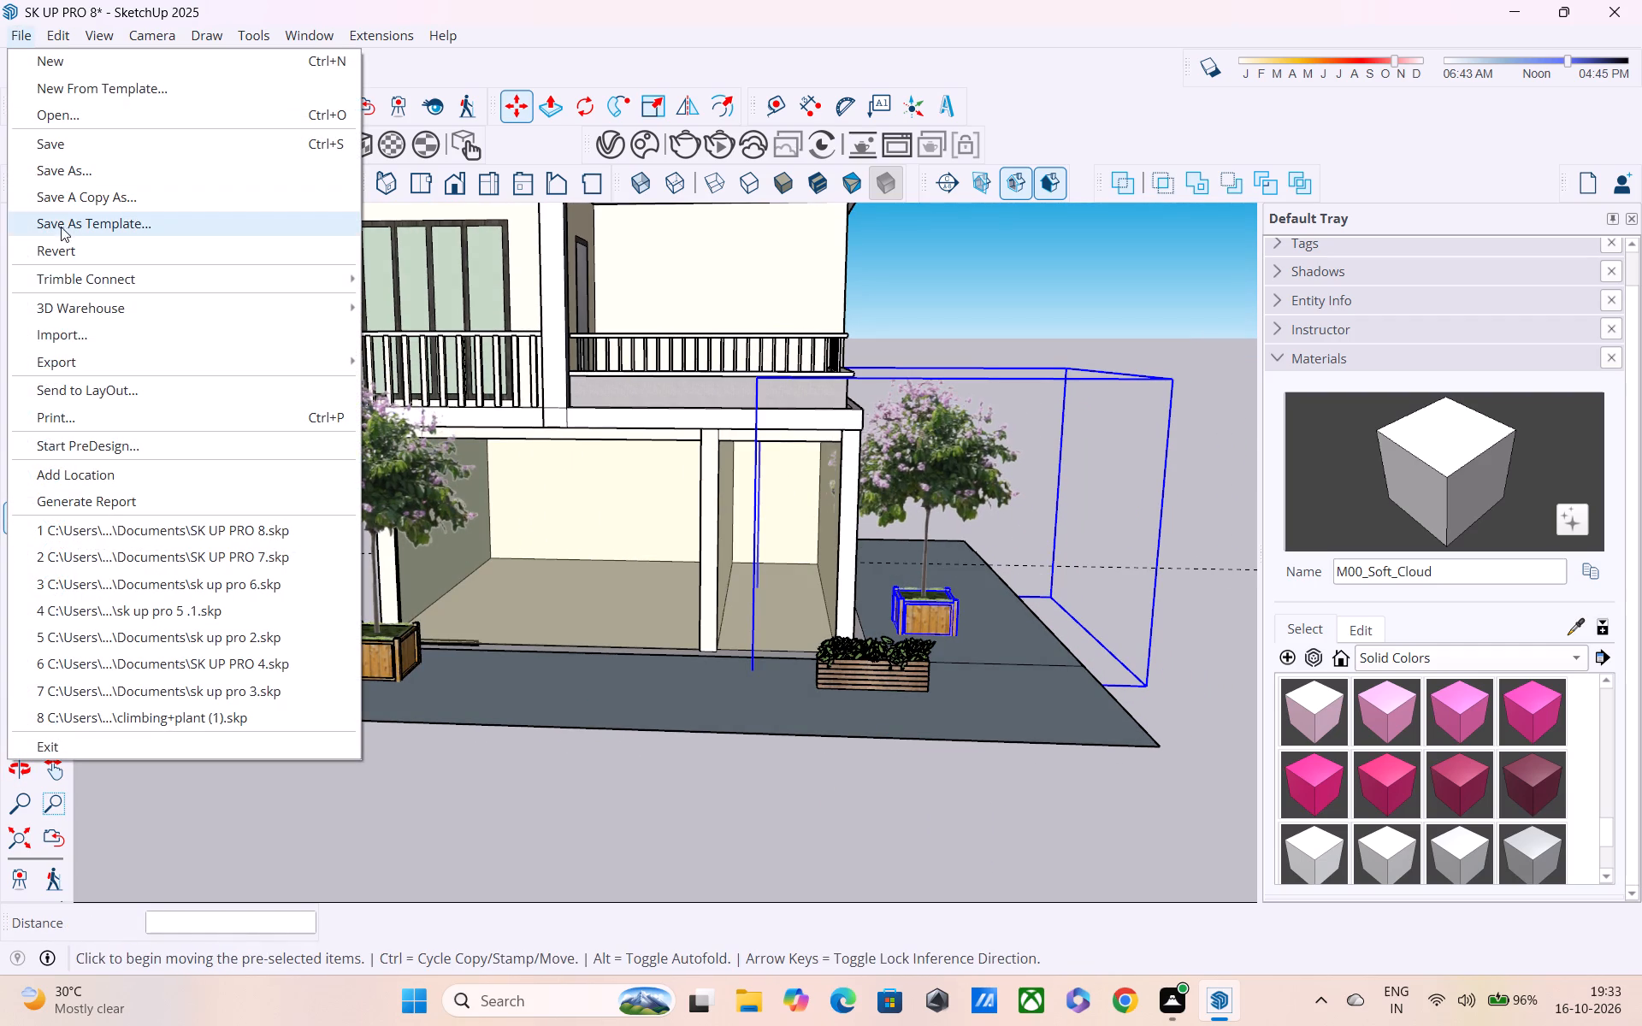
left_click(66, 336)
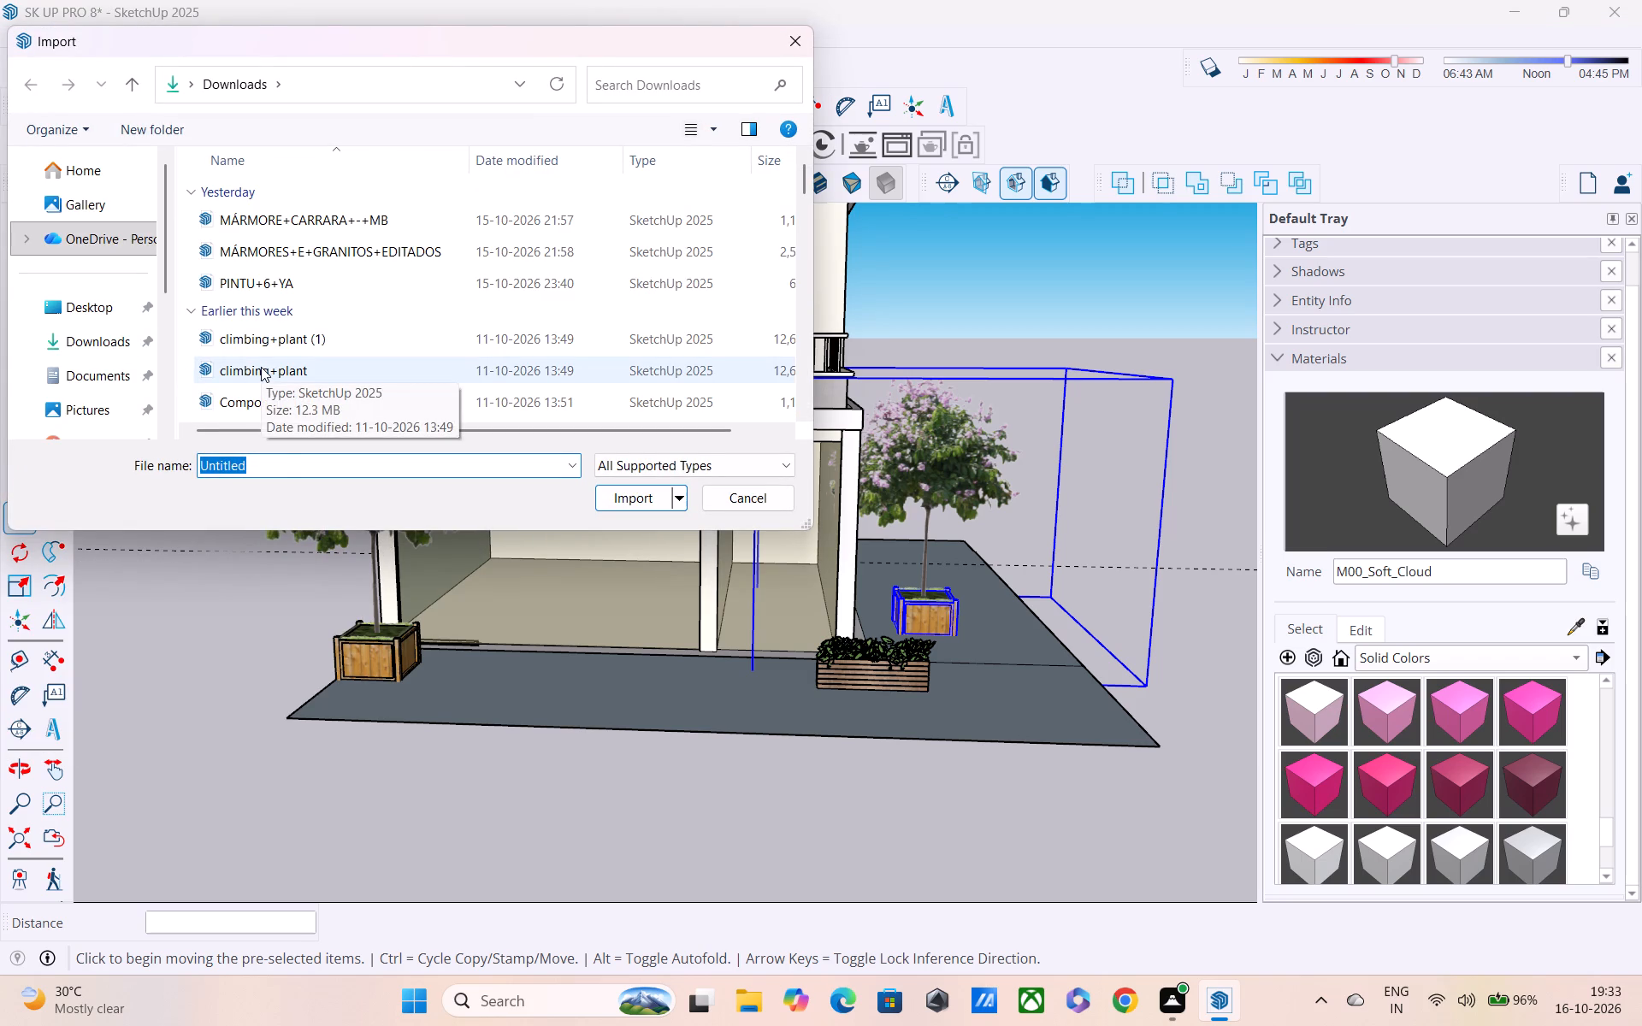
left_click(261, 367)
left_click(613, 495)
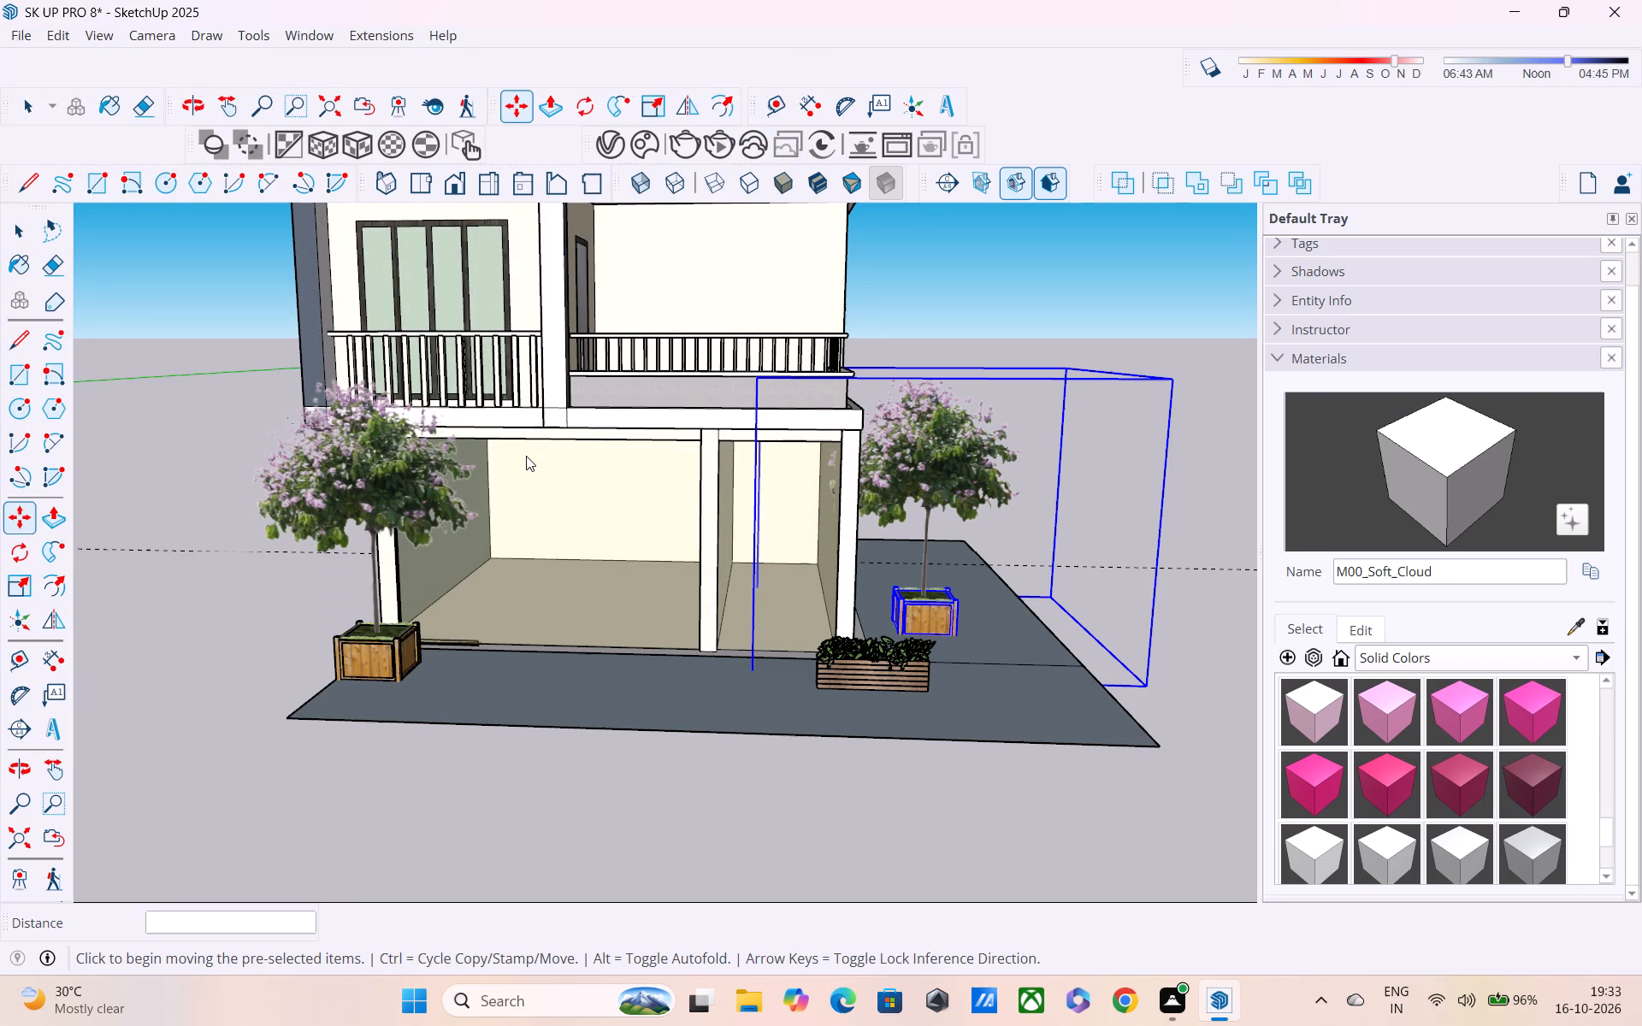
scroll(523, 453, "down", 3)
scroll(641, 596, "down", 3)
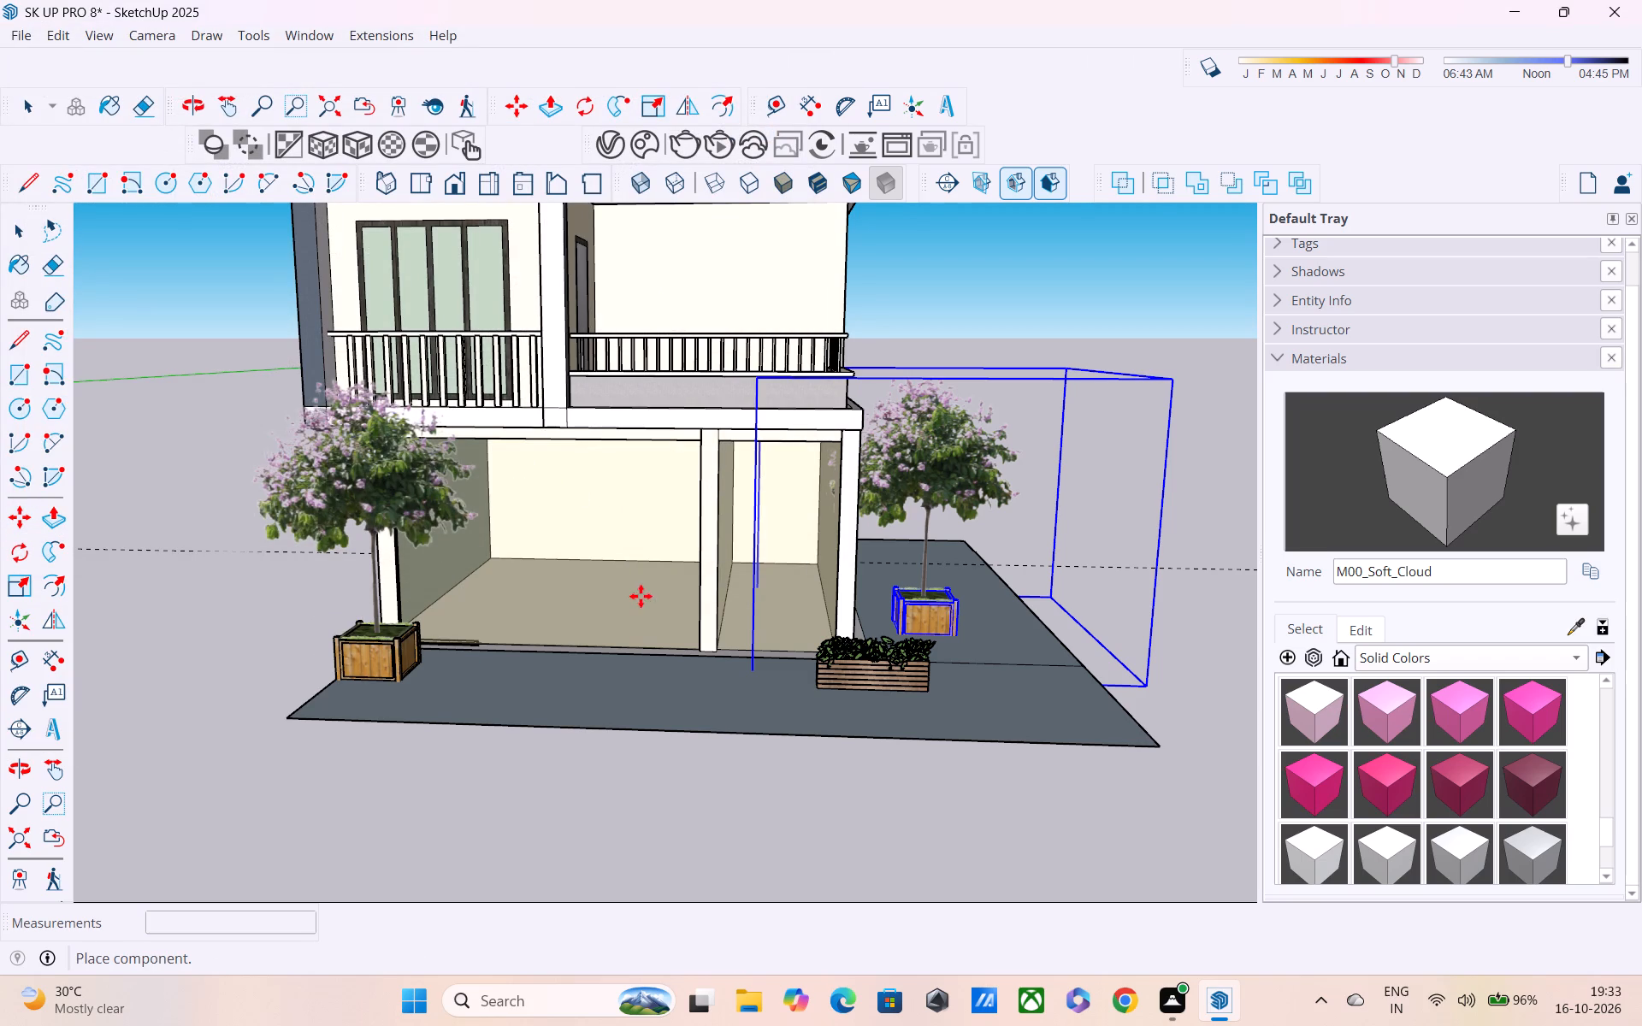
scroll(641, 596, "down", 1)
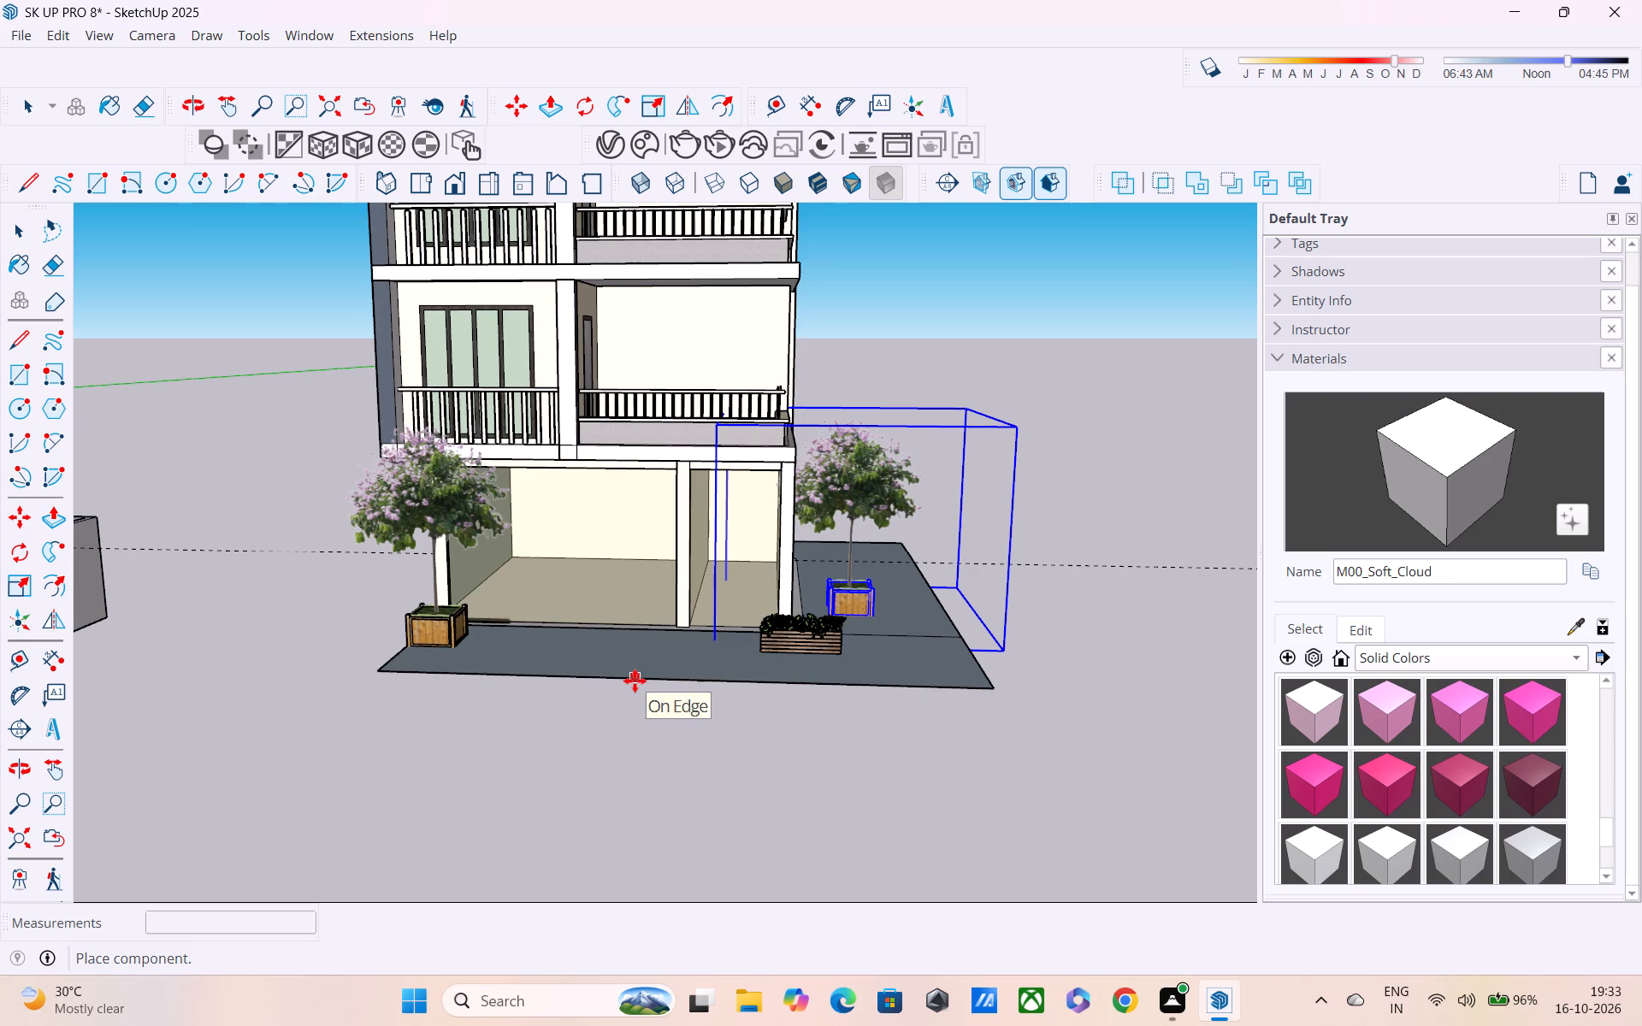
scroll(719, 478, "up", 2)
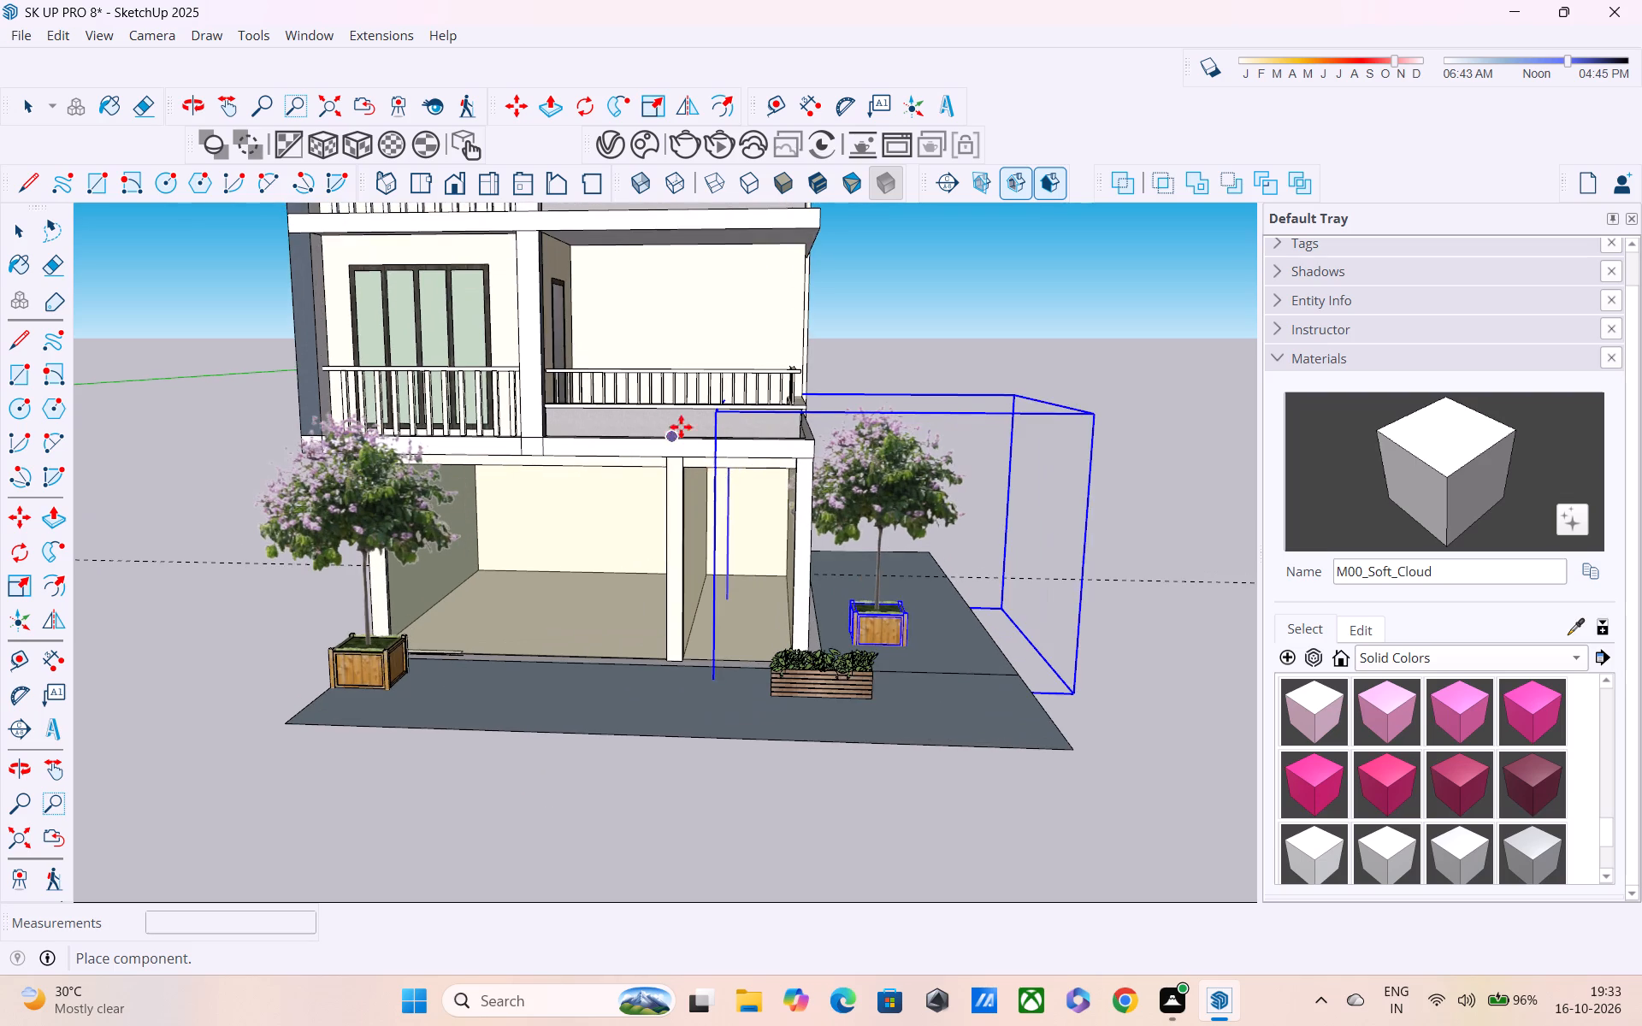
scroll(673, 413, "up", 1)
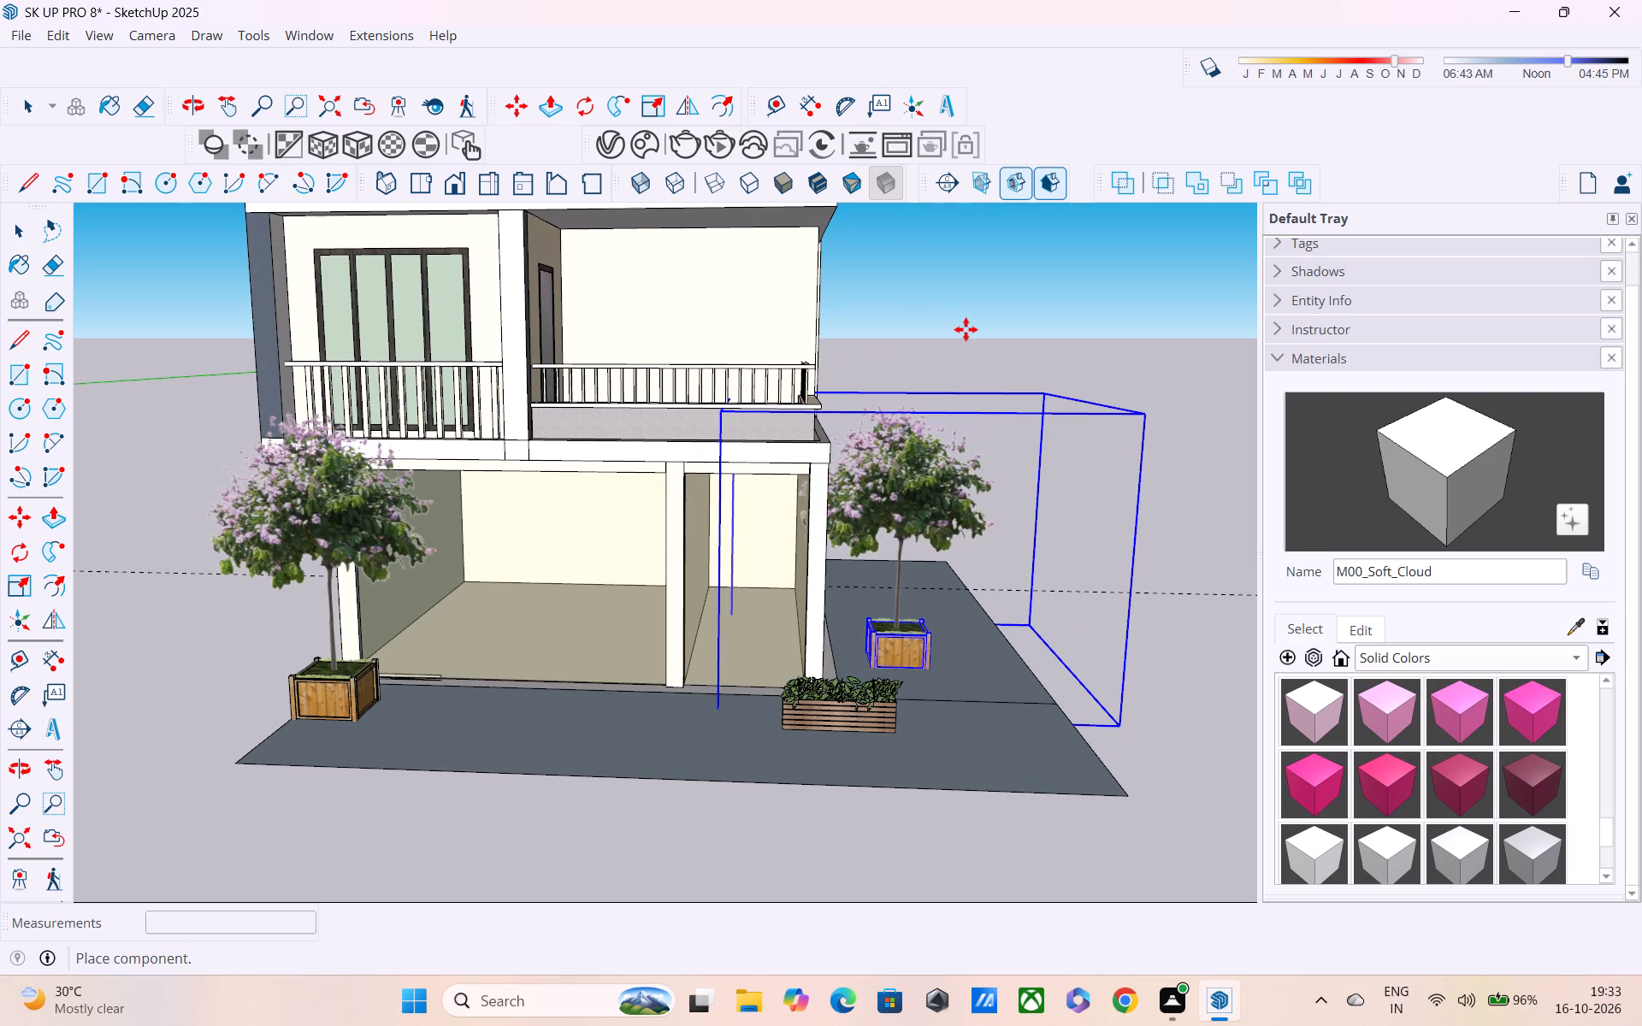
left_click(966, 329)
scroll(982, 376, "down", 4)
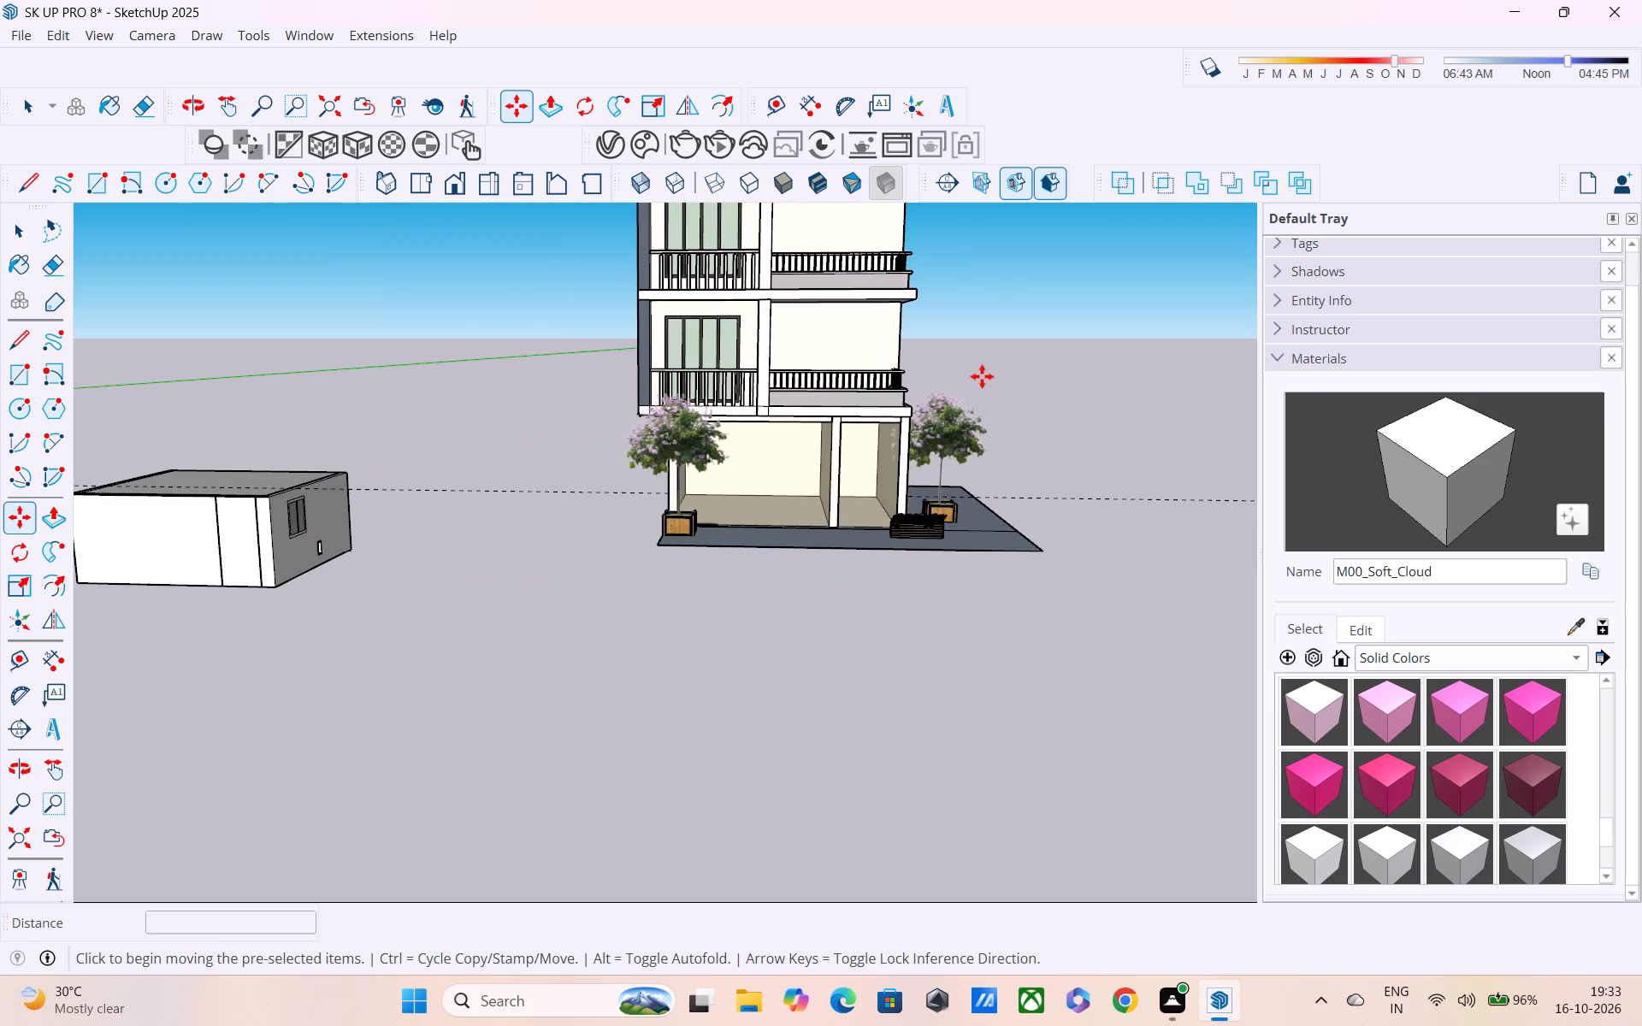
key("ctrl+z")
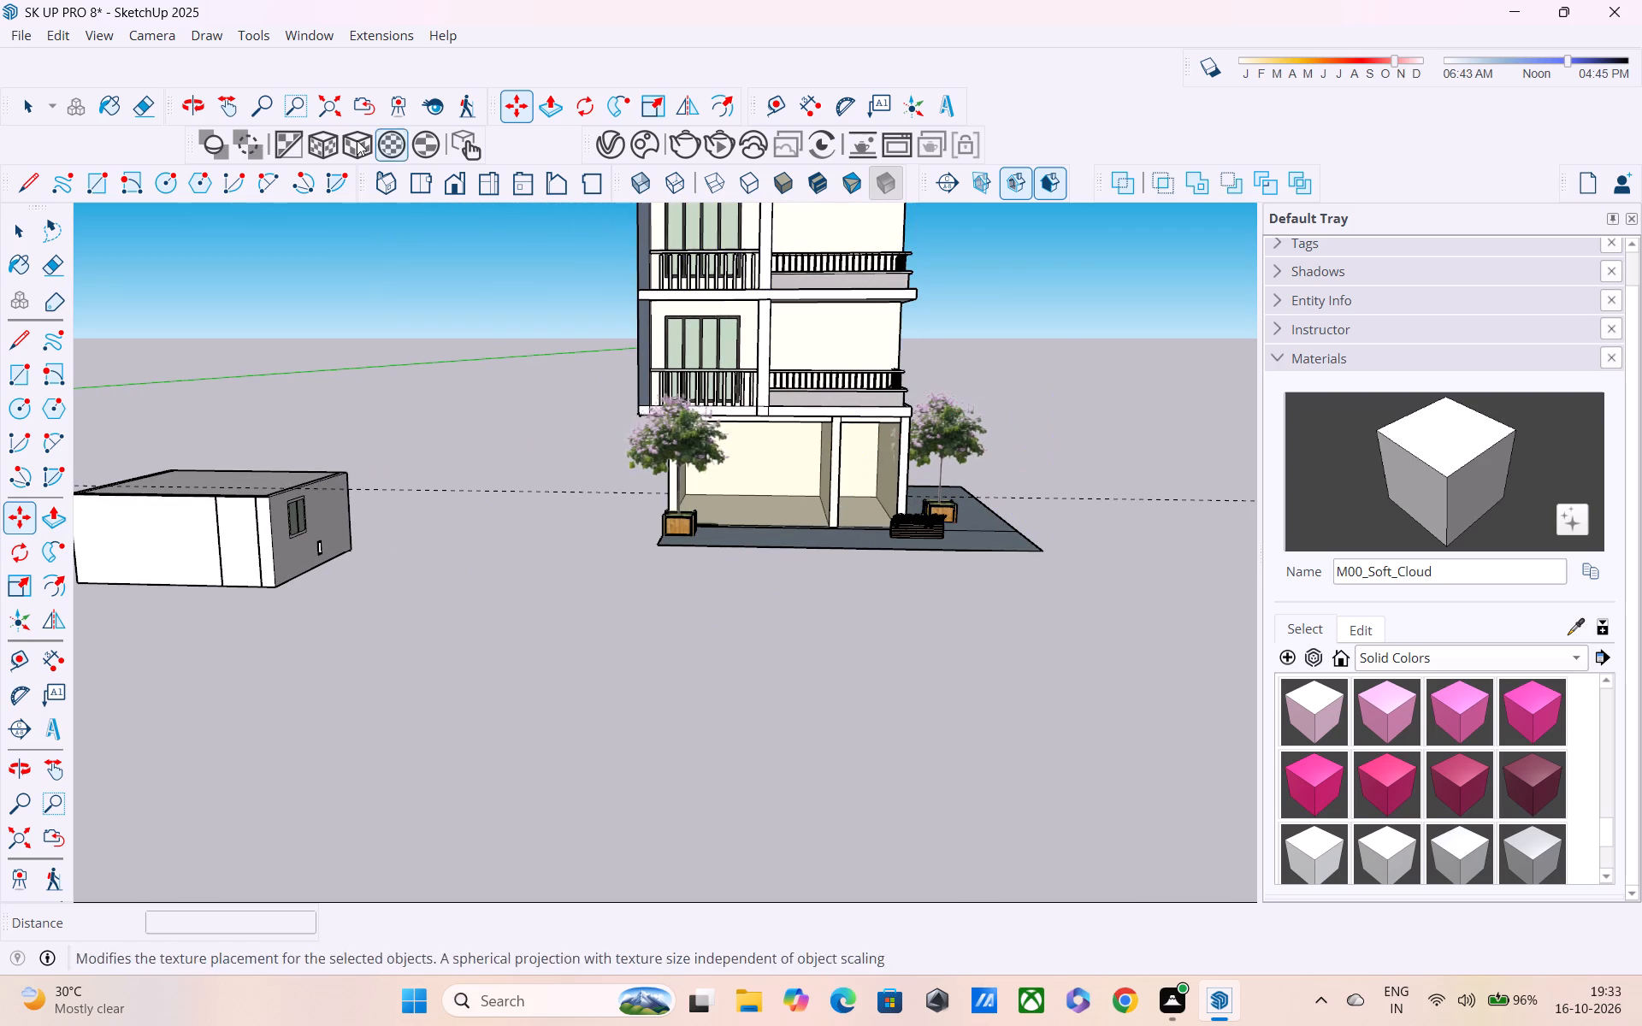
Import the plants model from Downloads and place the potted plant on the front paving, beside the potted tree.
left_click(34, 30)
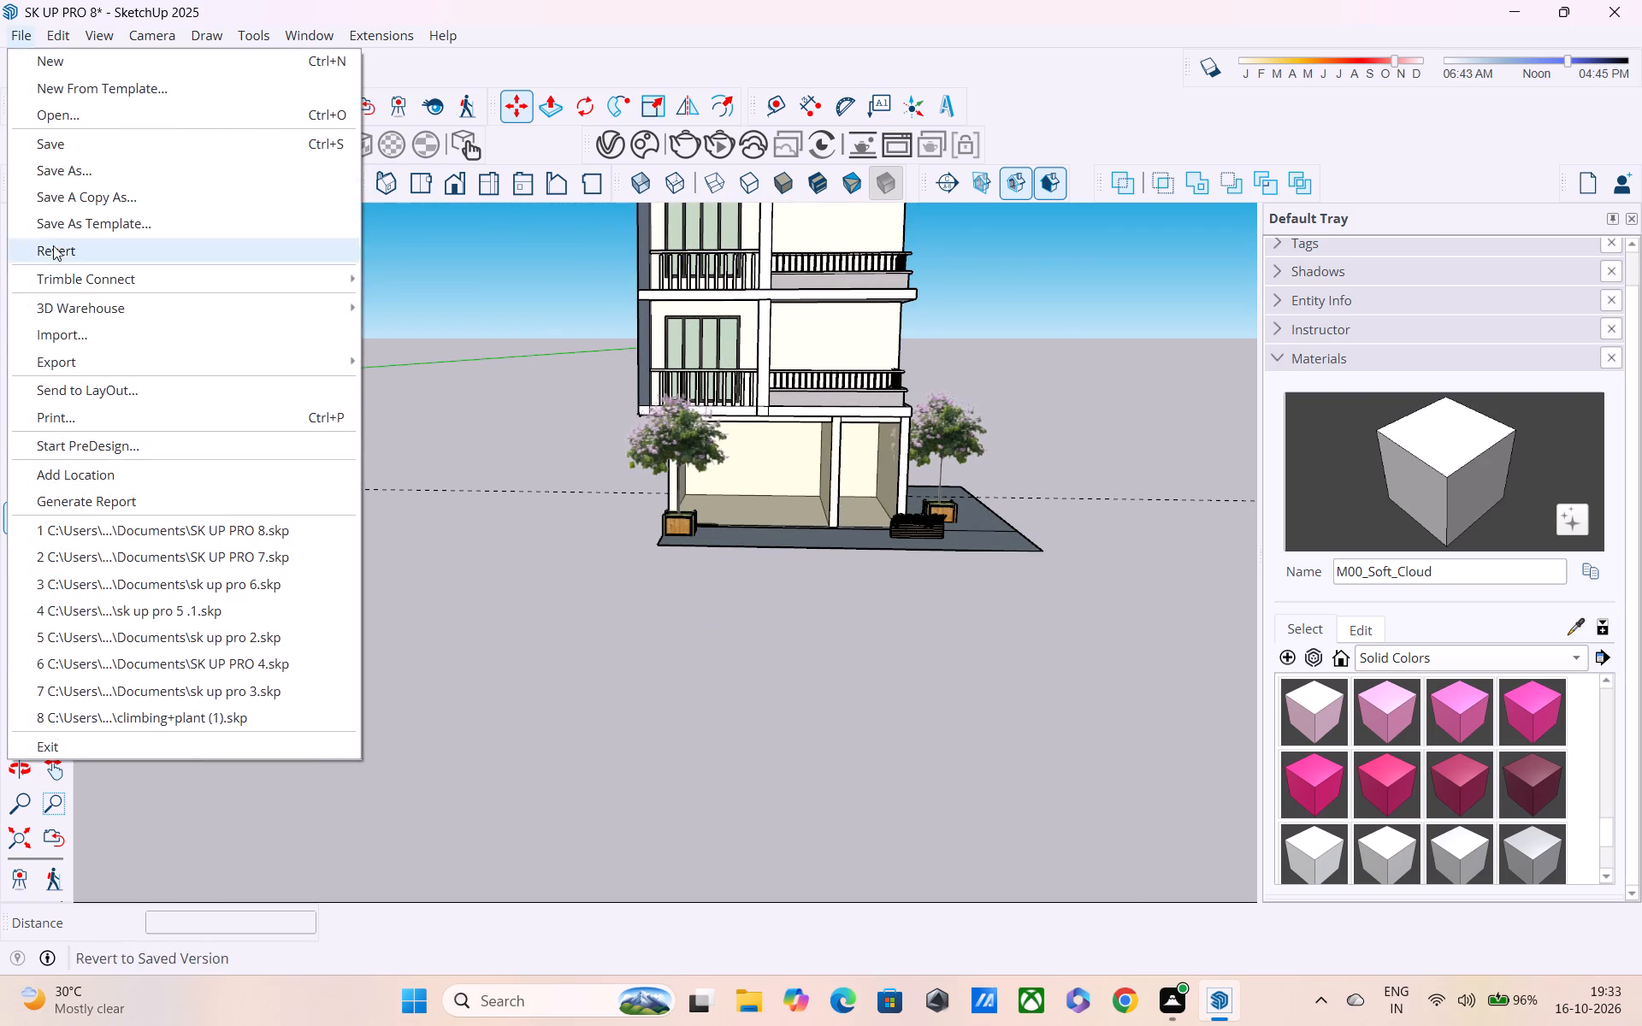
left_click(62, 333)
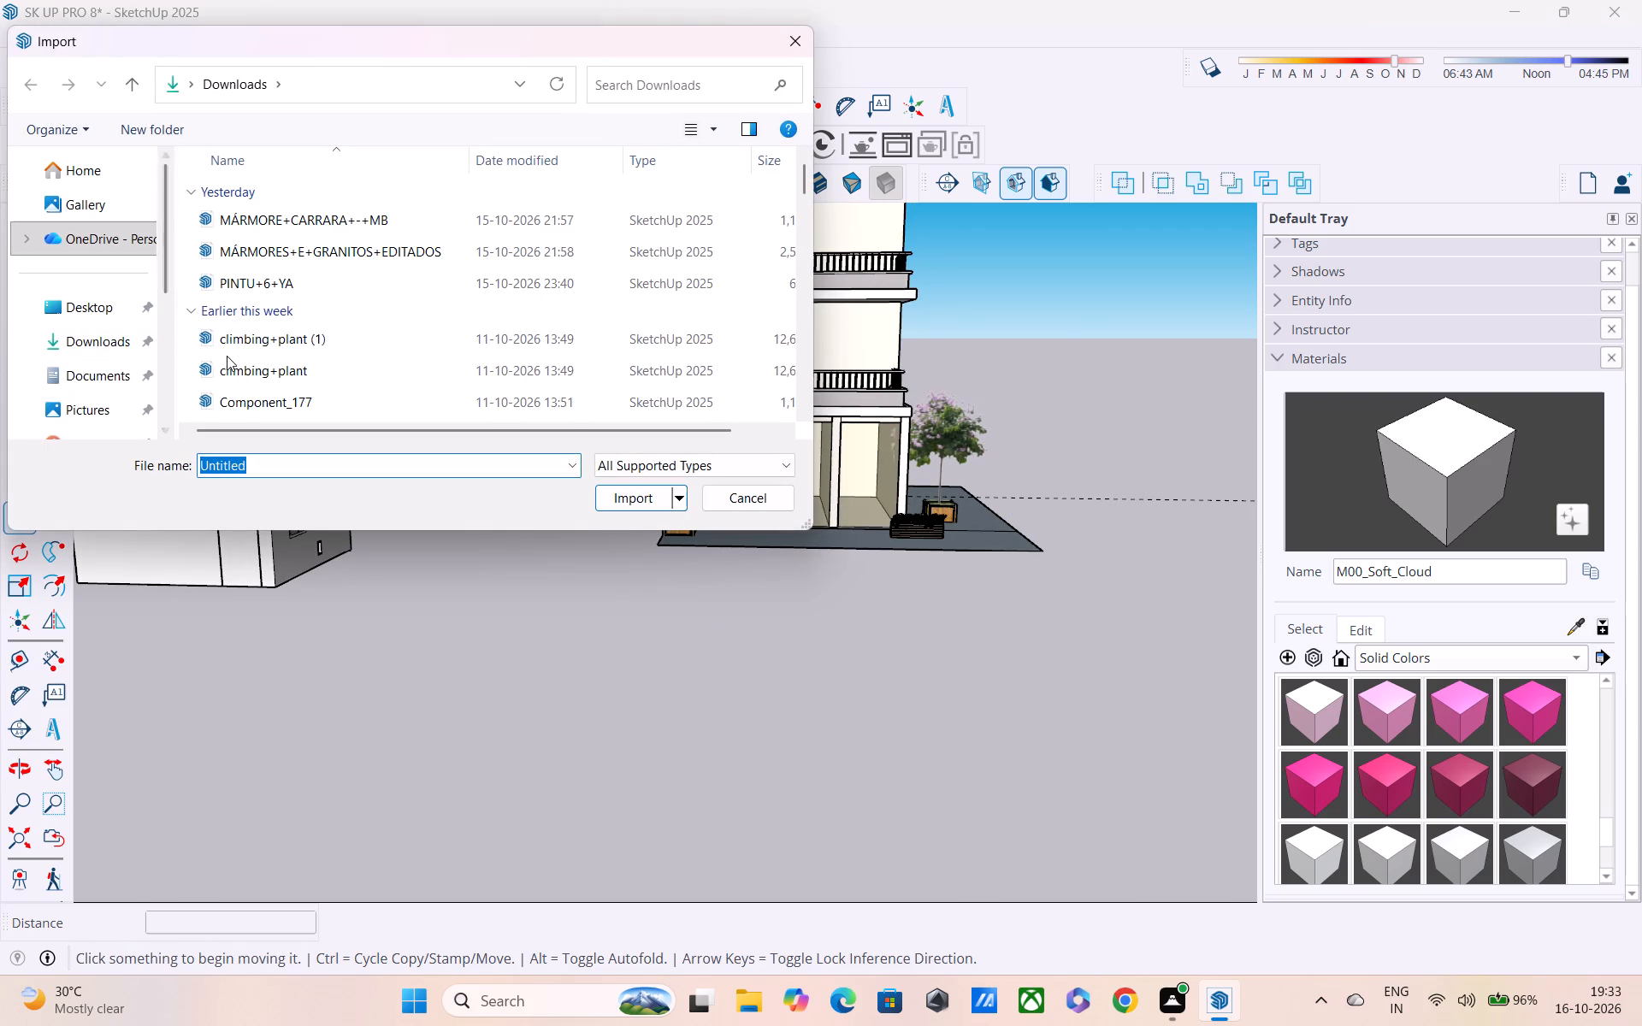
scroll(227, 356, "down", 1)
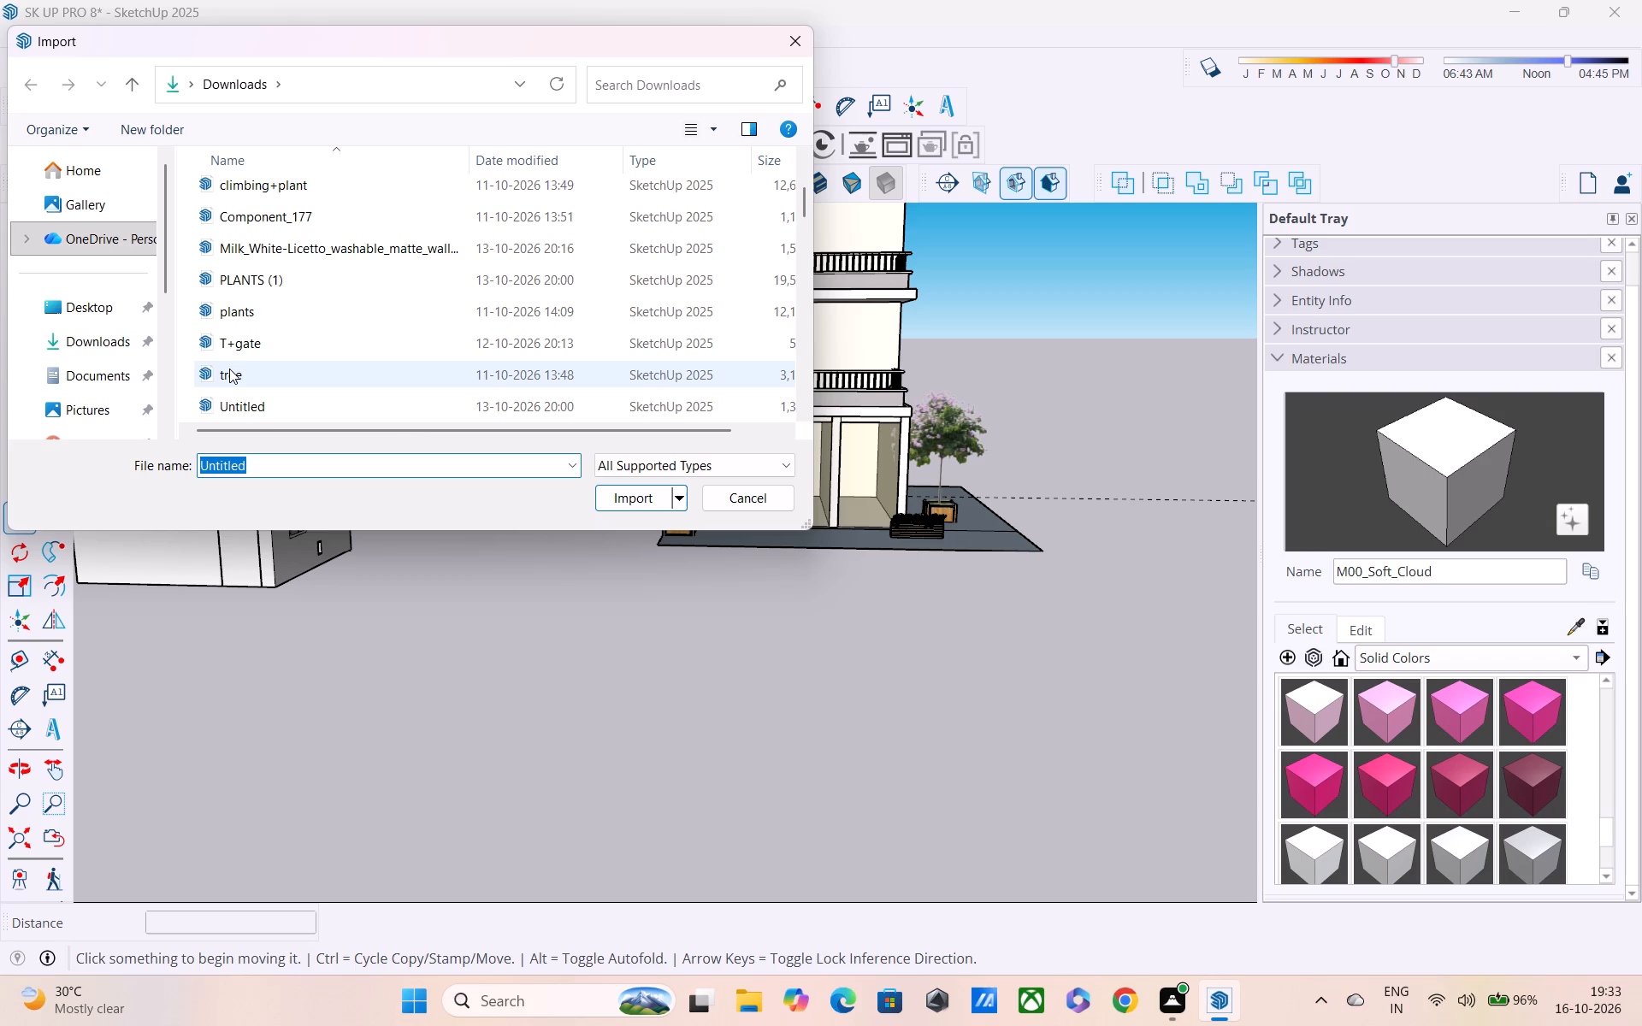
left_click(233, 323)
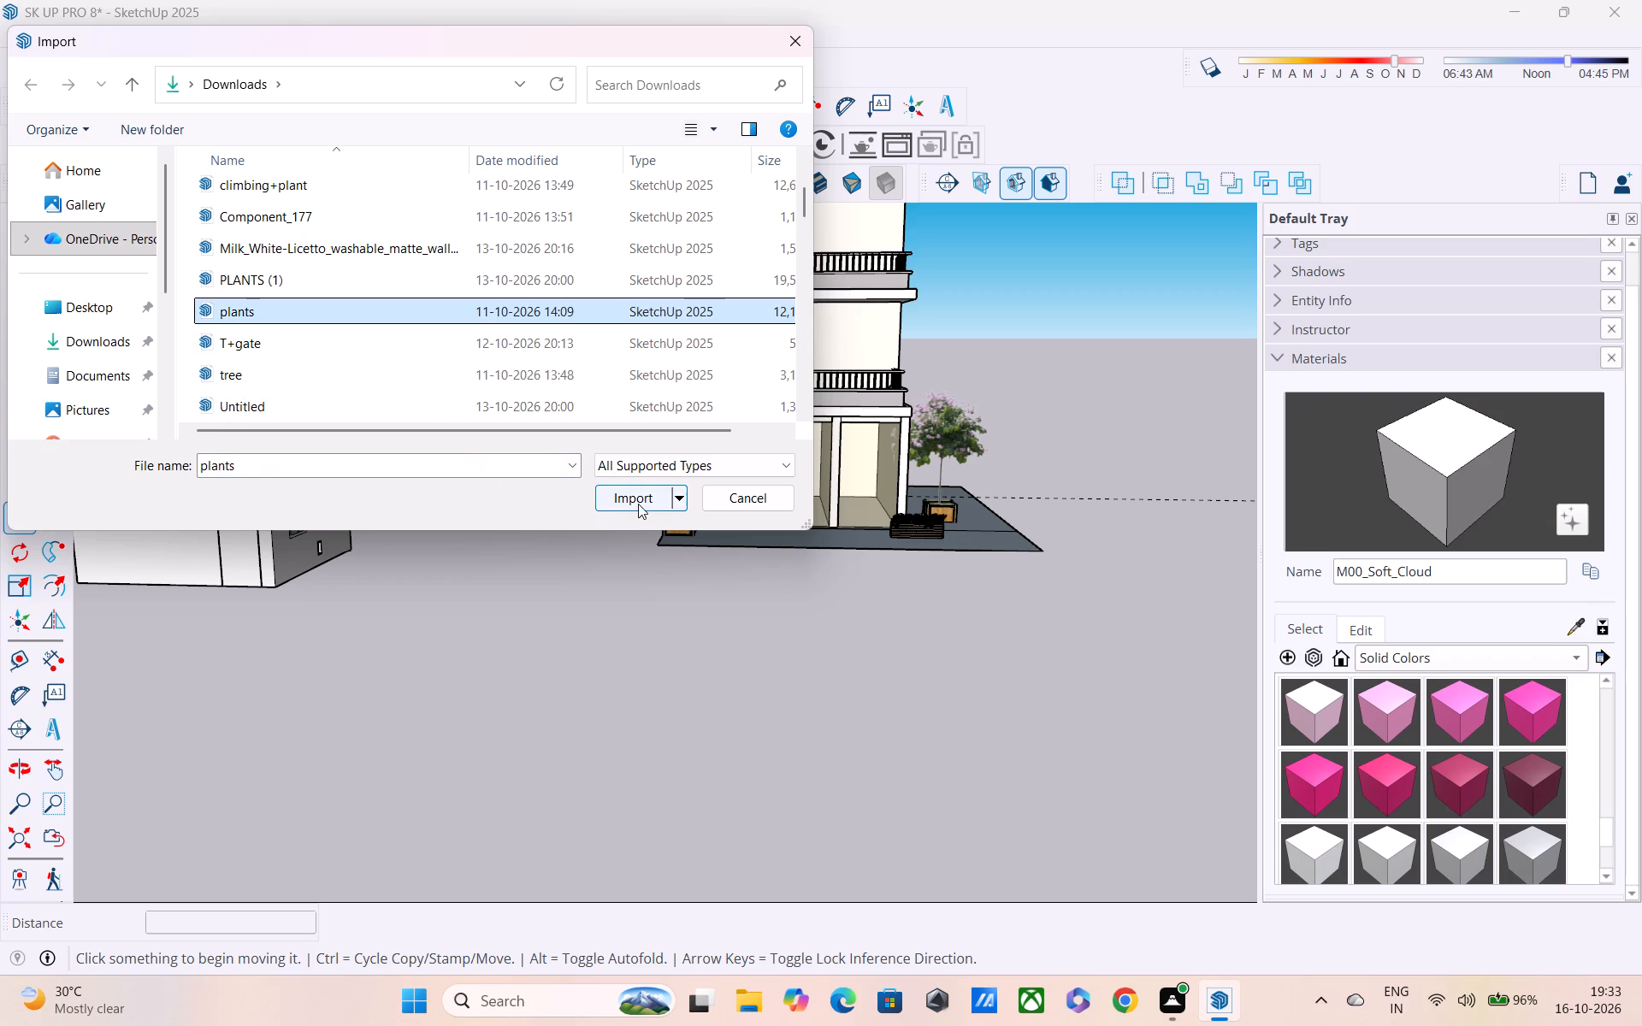
left_click(643, 497)
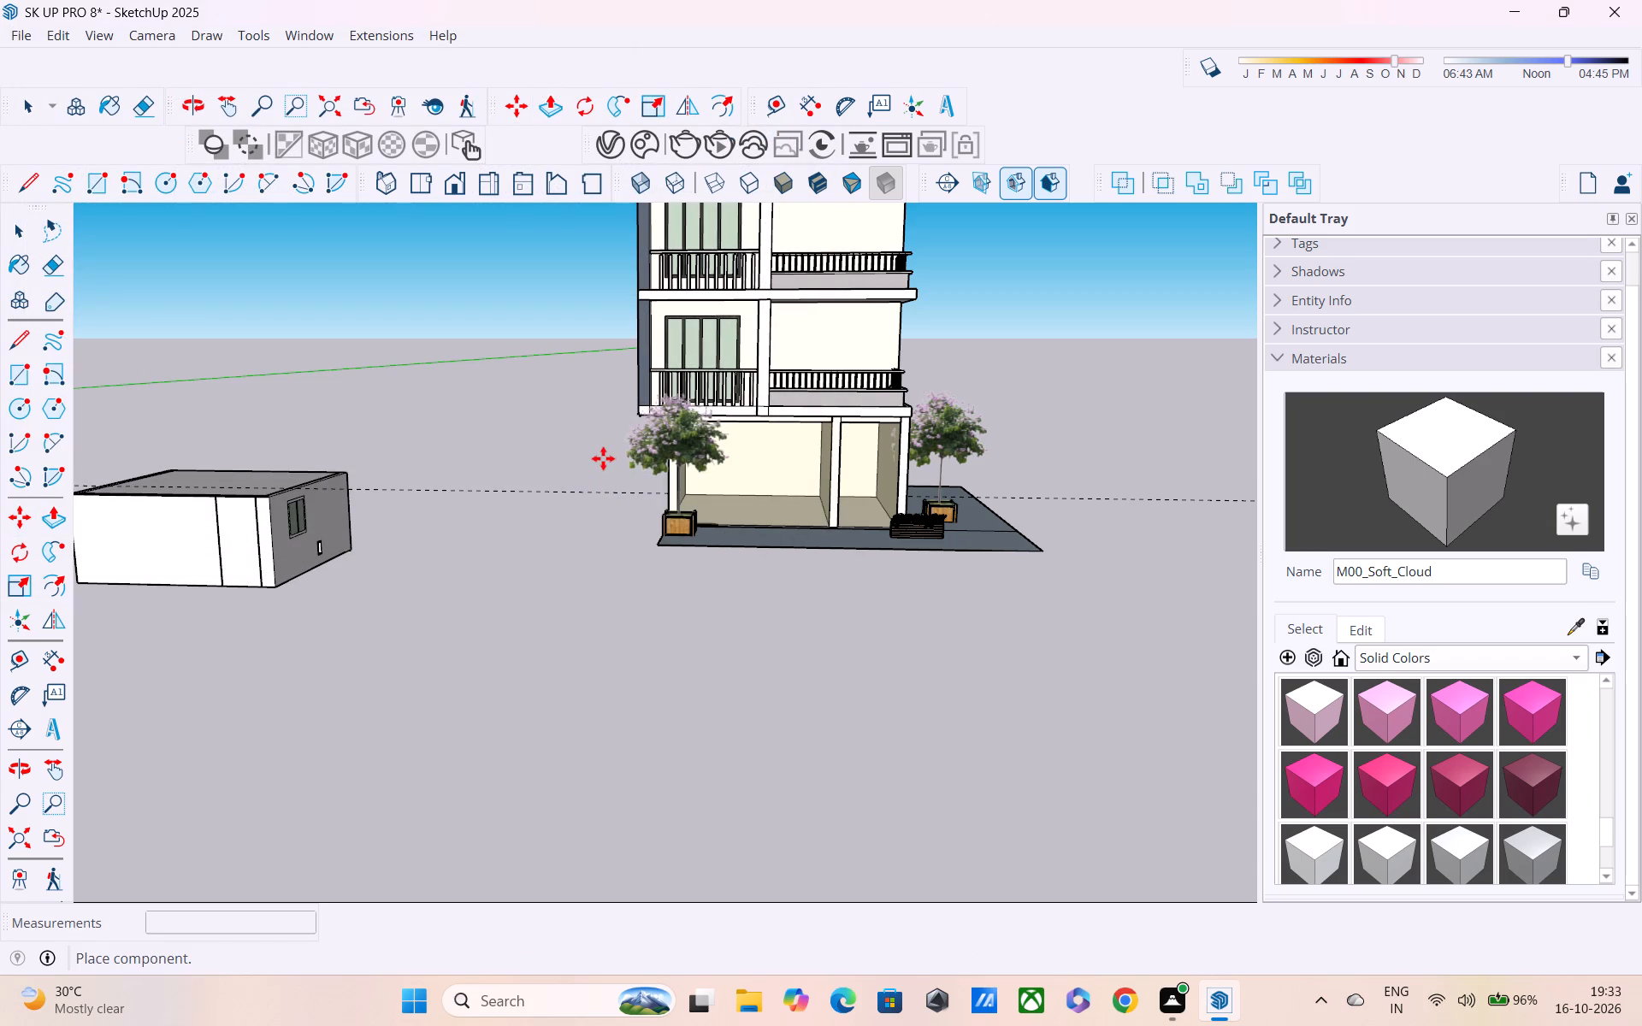
scroll(833, 534, "up", 4)
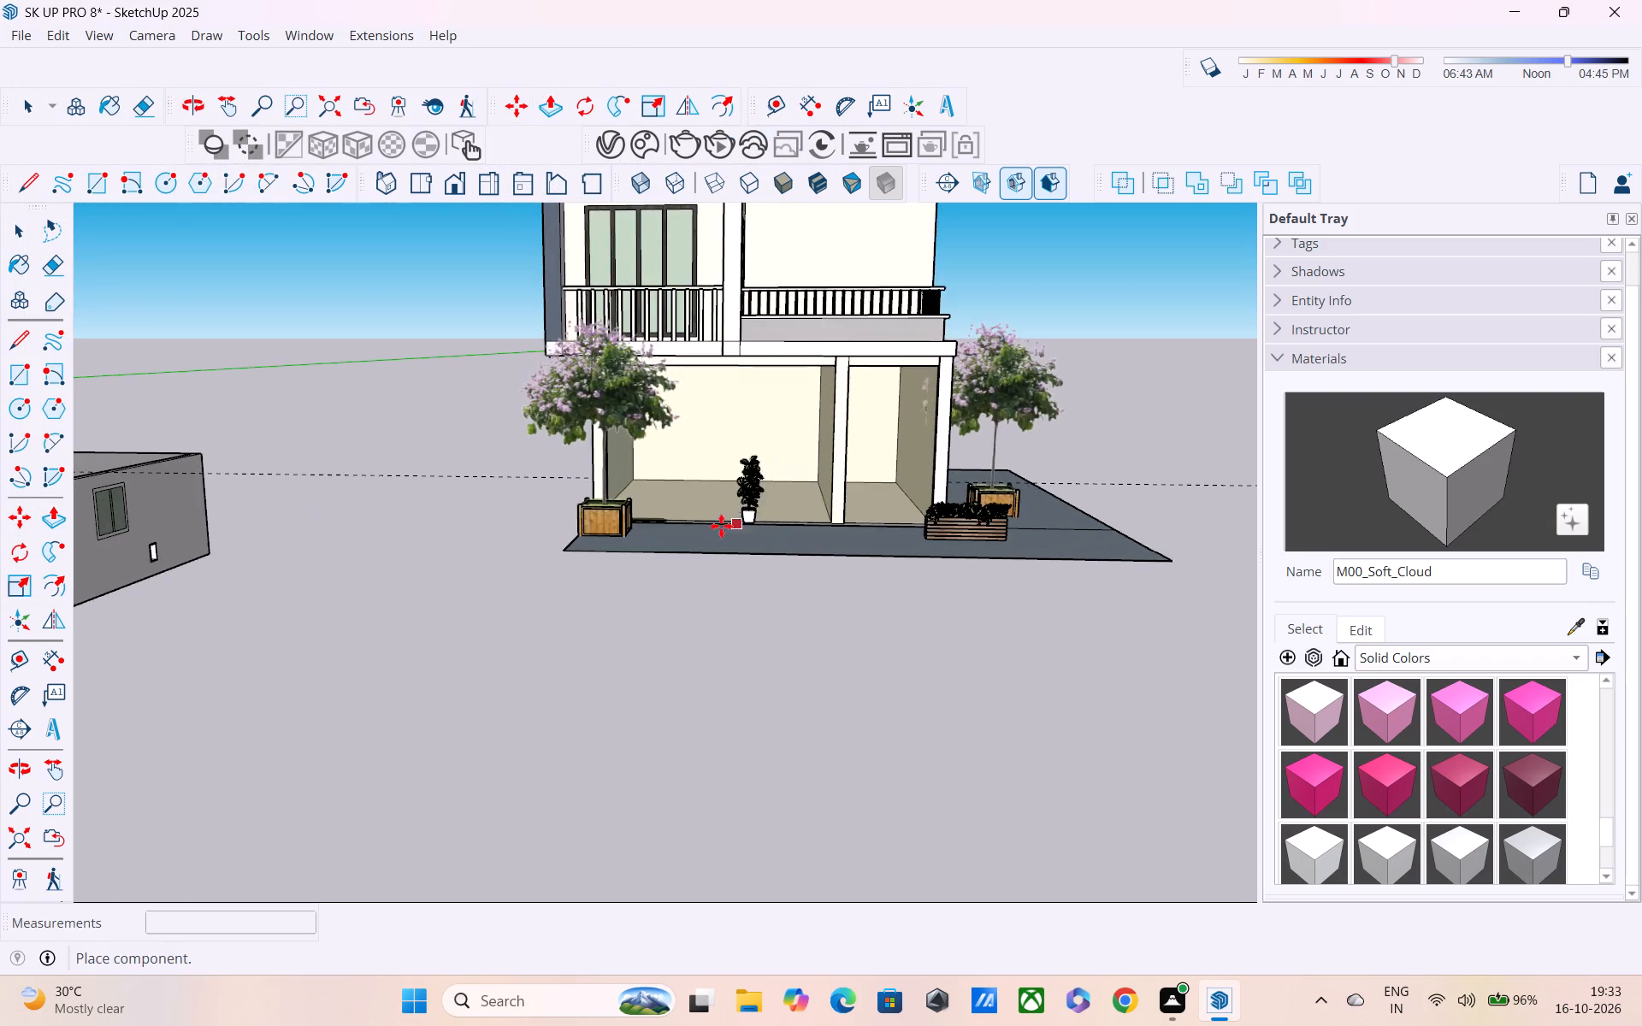
scroll(694, 512, "up", 4)
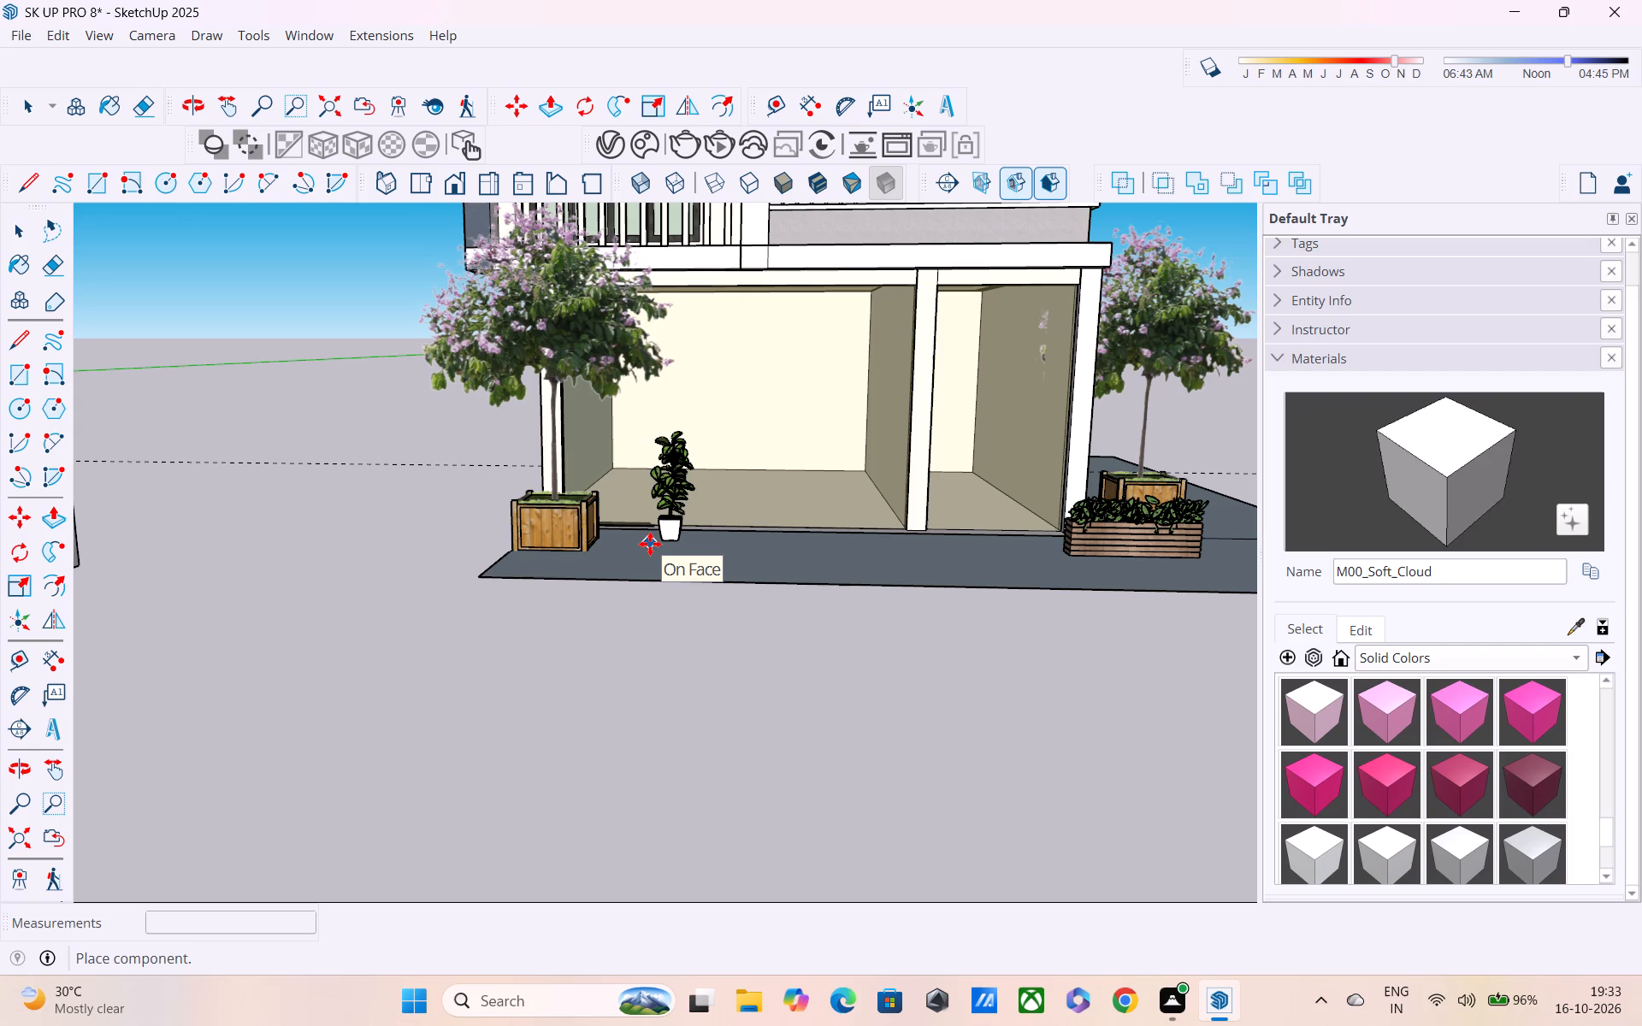
scroll(650, 544, "up", 2)
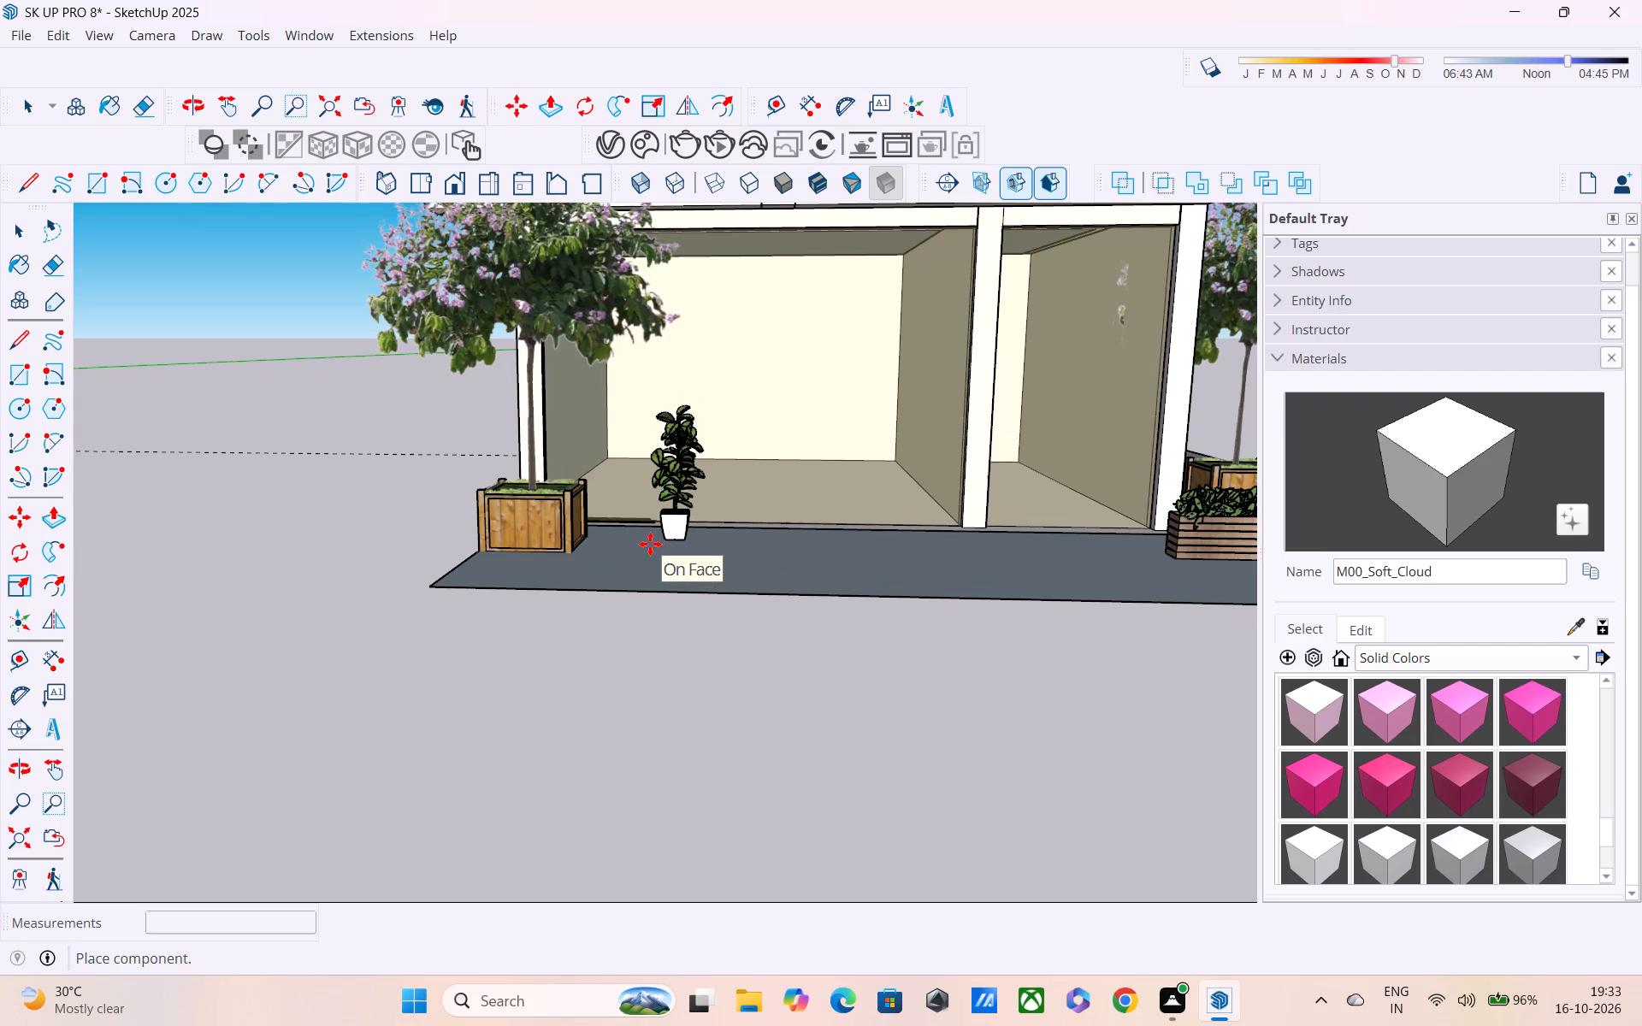
left_click(667, 557)
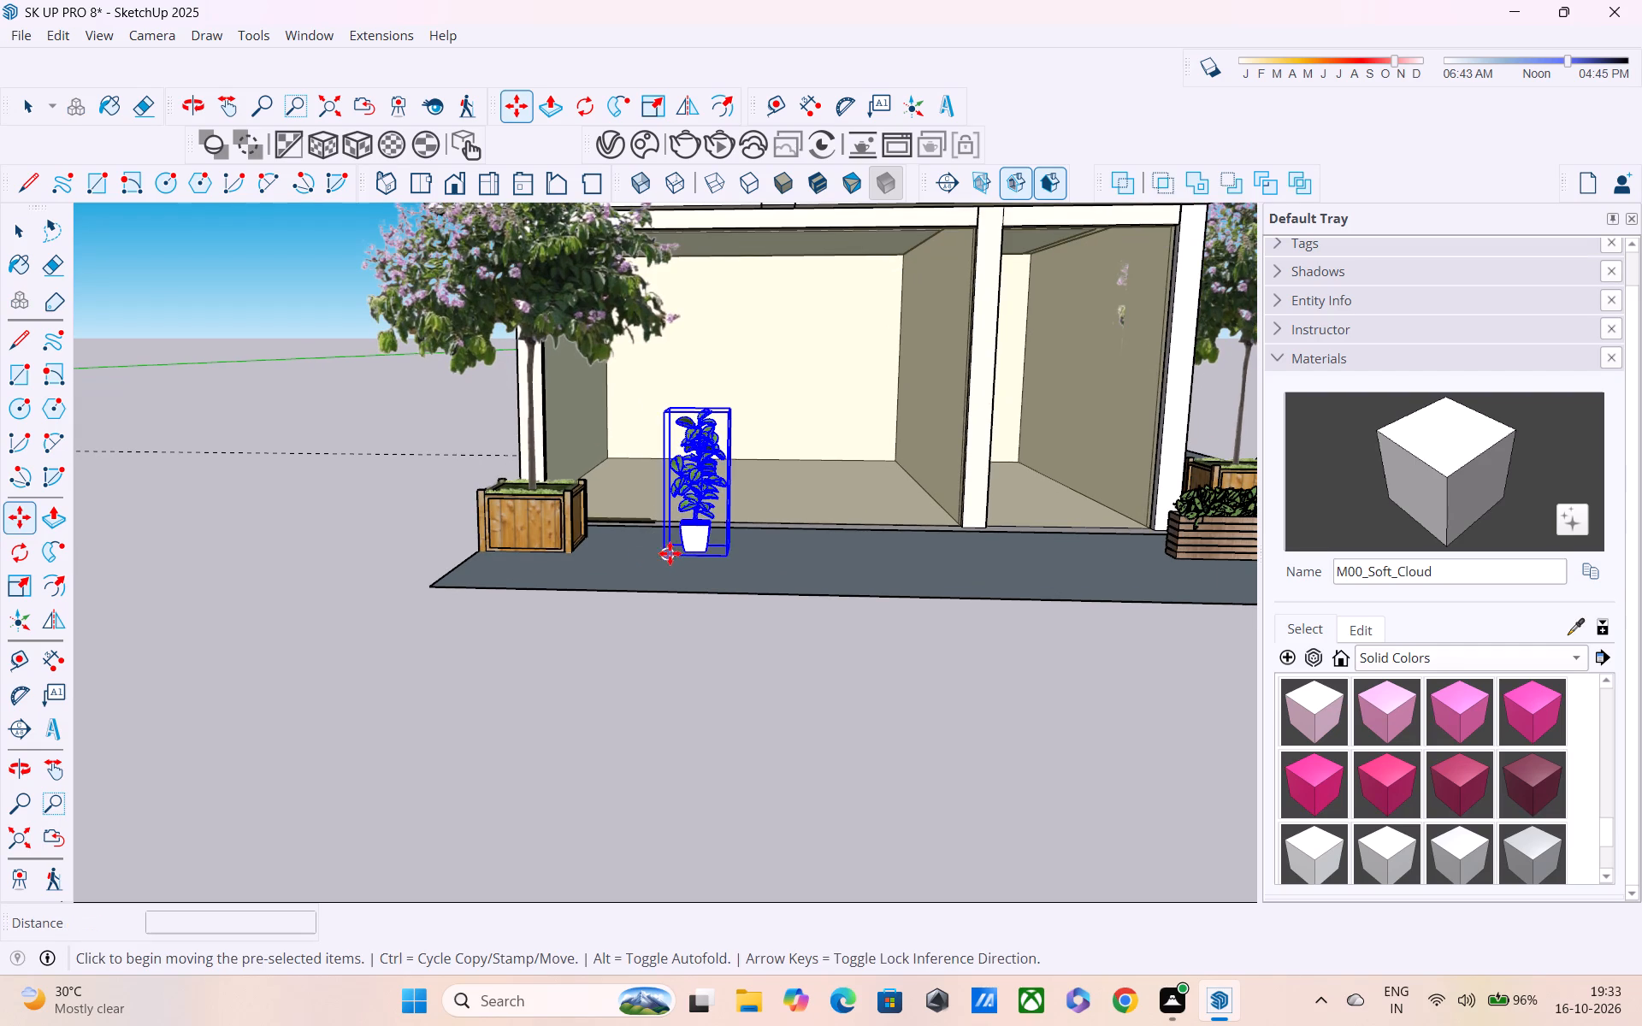
Scale the potted plant by about 6.57 in depth and 1.48 in height, widen it along the red axis, and deselect it.
key("s")
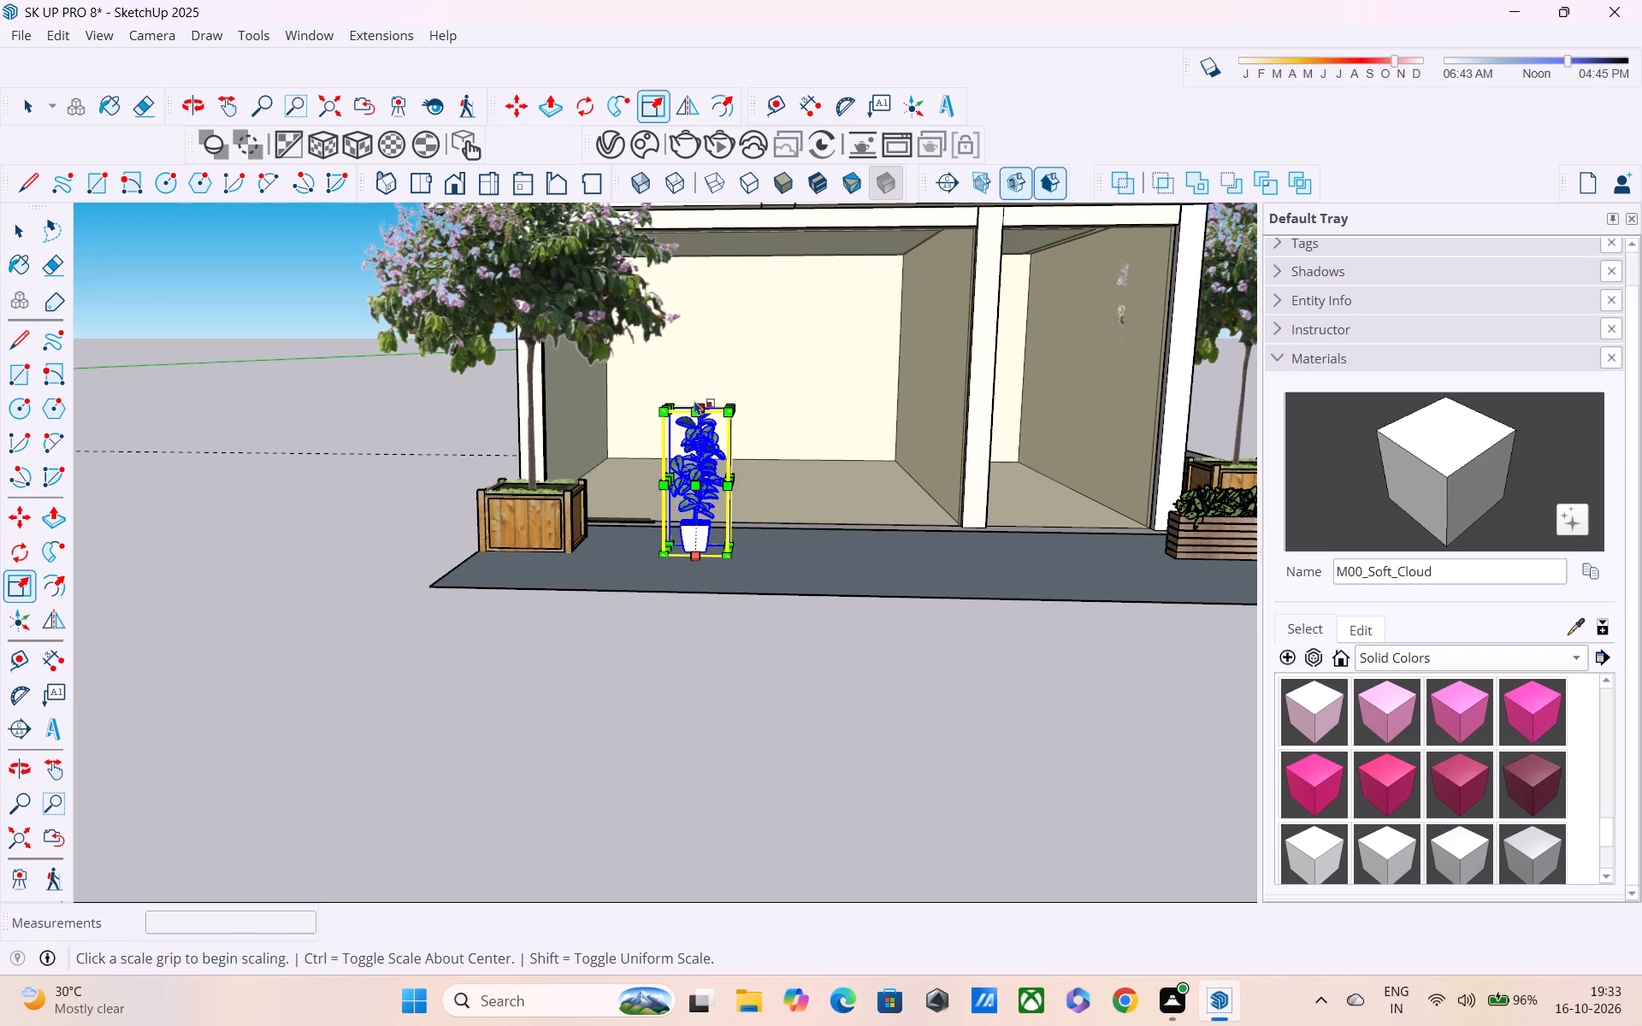
left_click(694, 400)
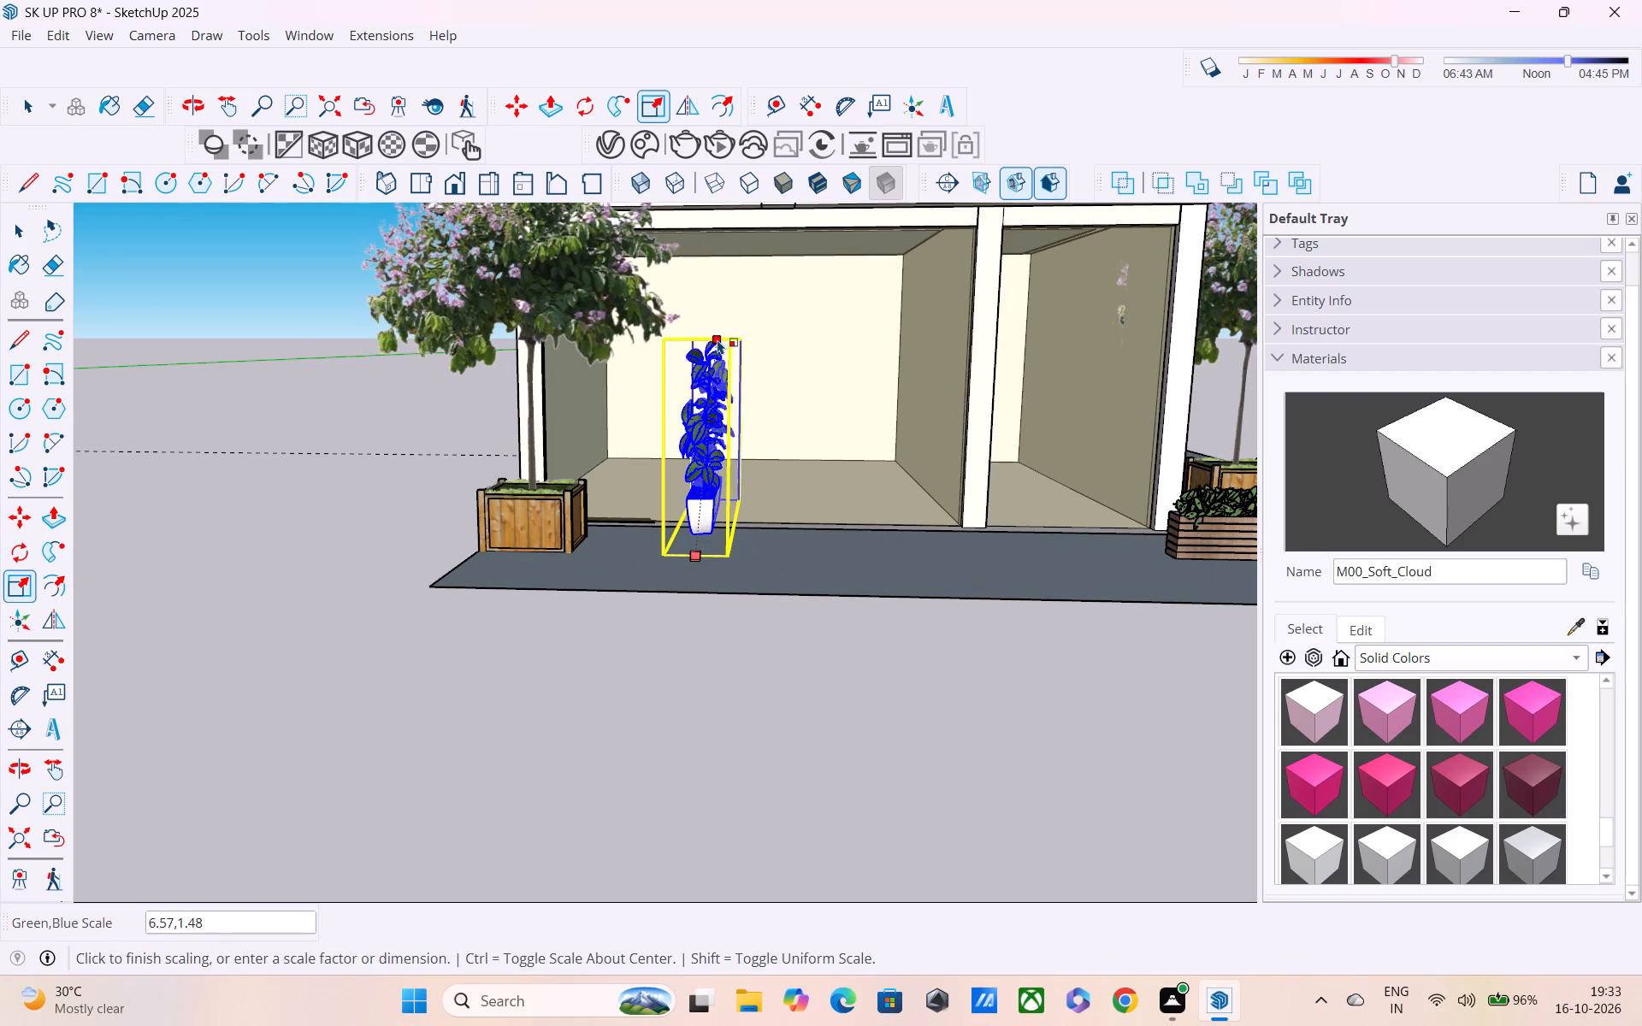
left_click(727, 344)
middle_click_drag(726, 400, 628, 405)
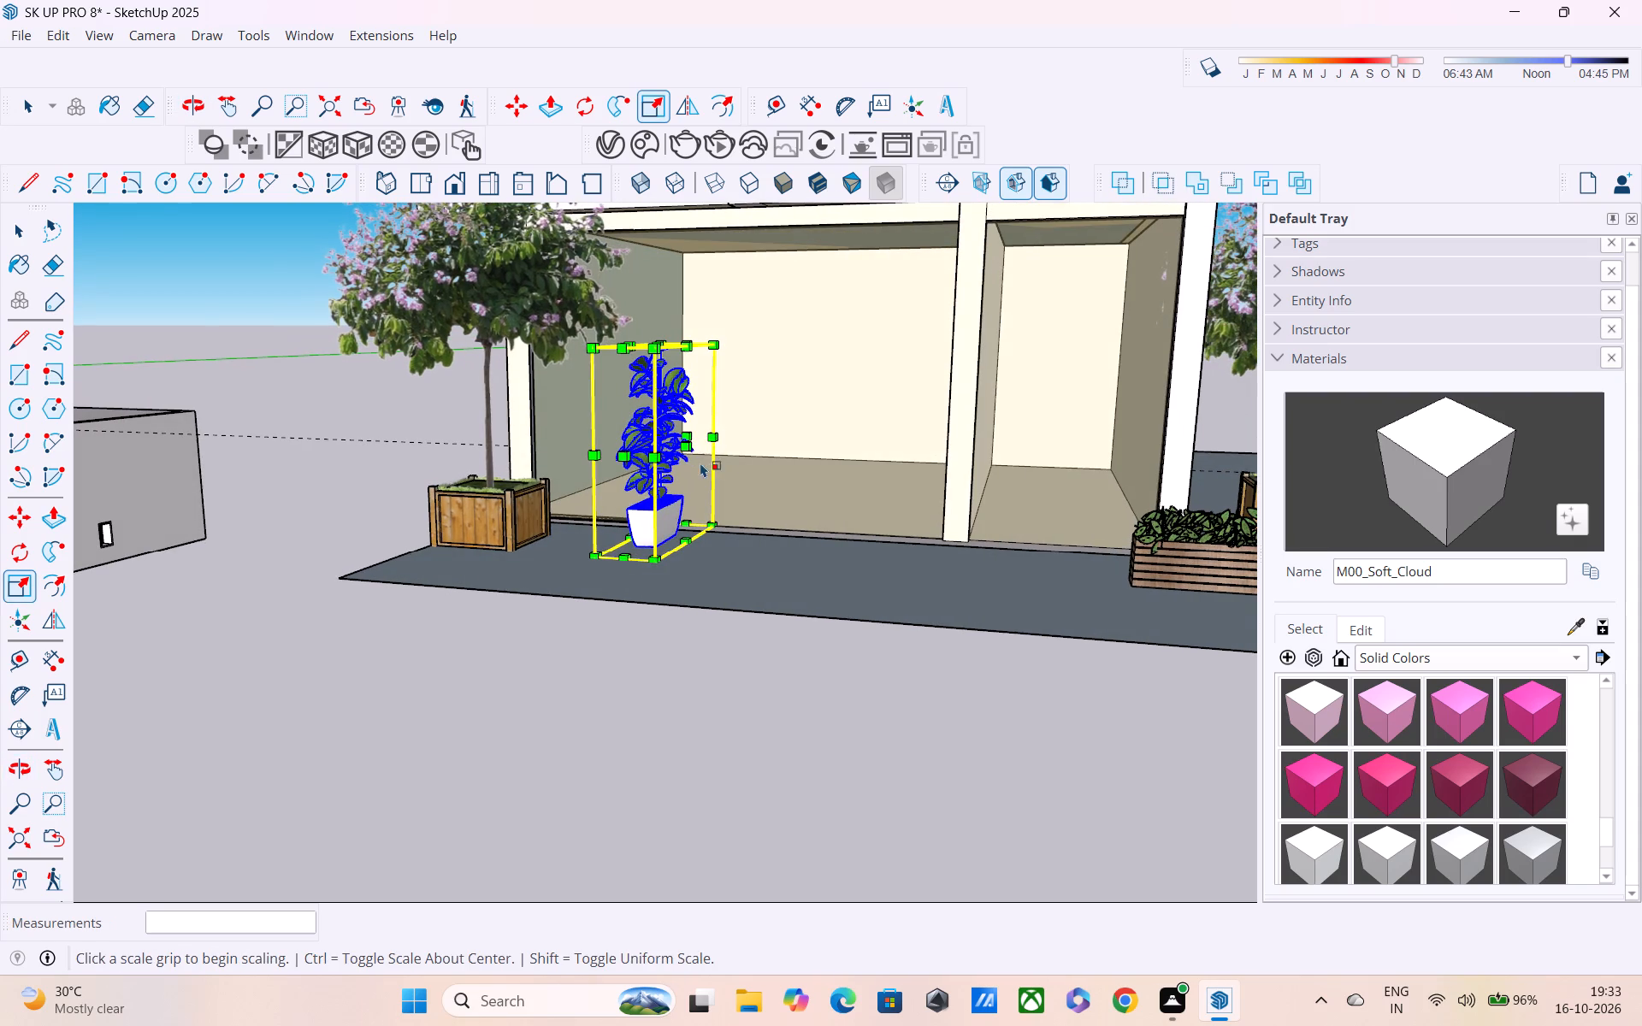
left_click(688, 443)
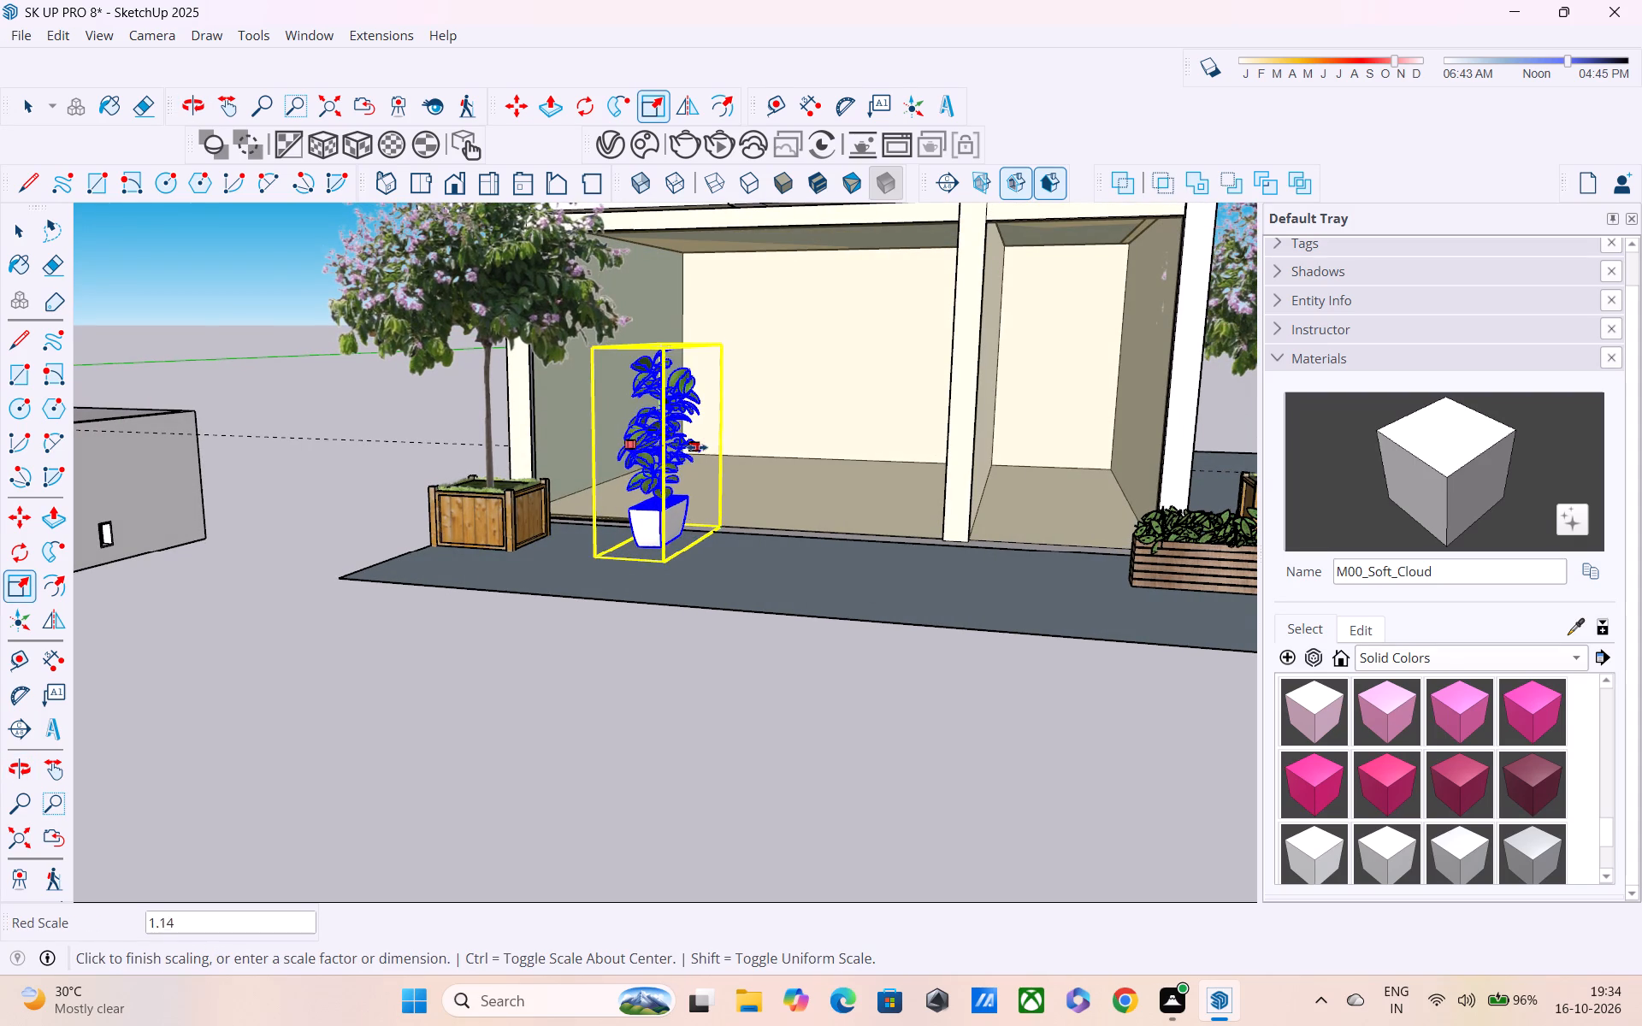
left_click(727, 457)
middle_click_drag(737, 464, 859, 538)
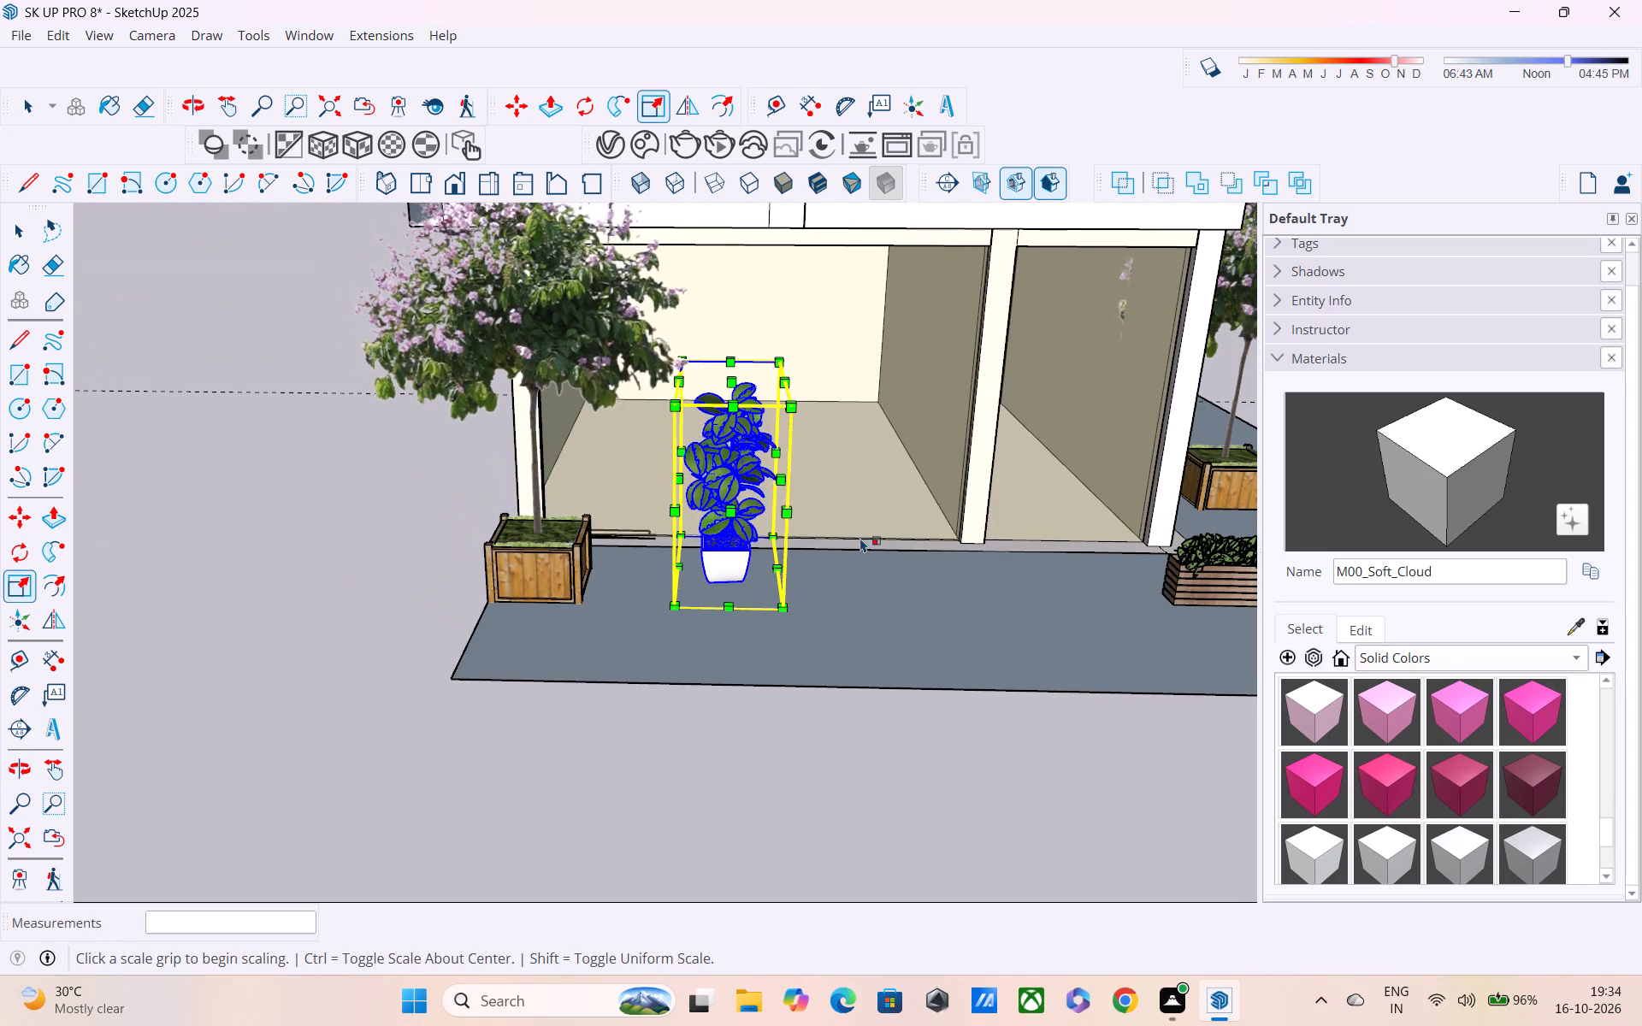
key("v")
left_click(558, 626)
left_click(407, 557)
middle_click_drag(433, 560, 481, 430)
scroll(481, 430, "up", 1)
key("Escape")
key("space")
scroll(475, 443, "down", 3)
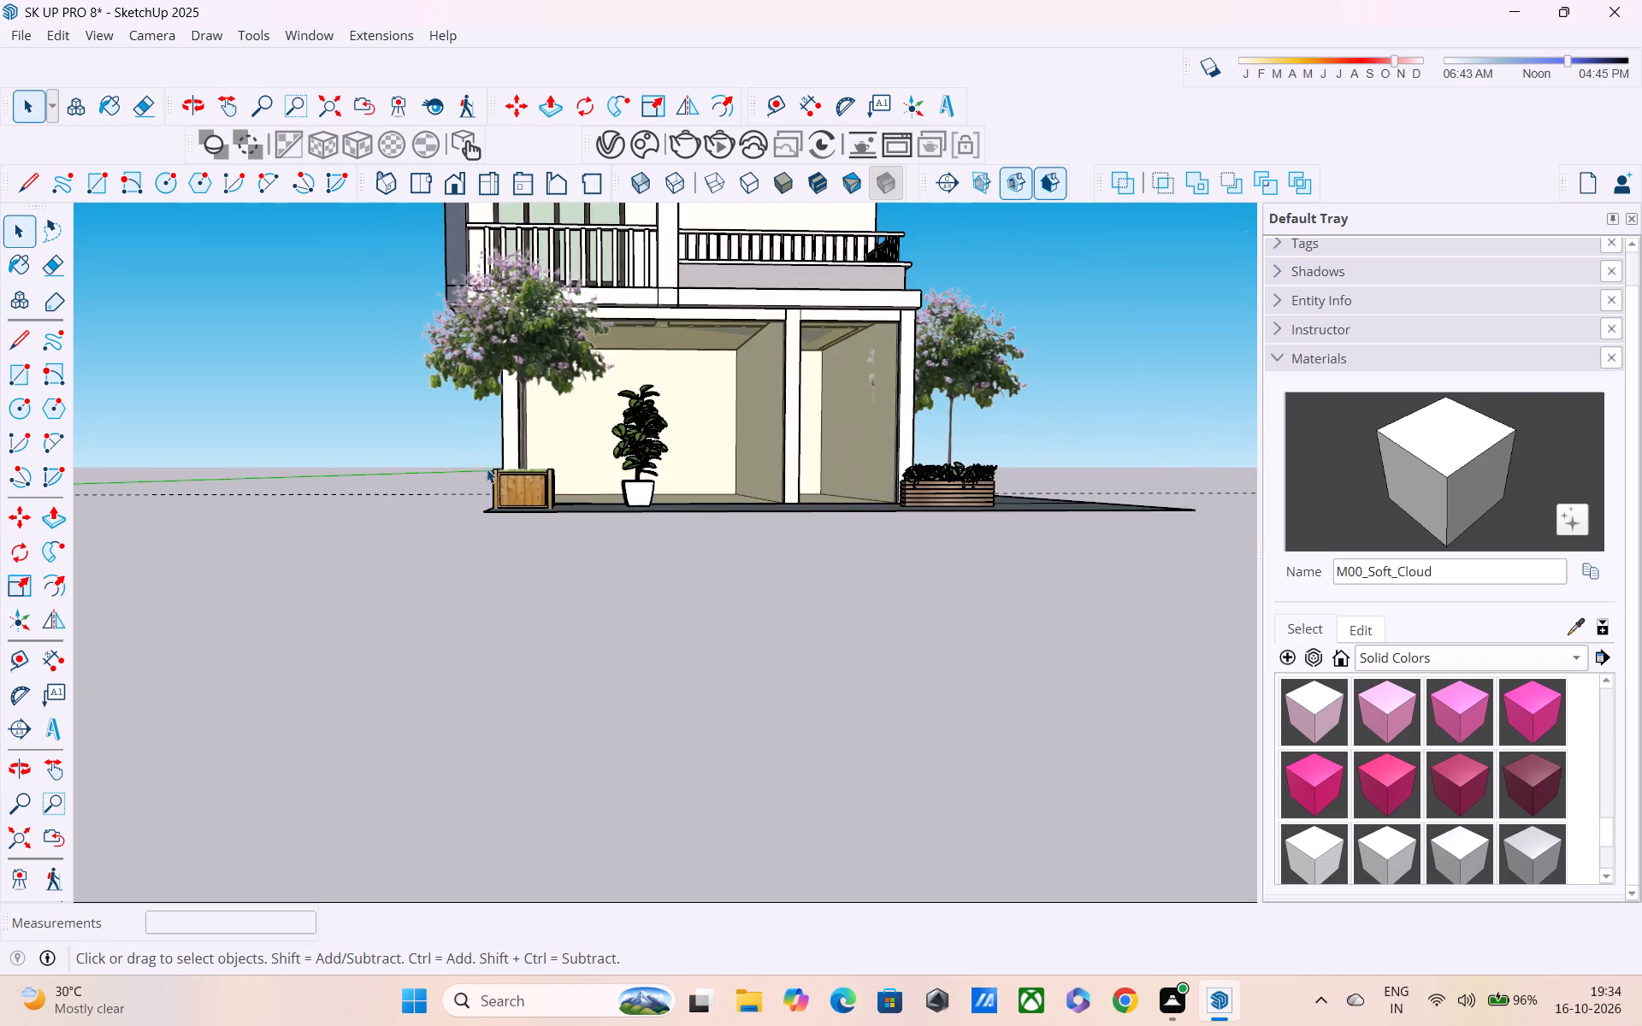
Import the PLANTS (1) model from Downloads and place the trellis planter on the ground beyond the side paving.
middle_click_drag(492, 472, 400, 566)
scroll(399, 554, "up", 1)
scroll(399, 554, "down", 4)
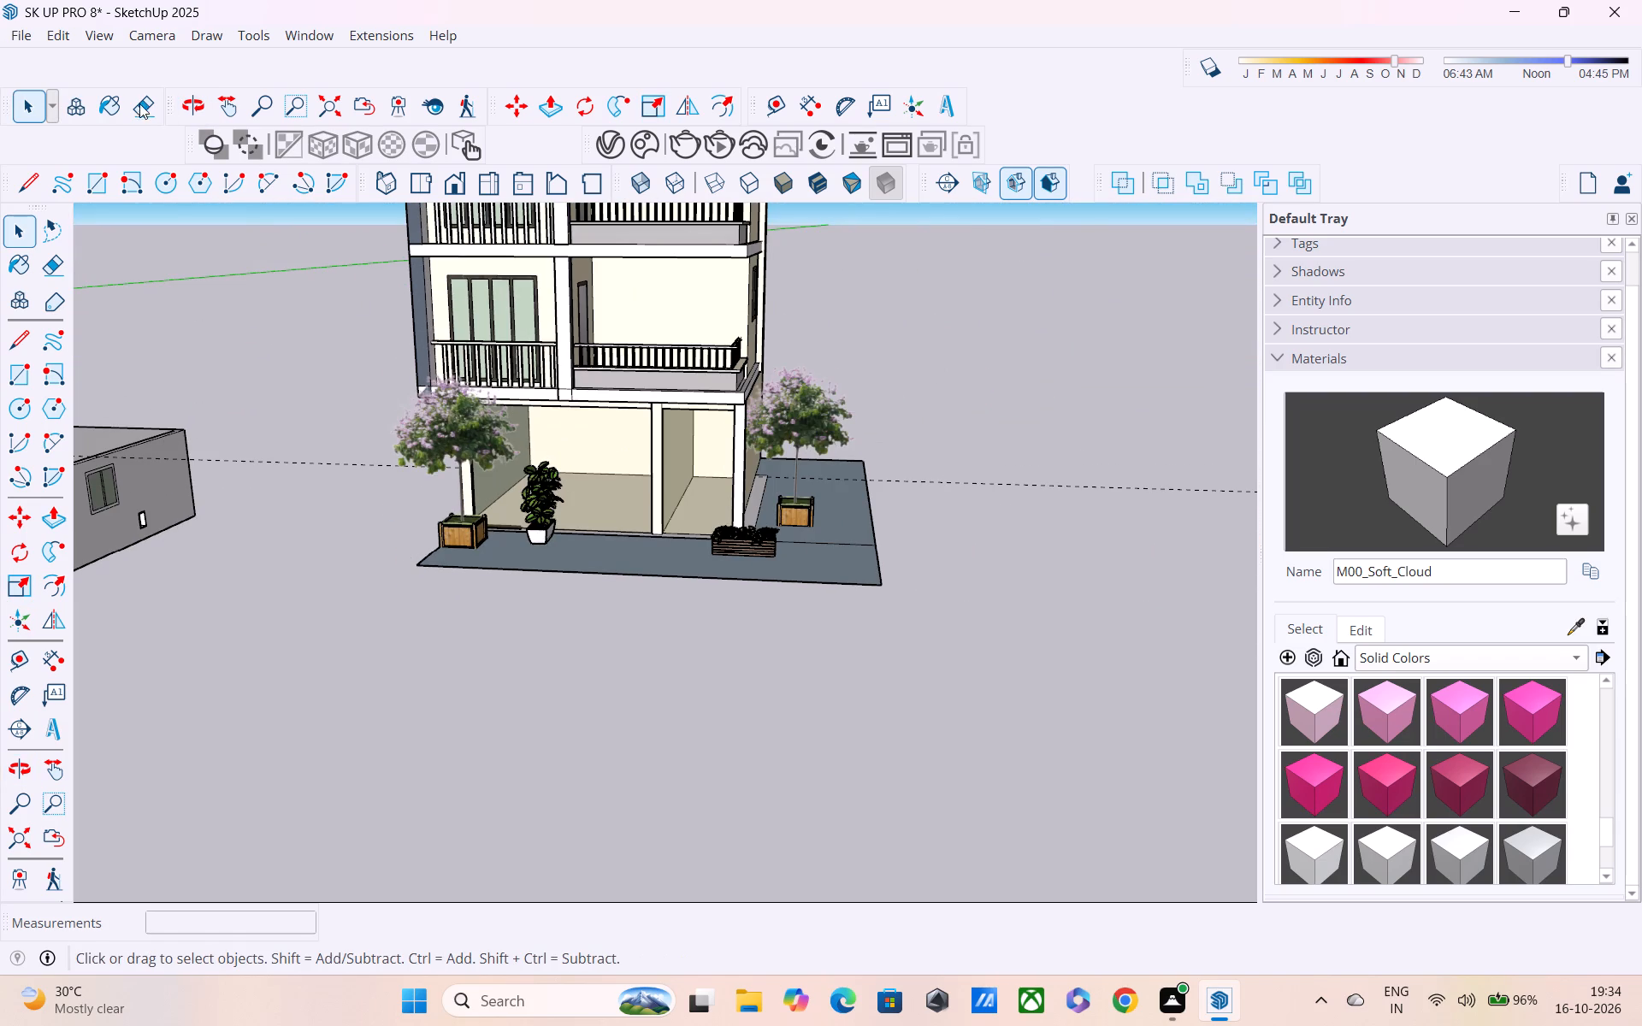
left_click(58, 35)
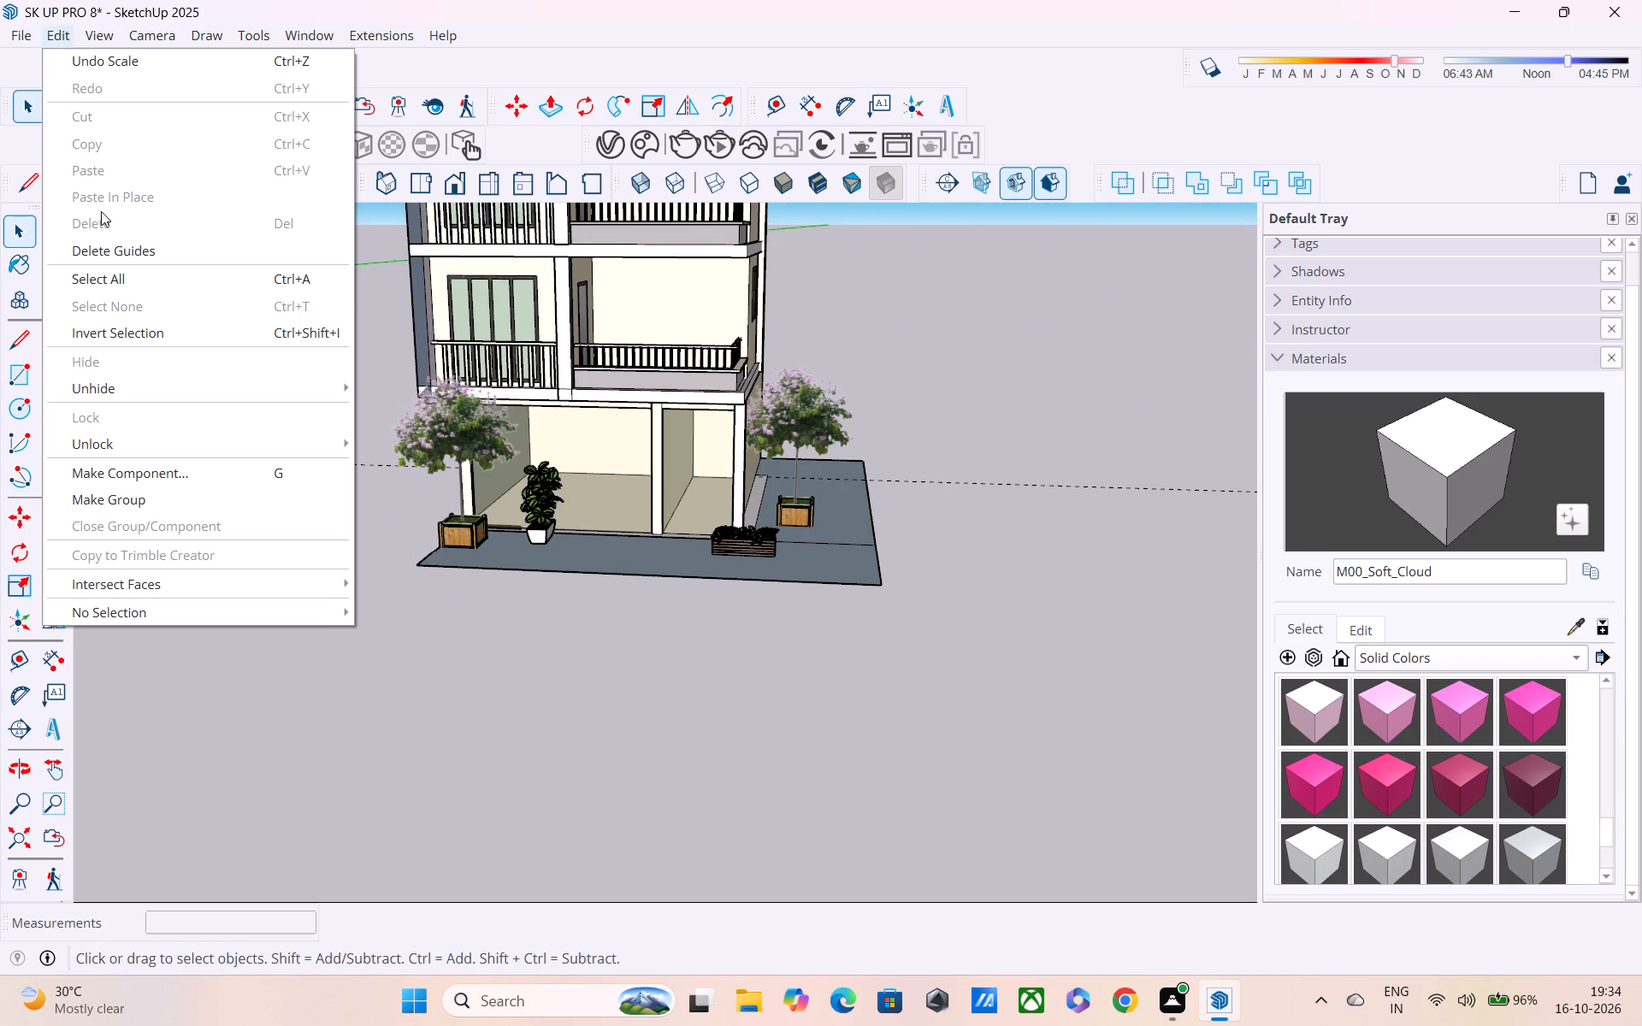
left_click(23, 31)
left_click(23, 32)
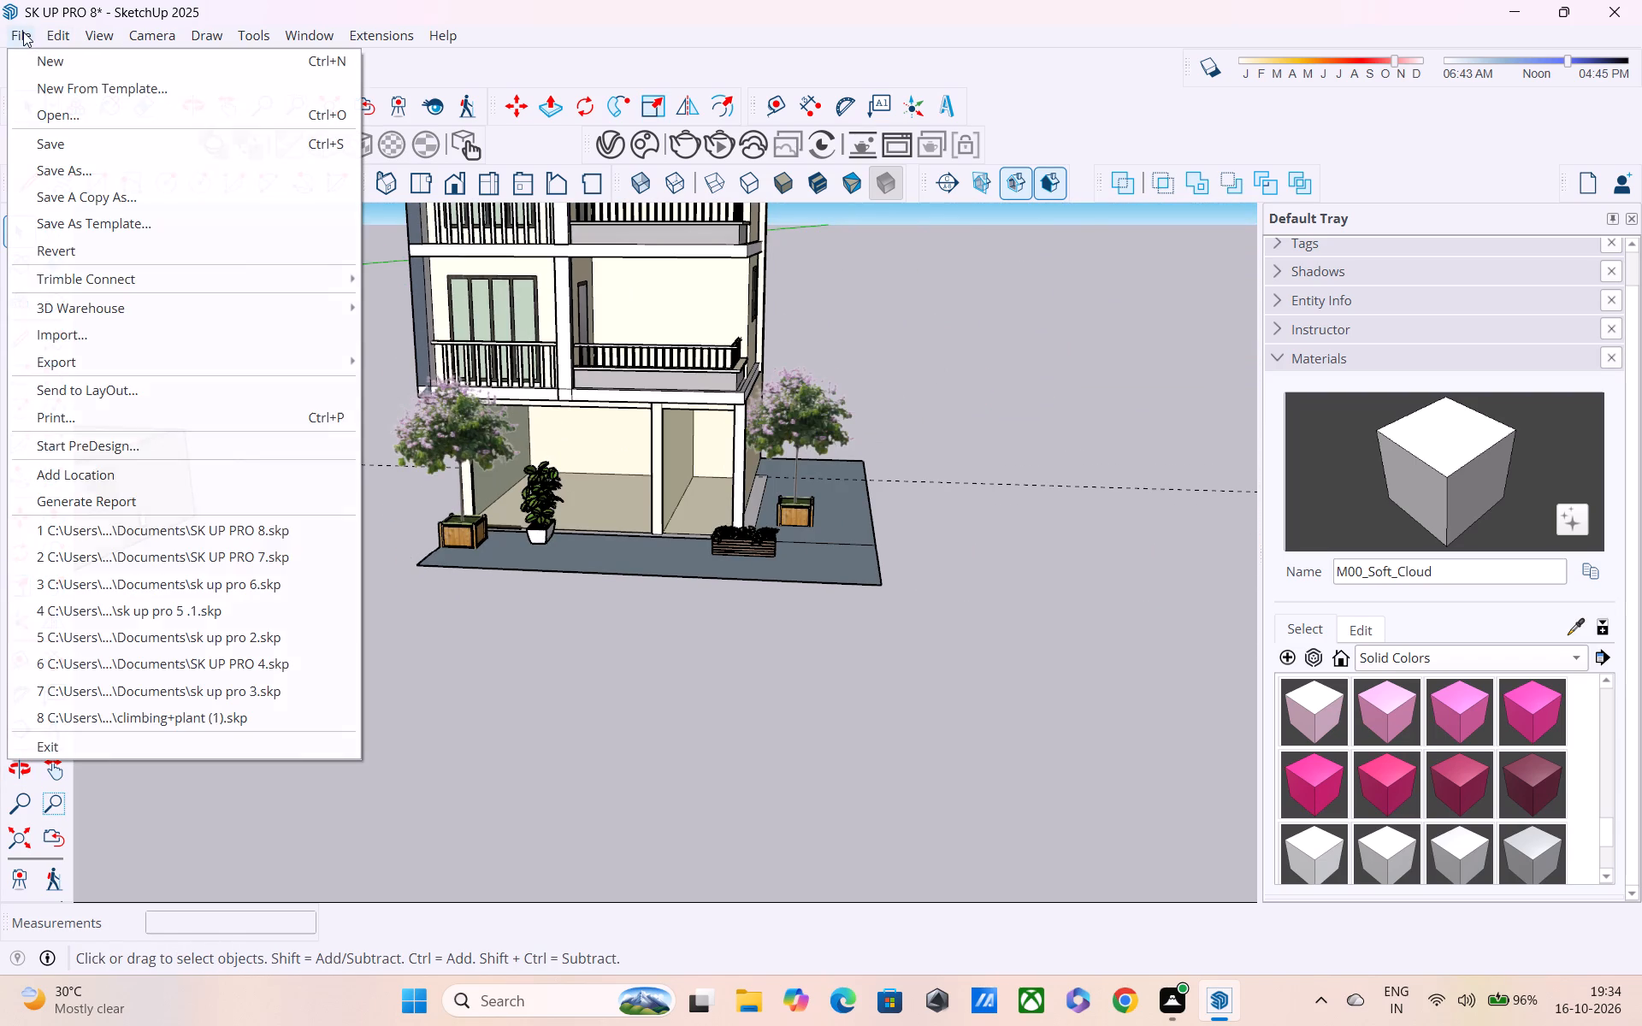
left_click(77, 327)
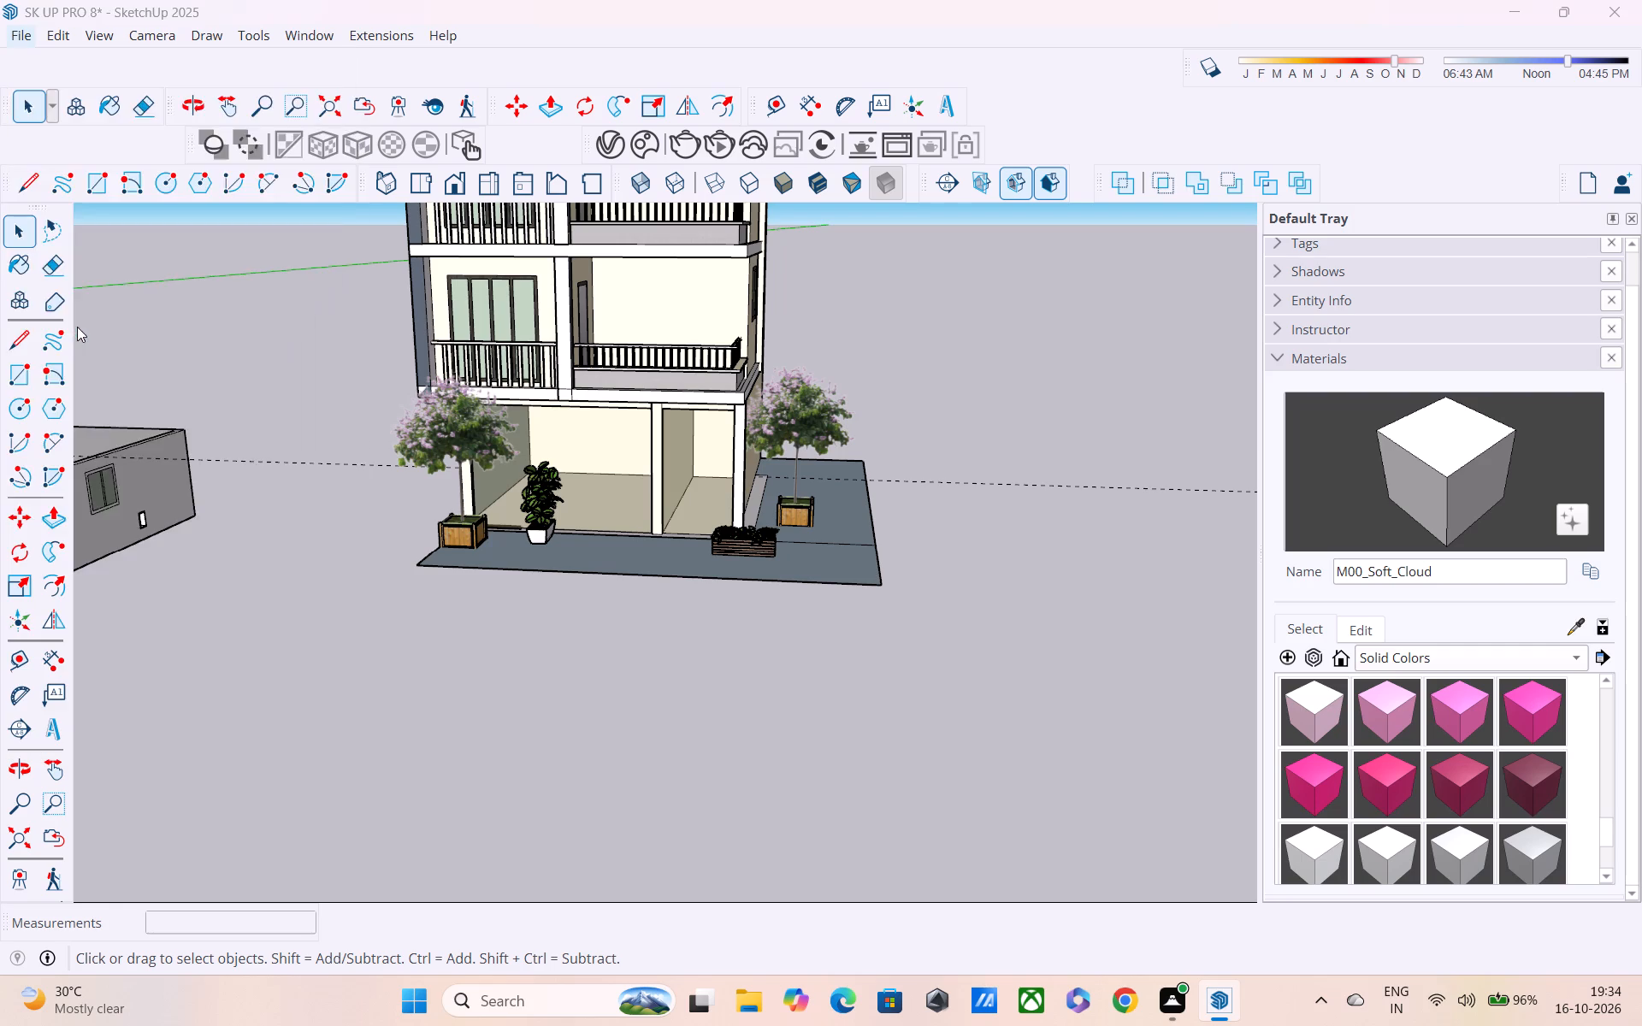
scroll(245, 380, "down", 1)
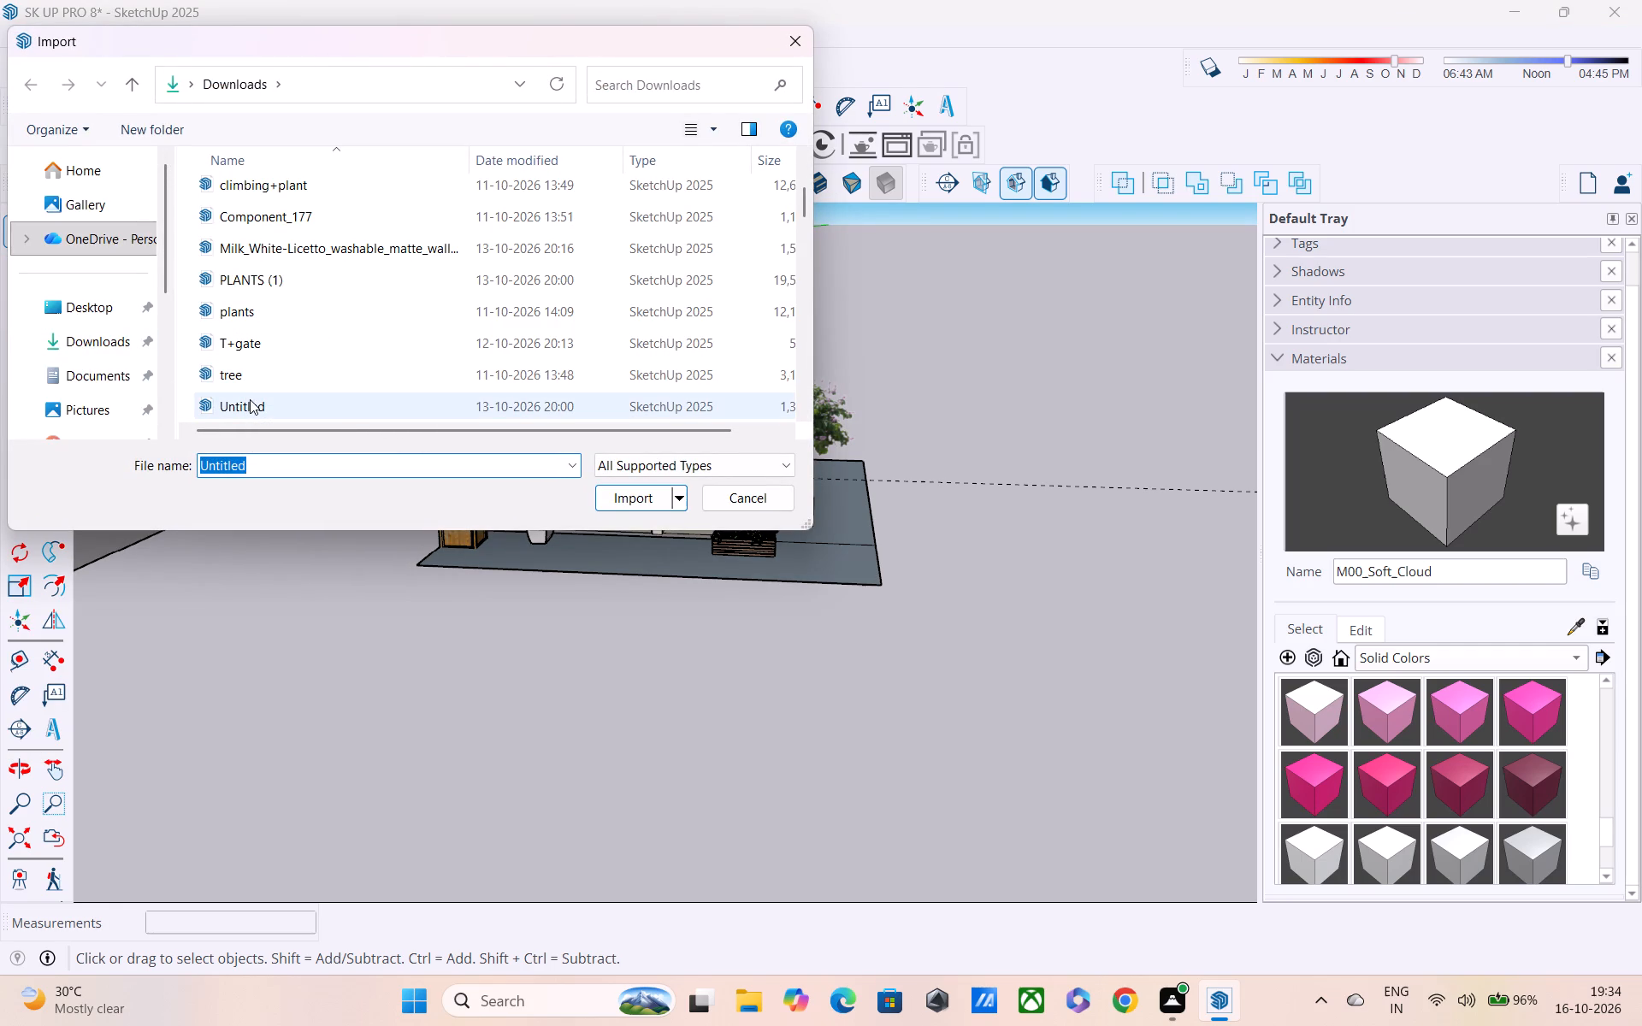
left_click(249, 400)
left_click(301, 373)
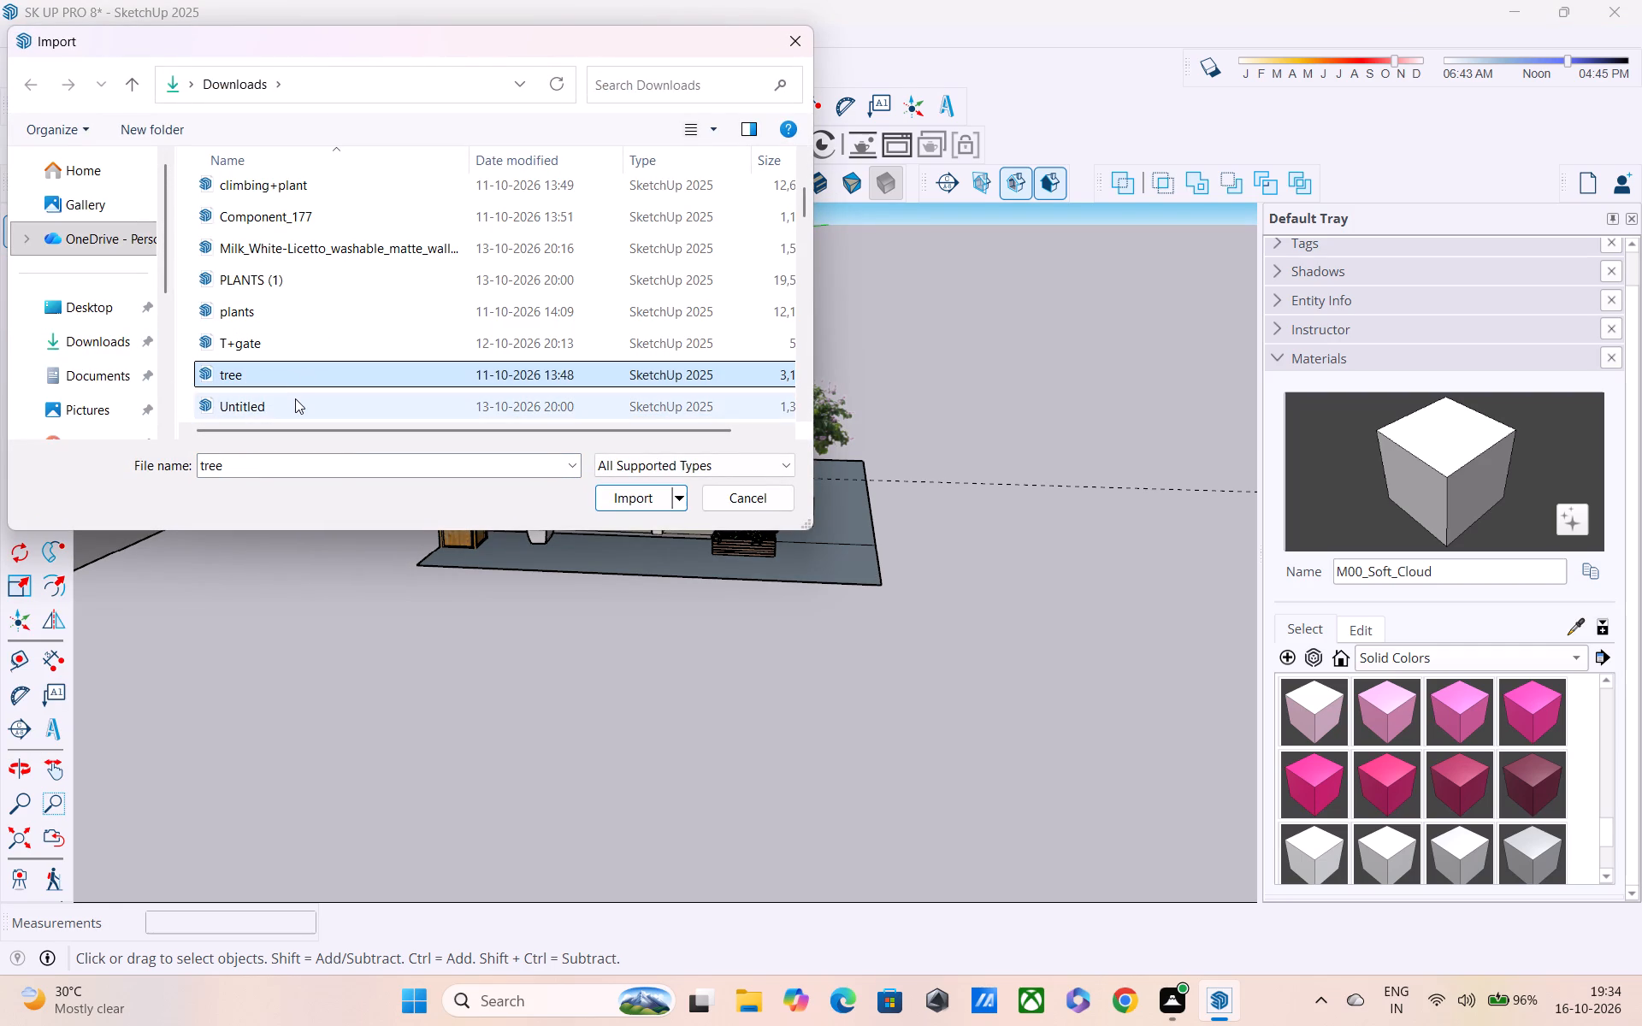
left_click(291, 402)
left_click(284, 382)
left_click(282, 286)
left_click(626, 504)
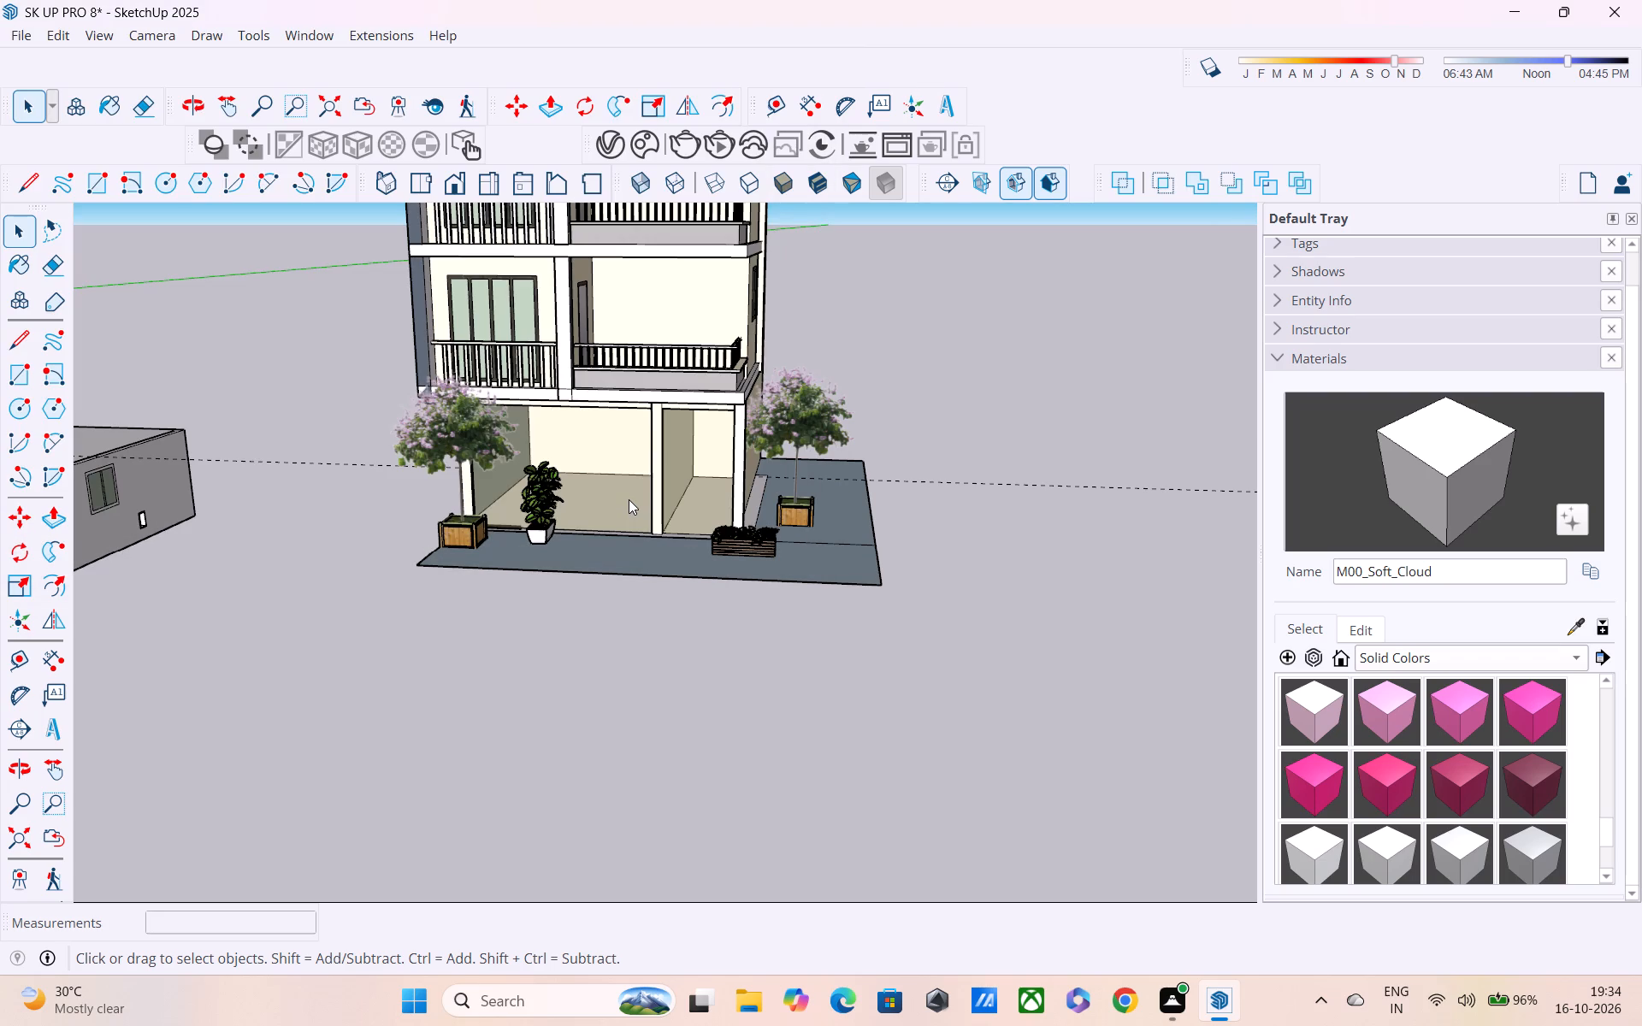
scroll(466, 524, "down", 5)
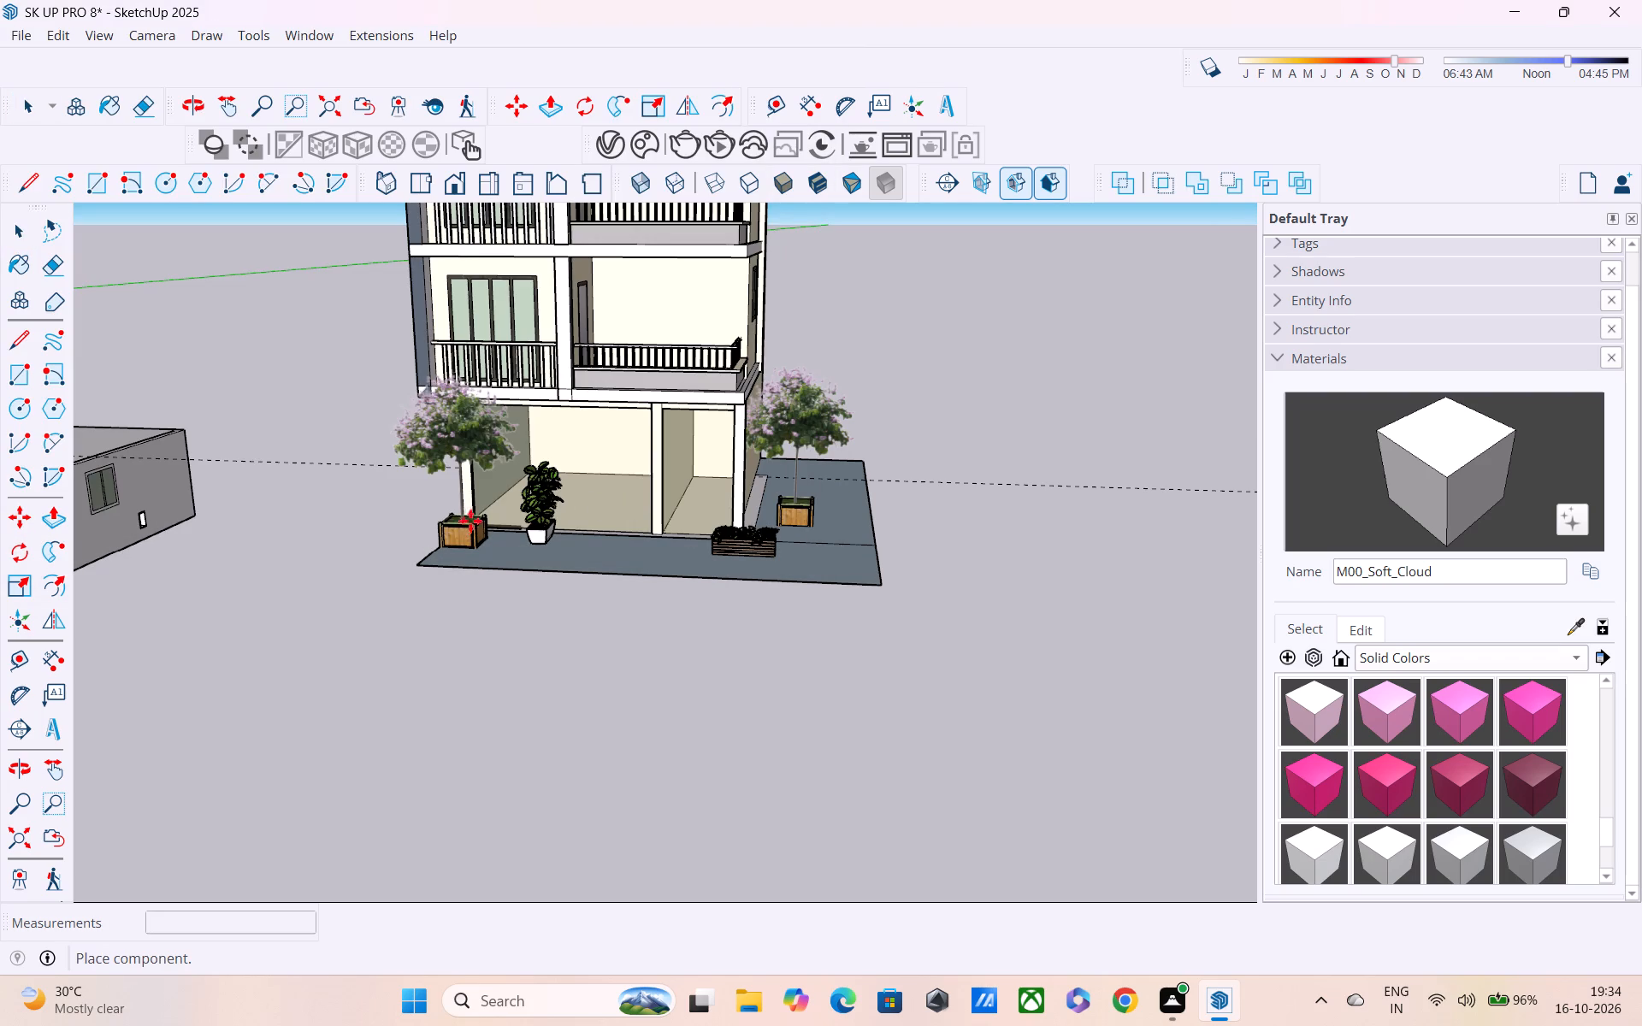
left_click(867, 598)
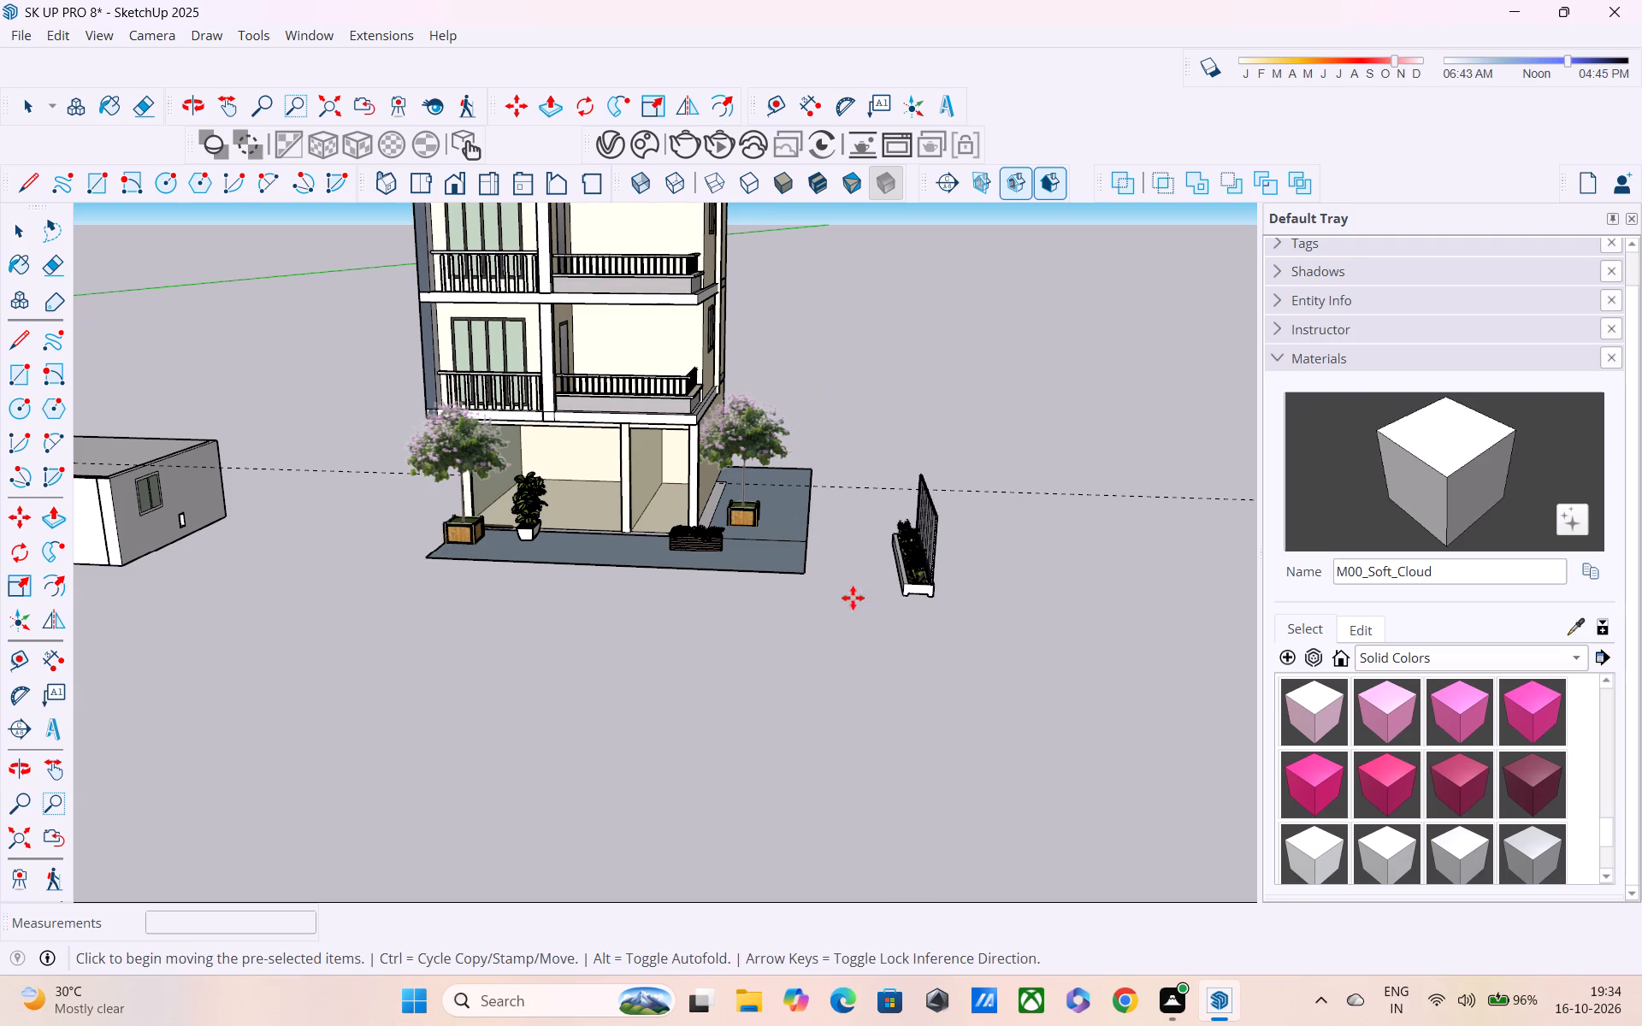
middle_click_drag(811, 598, 579, 593)
scroll(578, 592, "down", 3)
middle_click_drag(648, 581, 792, 540)
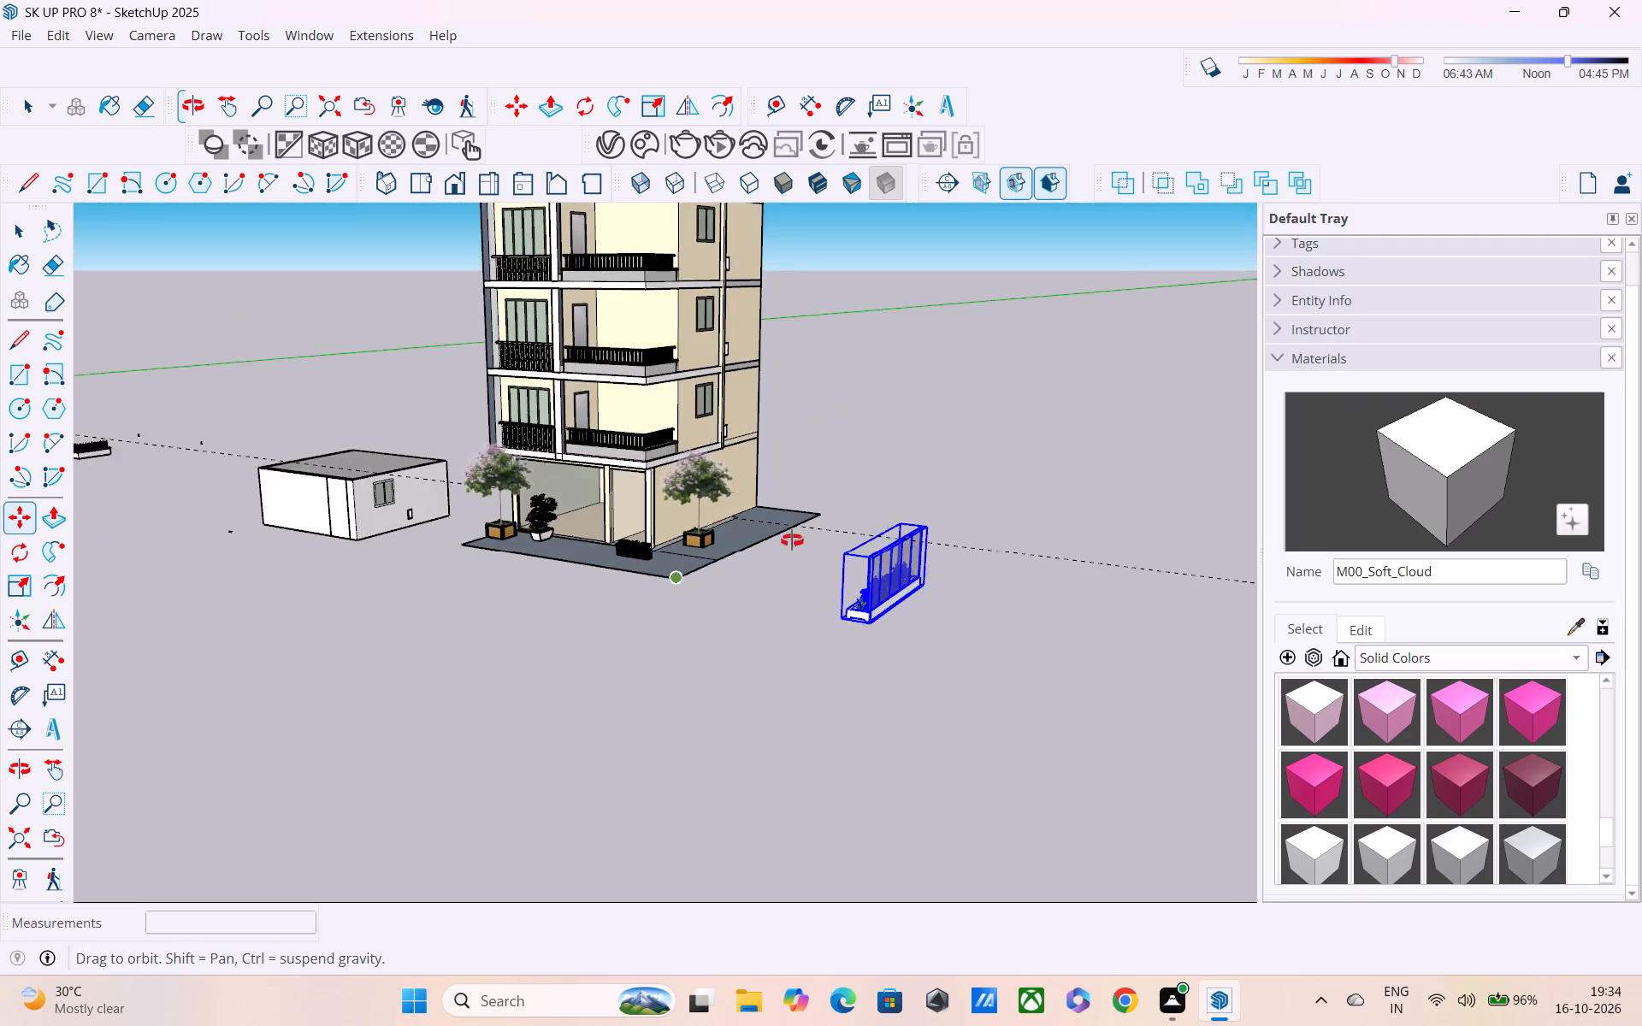
Rotate the trellis planter 90 degrees on the ground plane about its base corner.
middle_click_drag(792, 540, 960, 469)
middle_click_drag(771, 582, 684, 638)
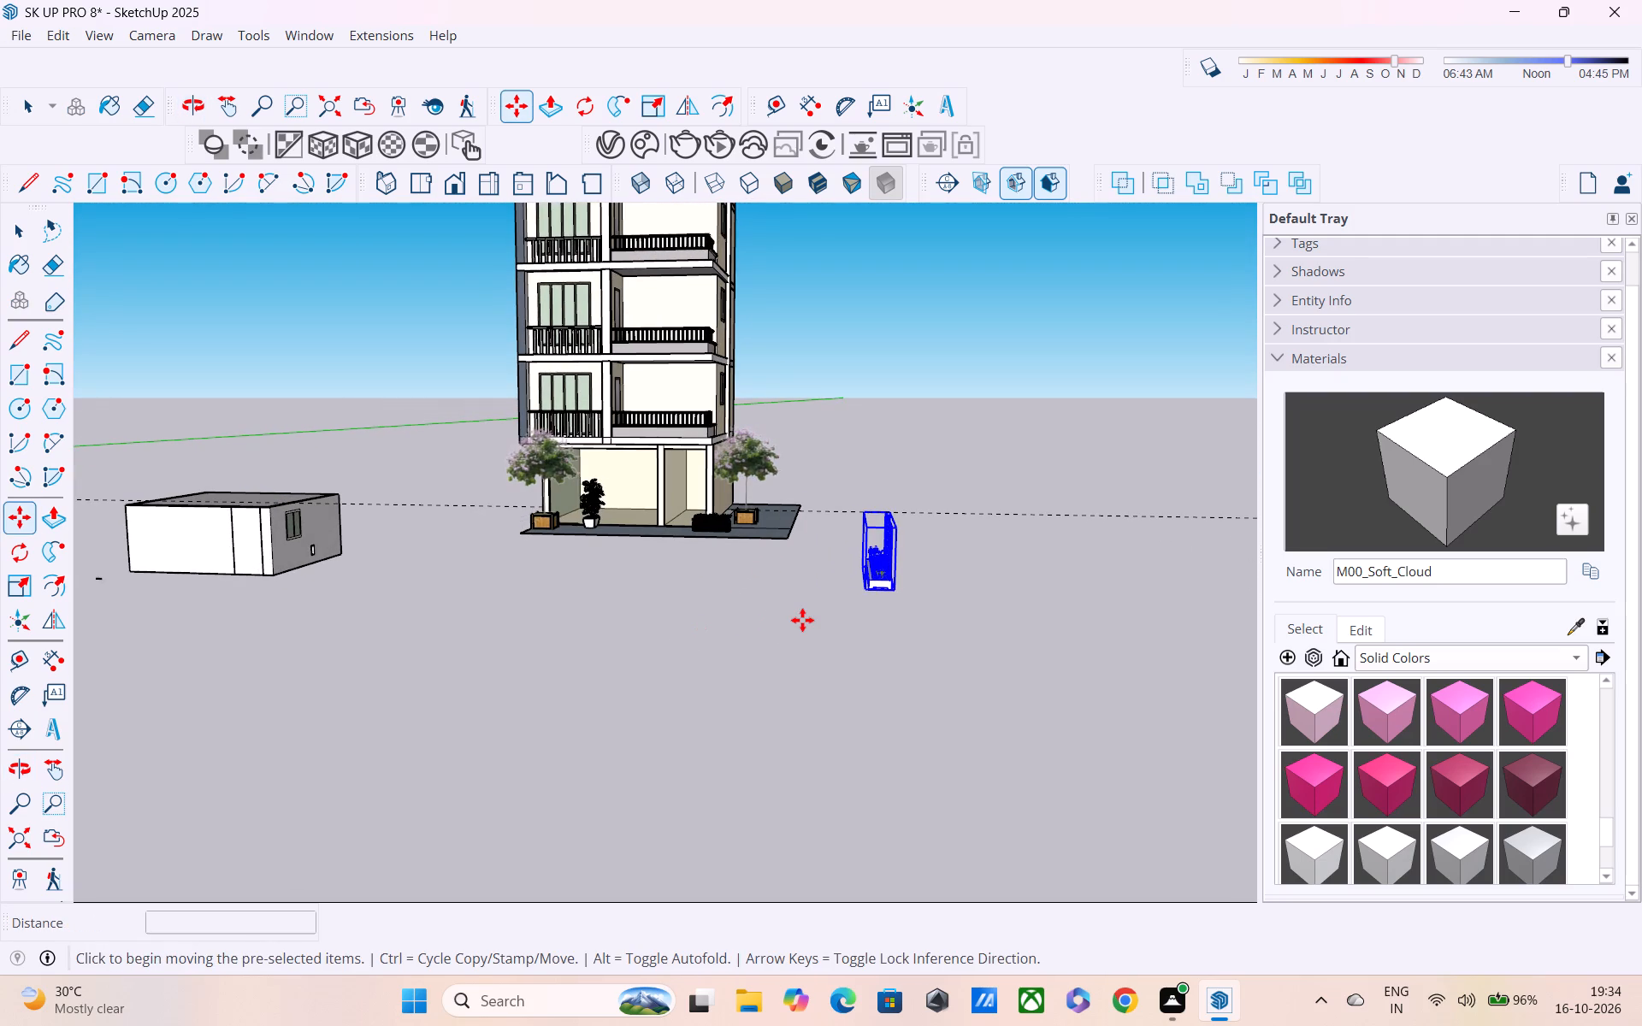
key("q")
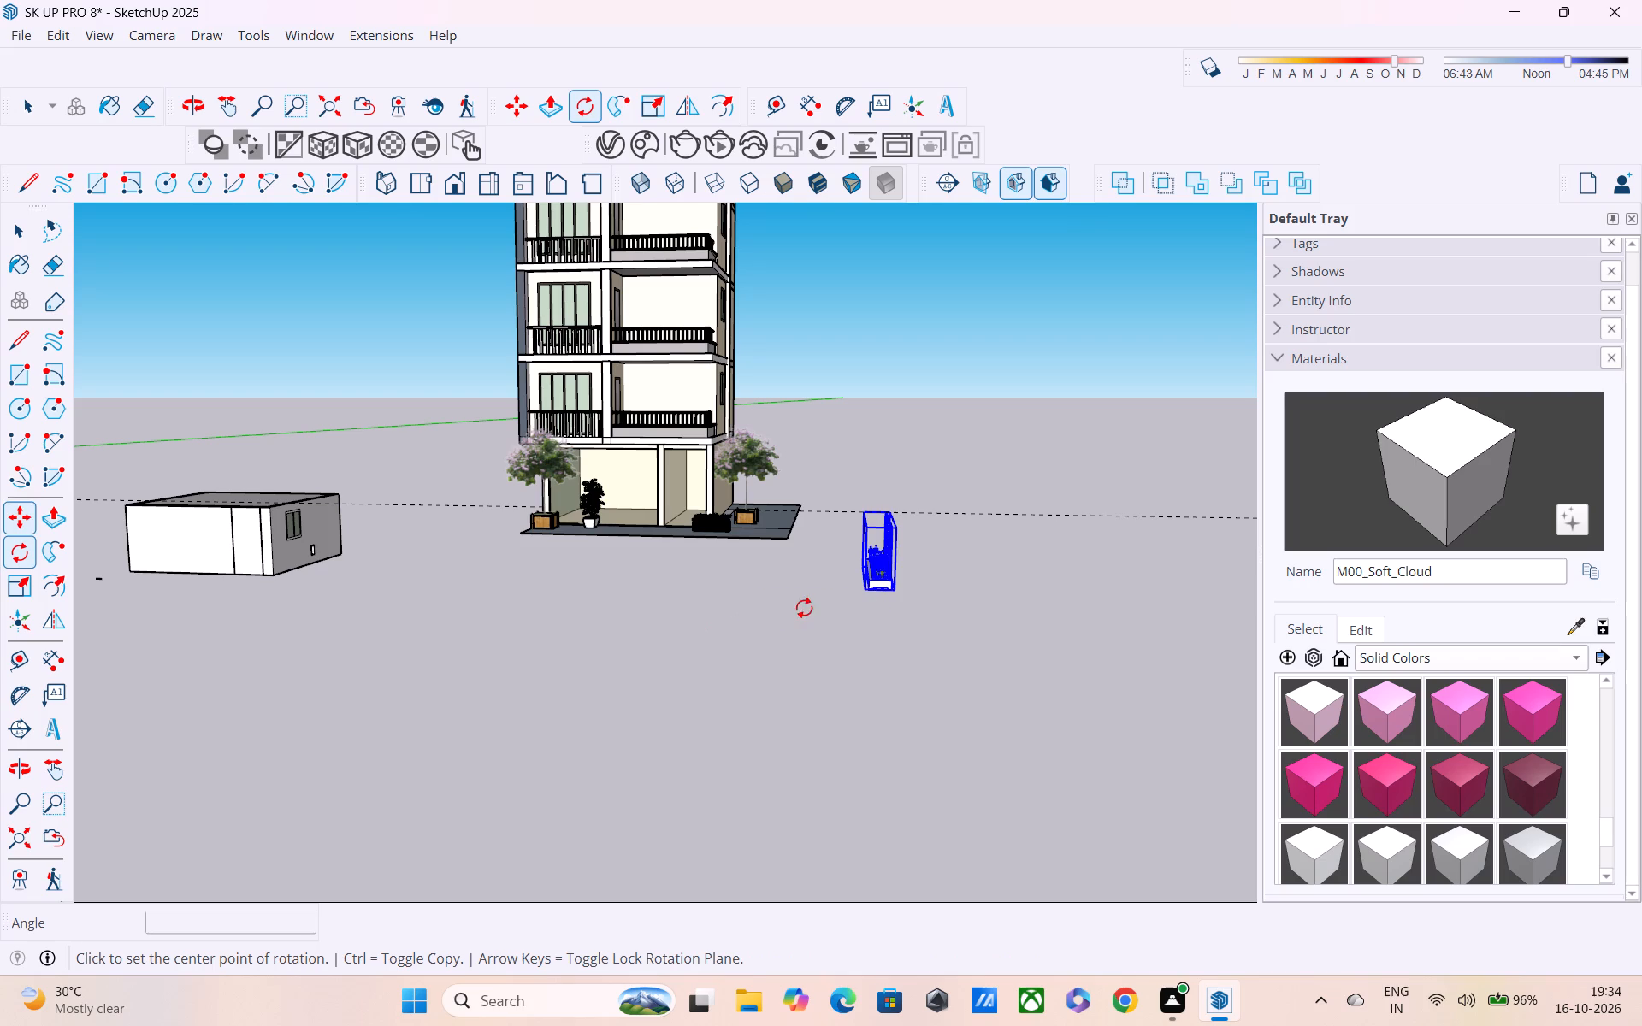
left_click(877, 598)
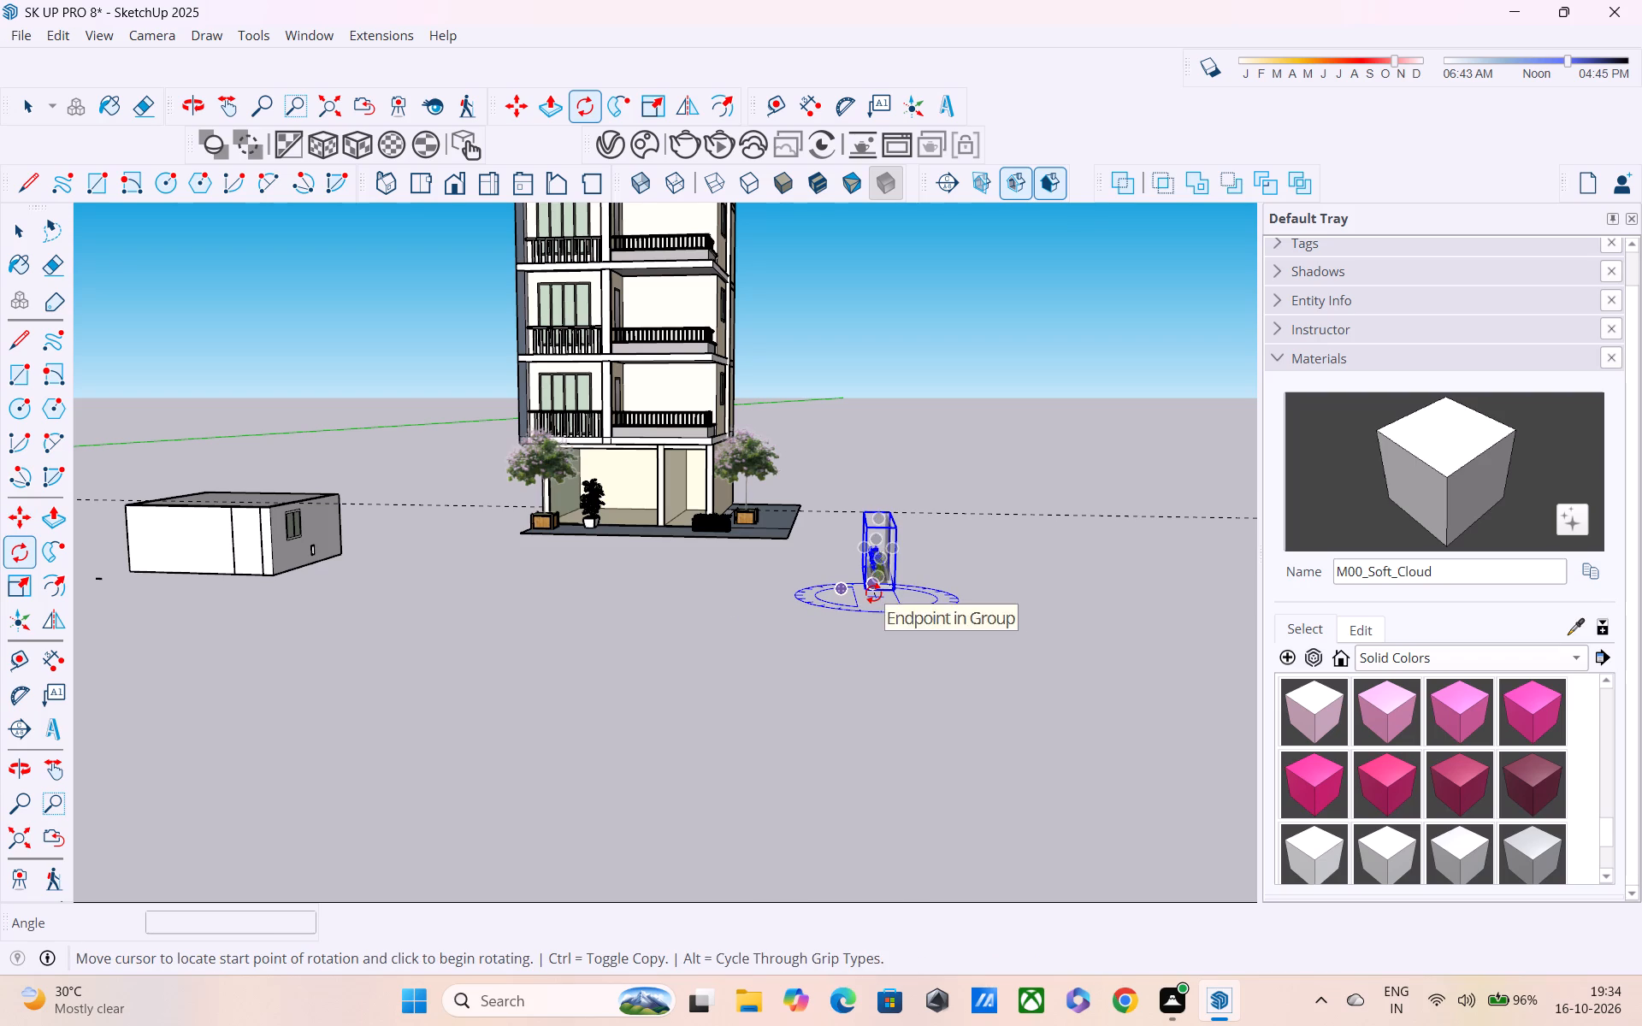
left_click(873, 593)
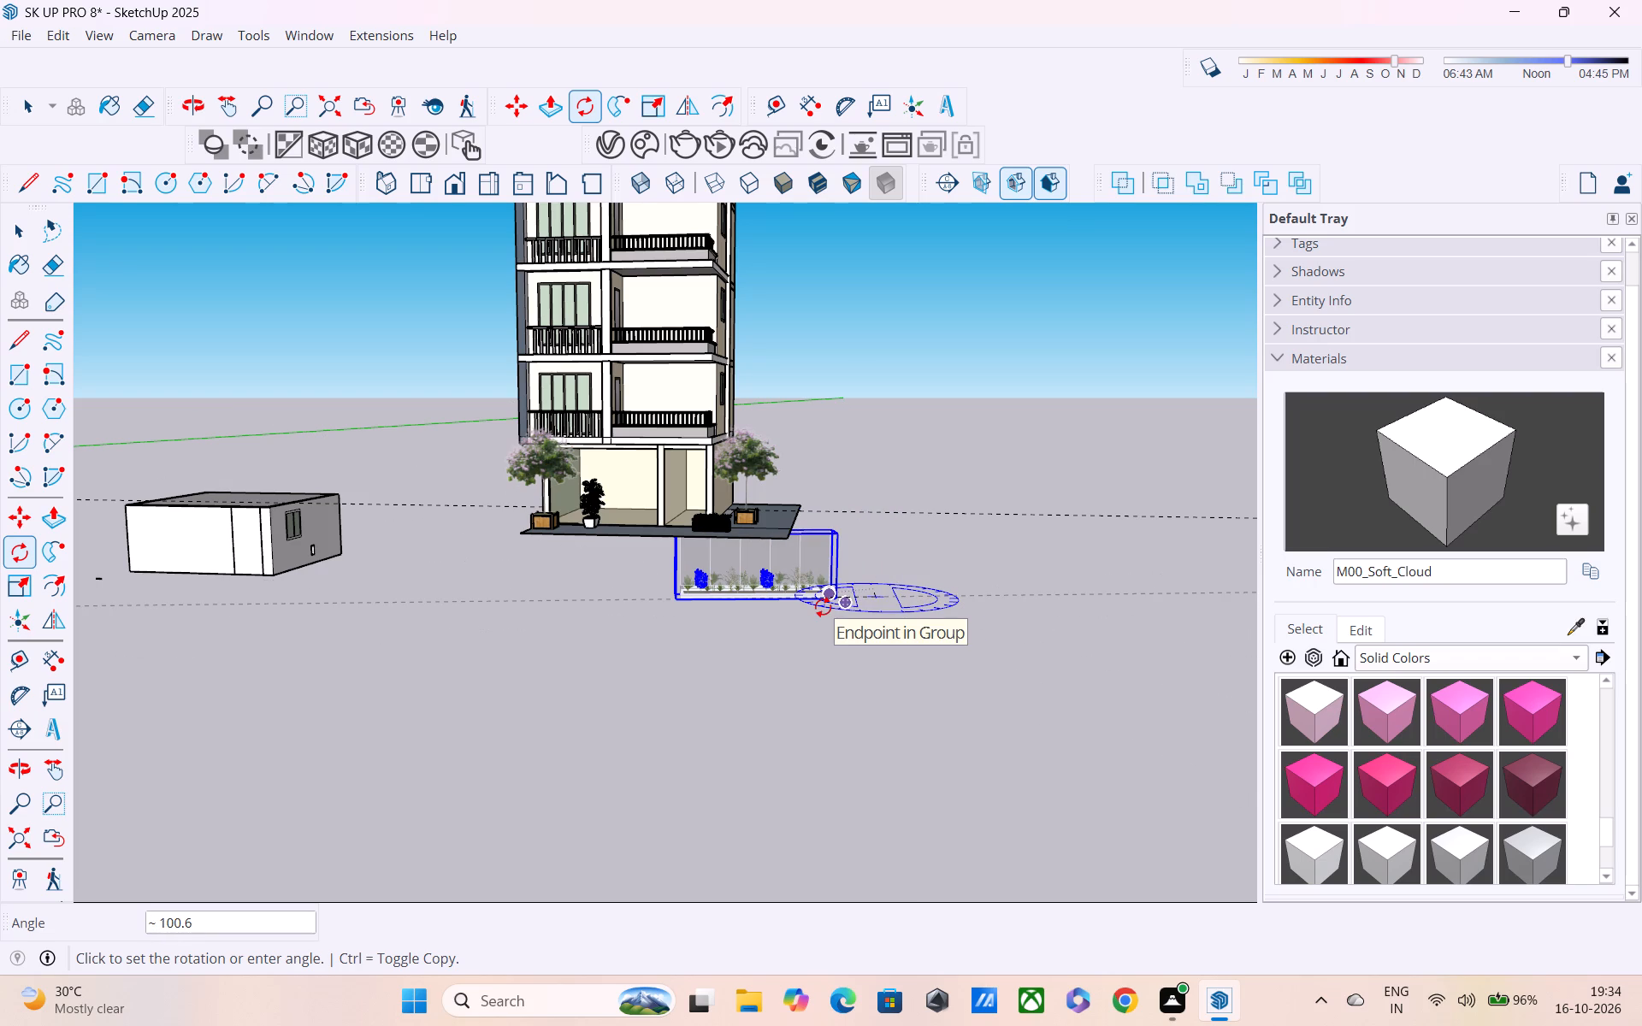
type("90")
key("Return")
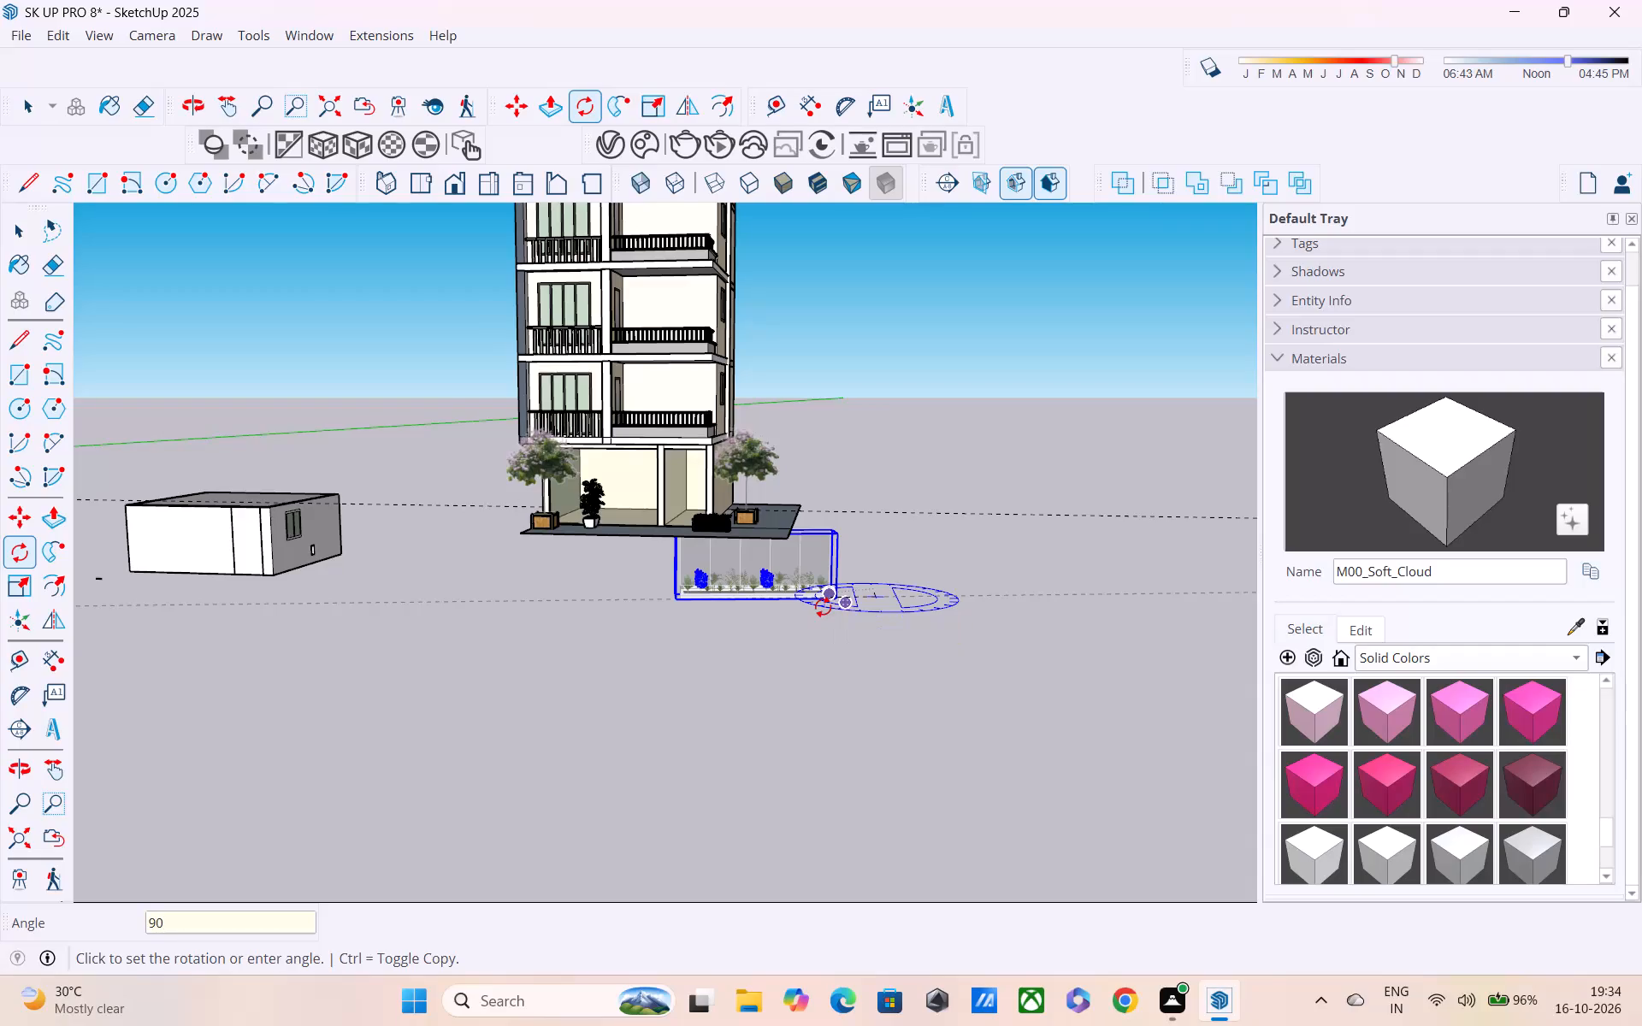
Move the rotated trellis planter about 72' away from its spot, onto open ground beyond the side paving.
scroll(823, 607, "up", 1)
middle_click_drag(815, 563, 781, 417)
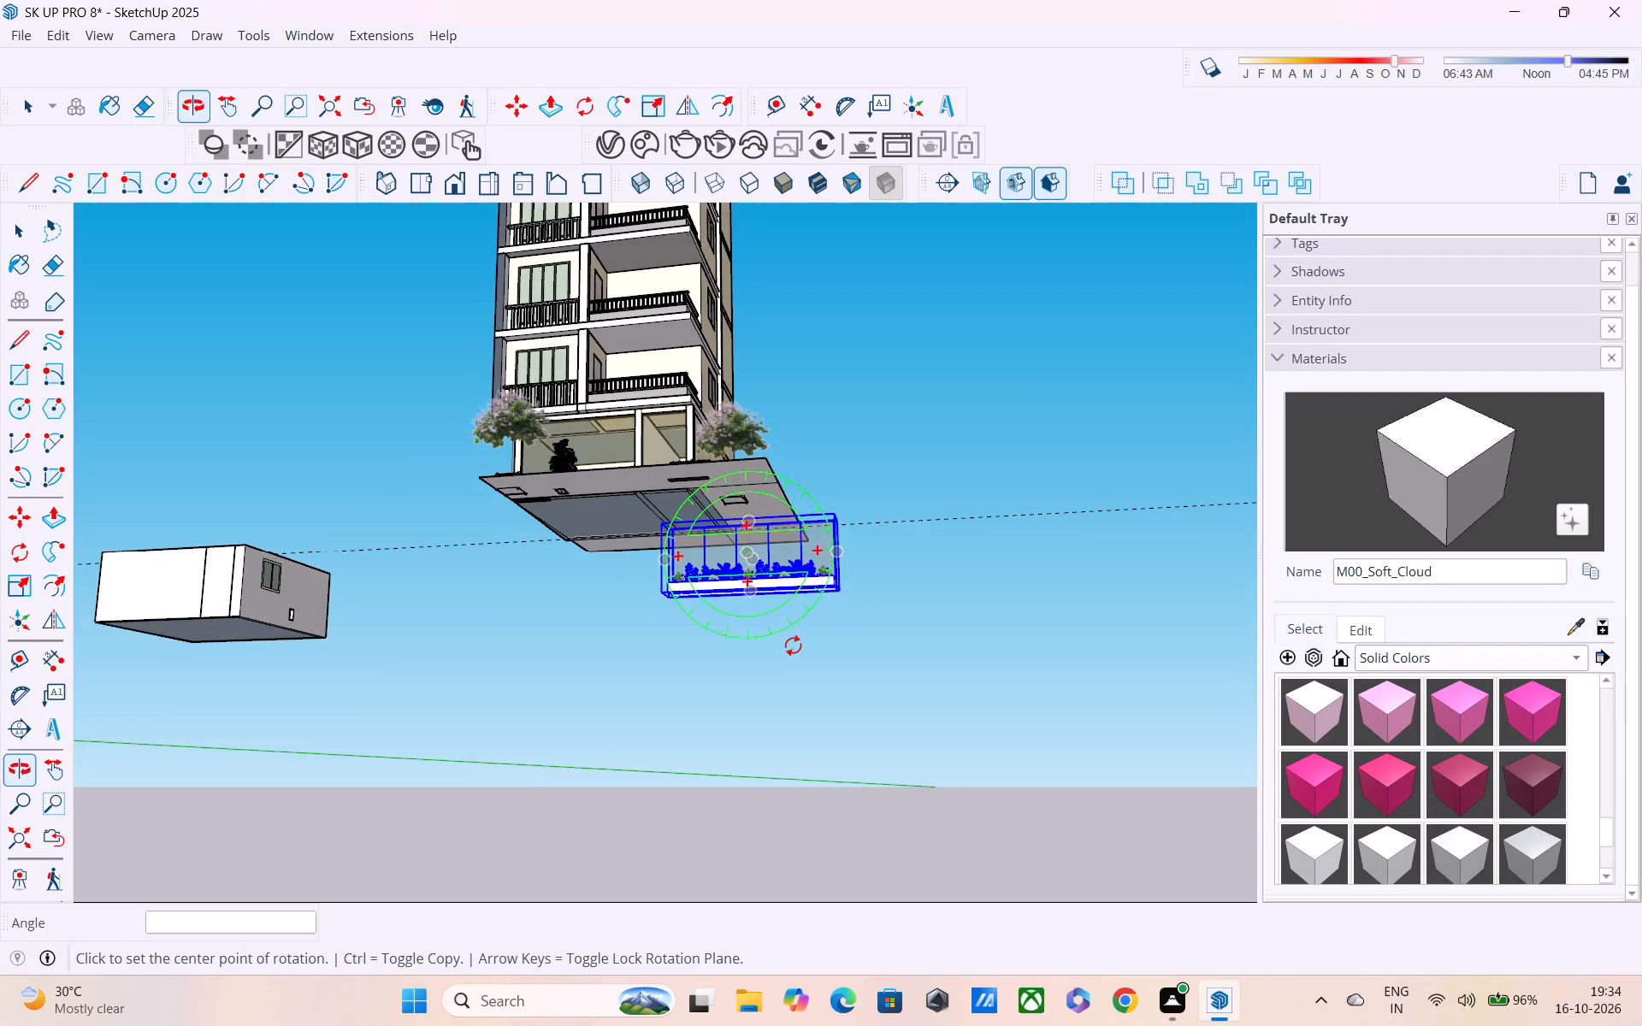
key("m")
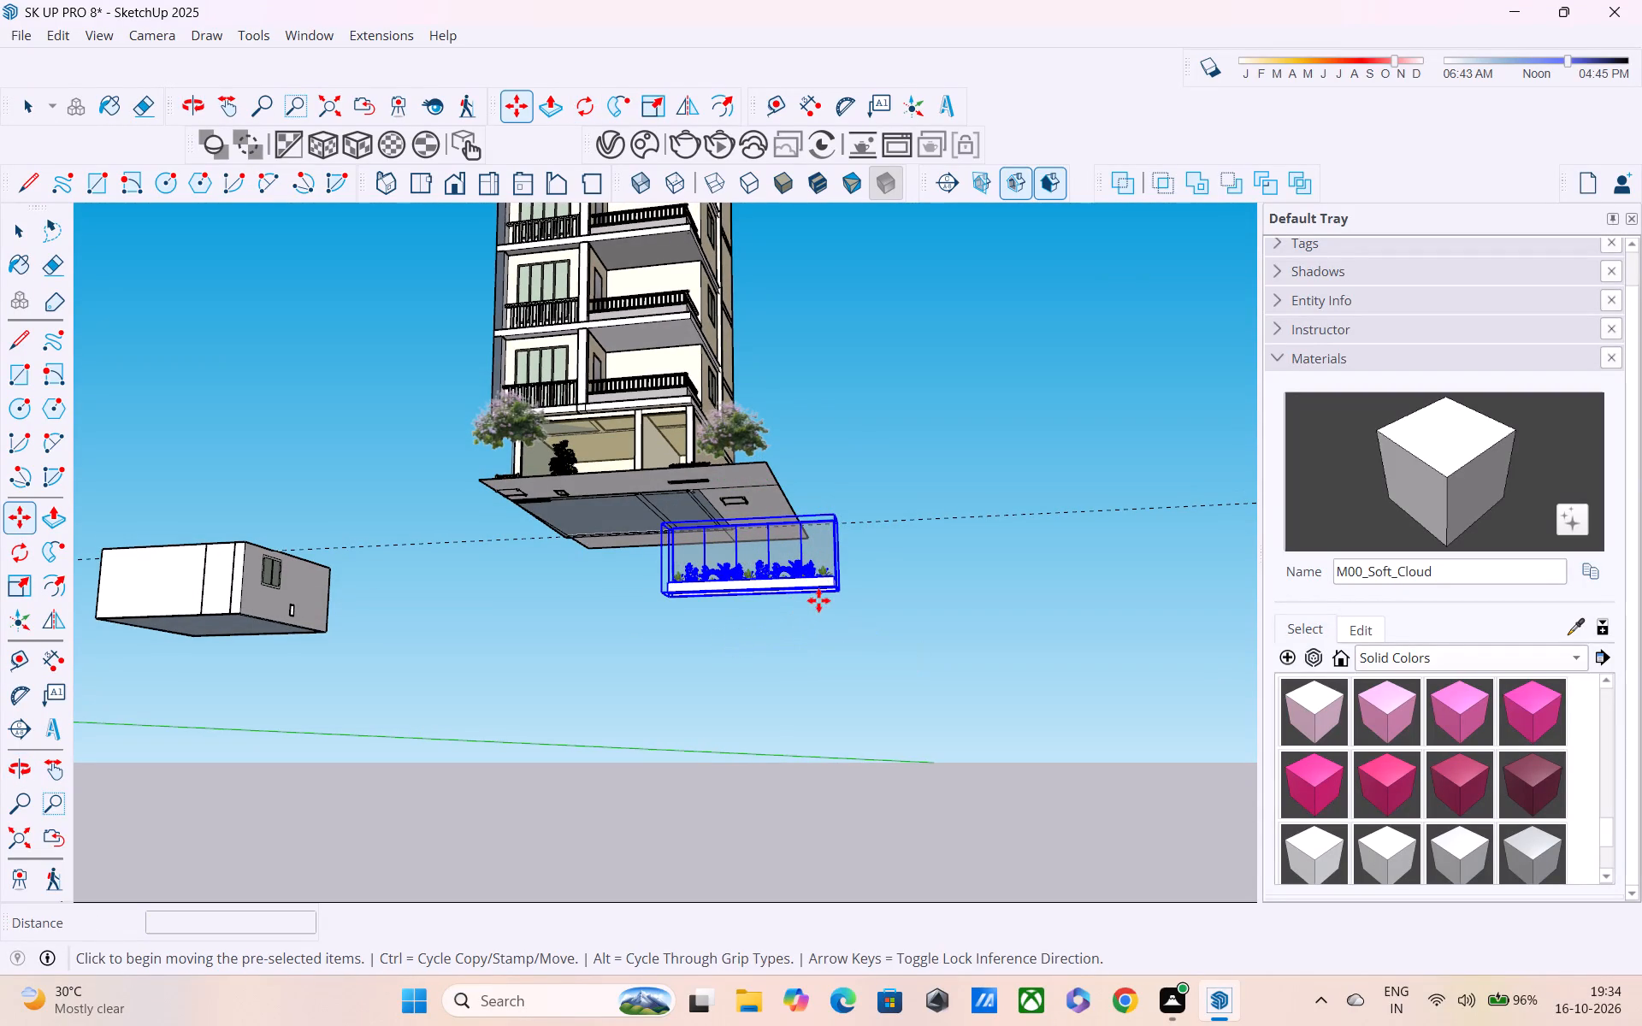
left_click(830, 581)
scroll(775, 592, "down", 4)
middle_click_drag(772, 615, 772, 632)
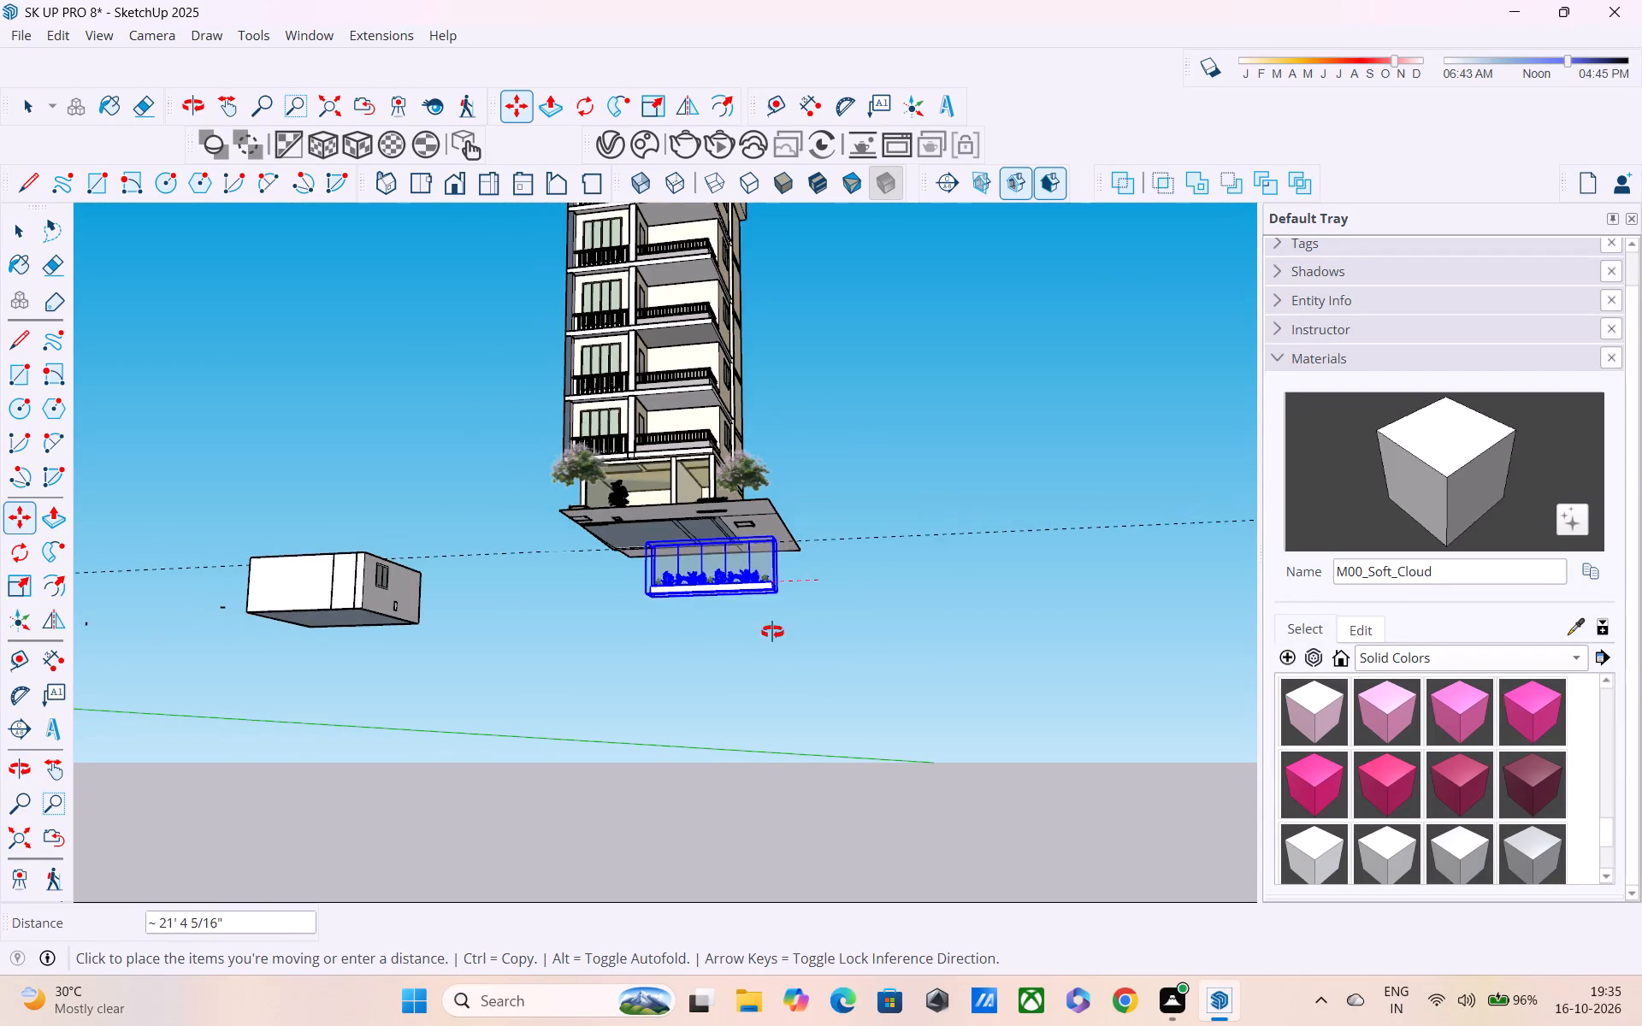
middle_click_drag(772, 632, 778, 817)
scroll(693, 551, "up", 3)
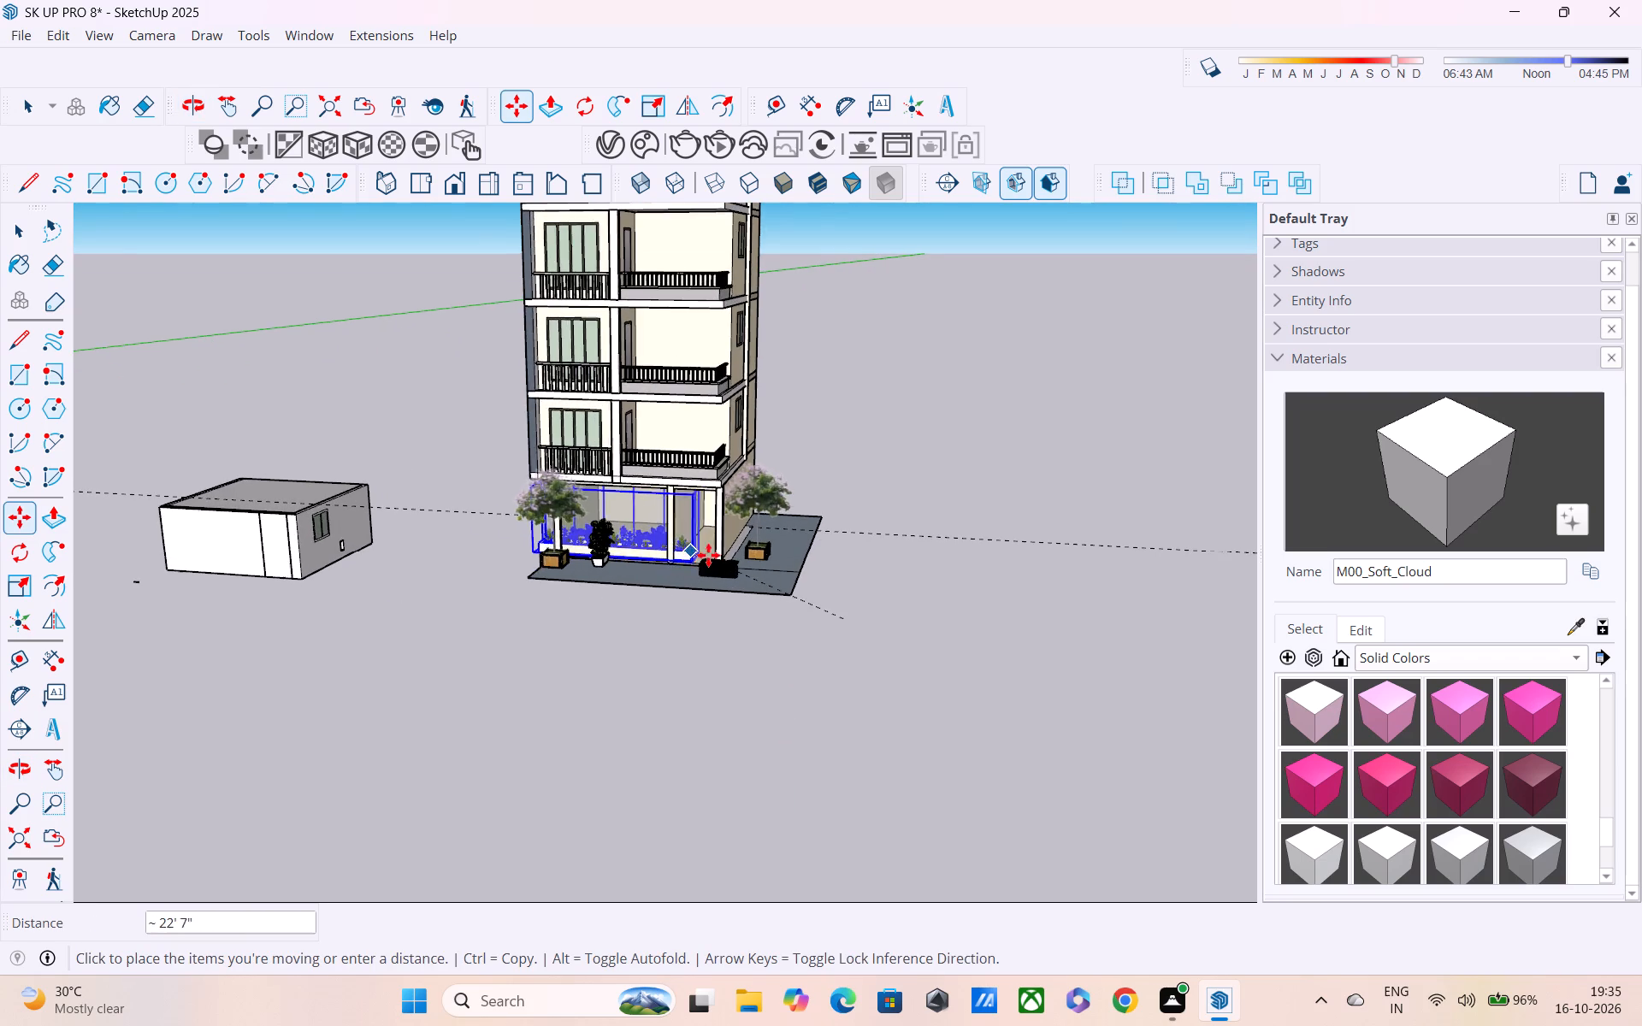
scroll(708, 555, "up", 4)
scroll(854, 608, "down", 1)
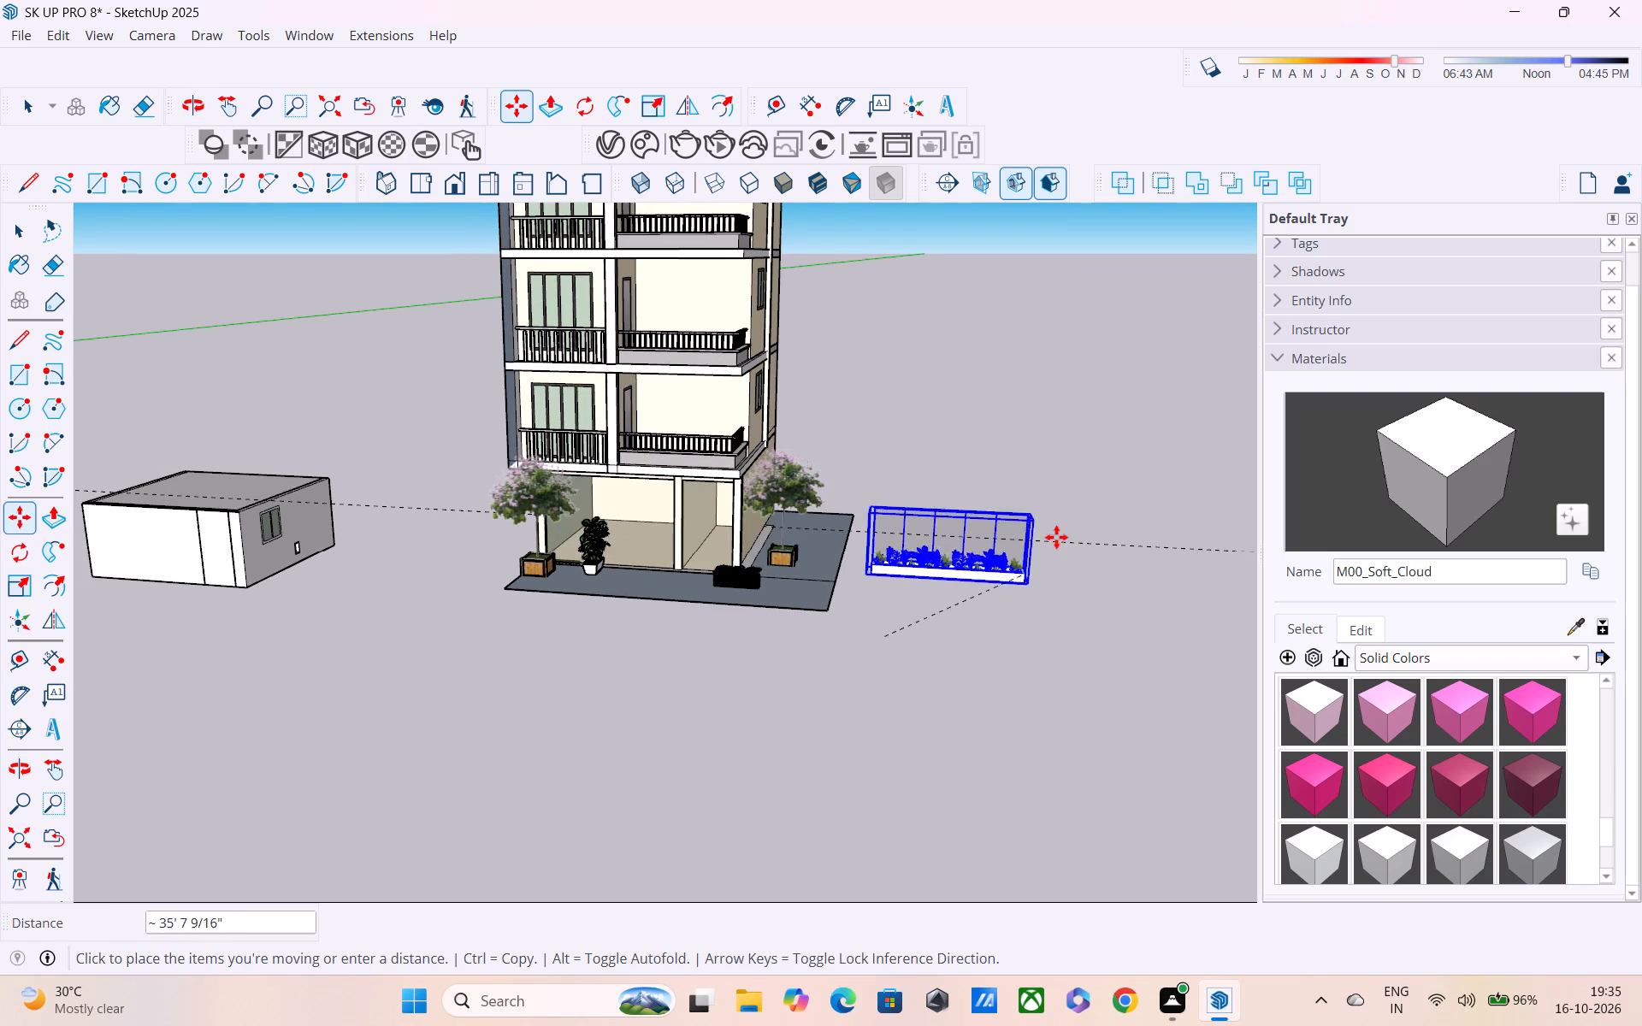
left_click(1061, 513)
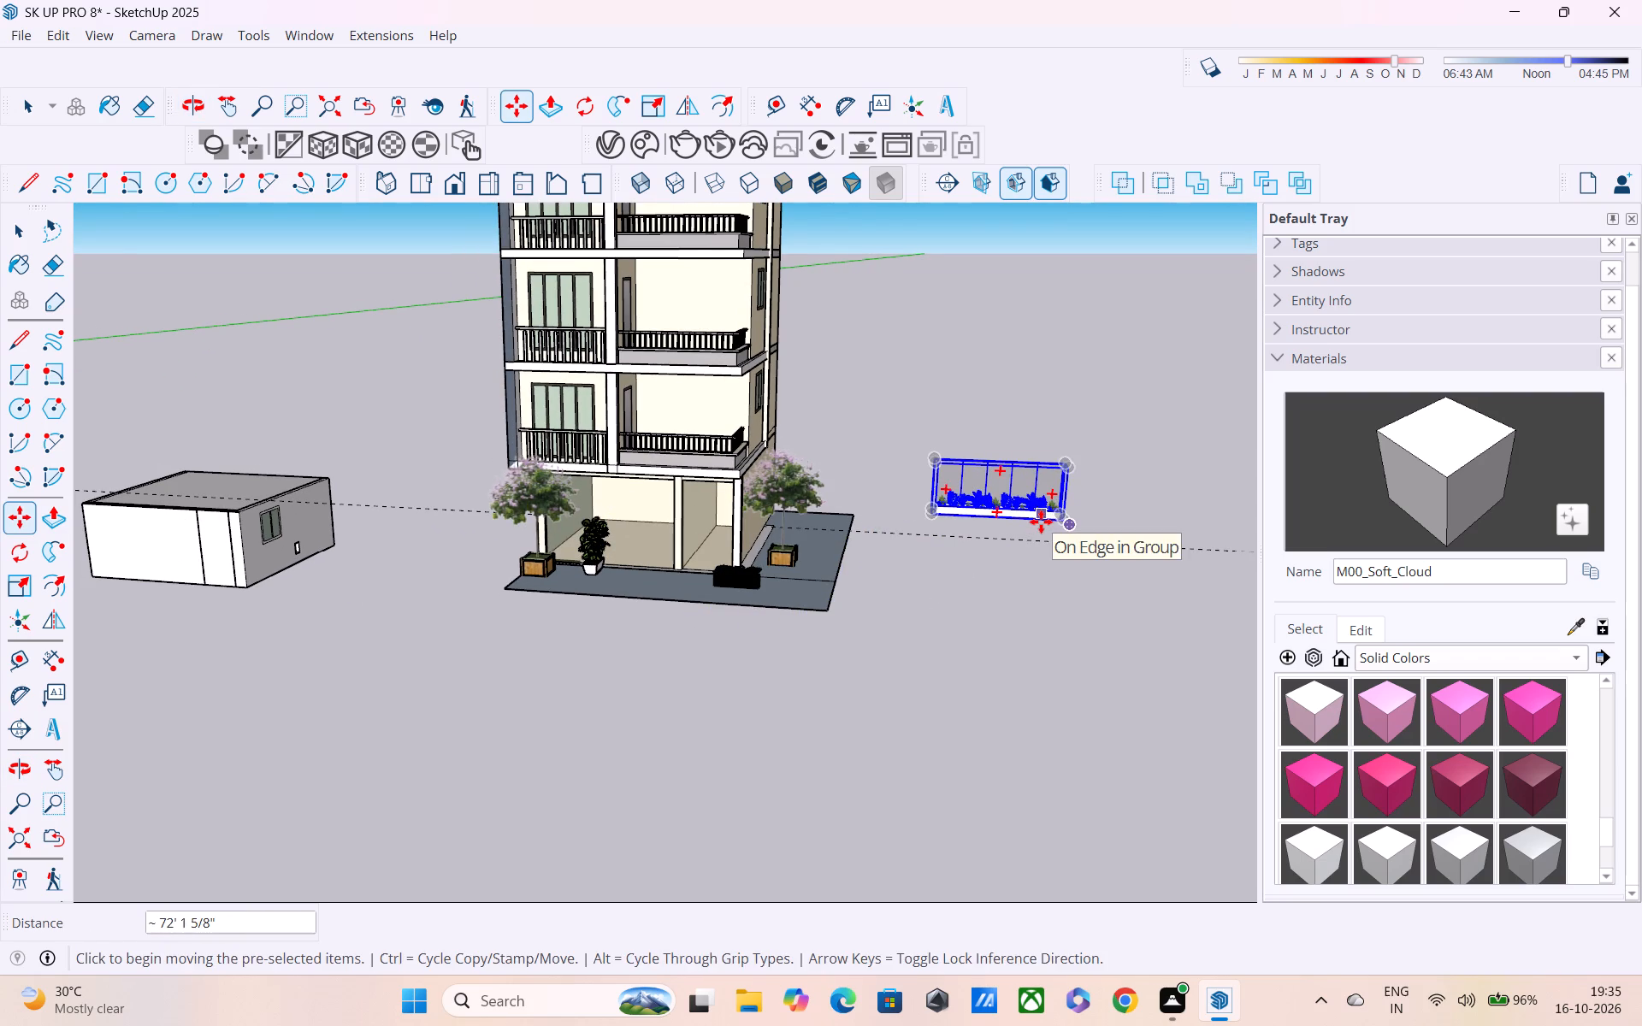
Scale the trellis planter by about 0.12 along red and 0.68 along green, and reduce its height.
key("s")
scroll(949, 491, "up", 3)
left_click(930, 484)
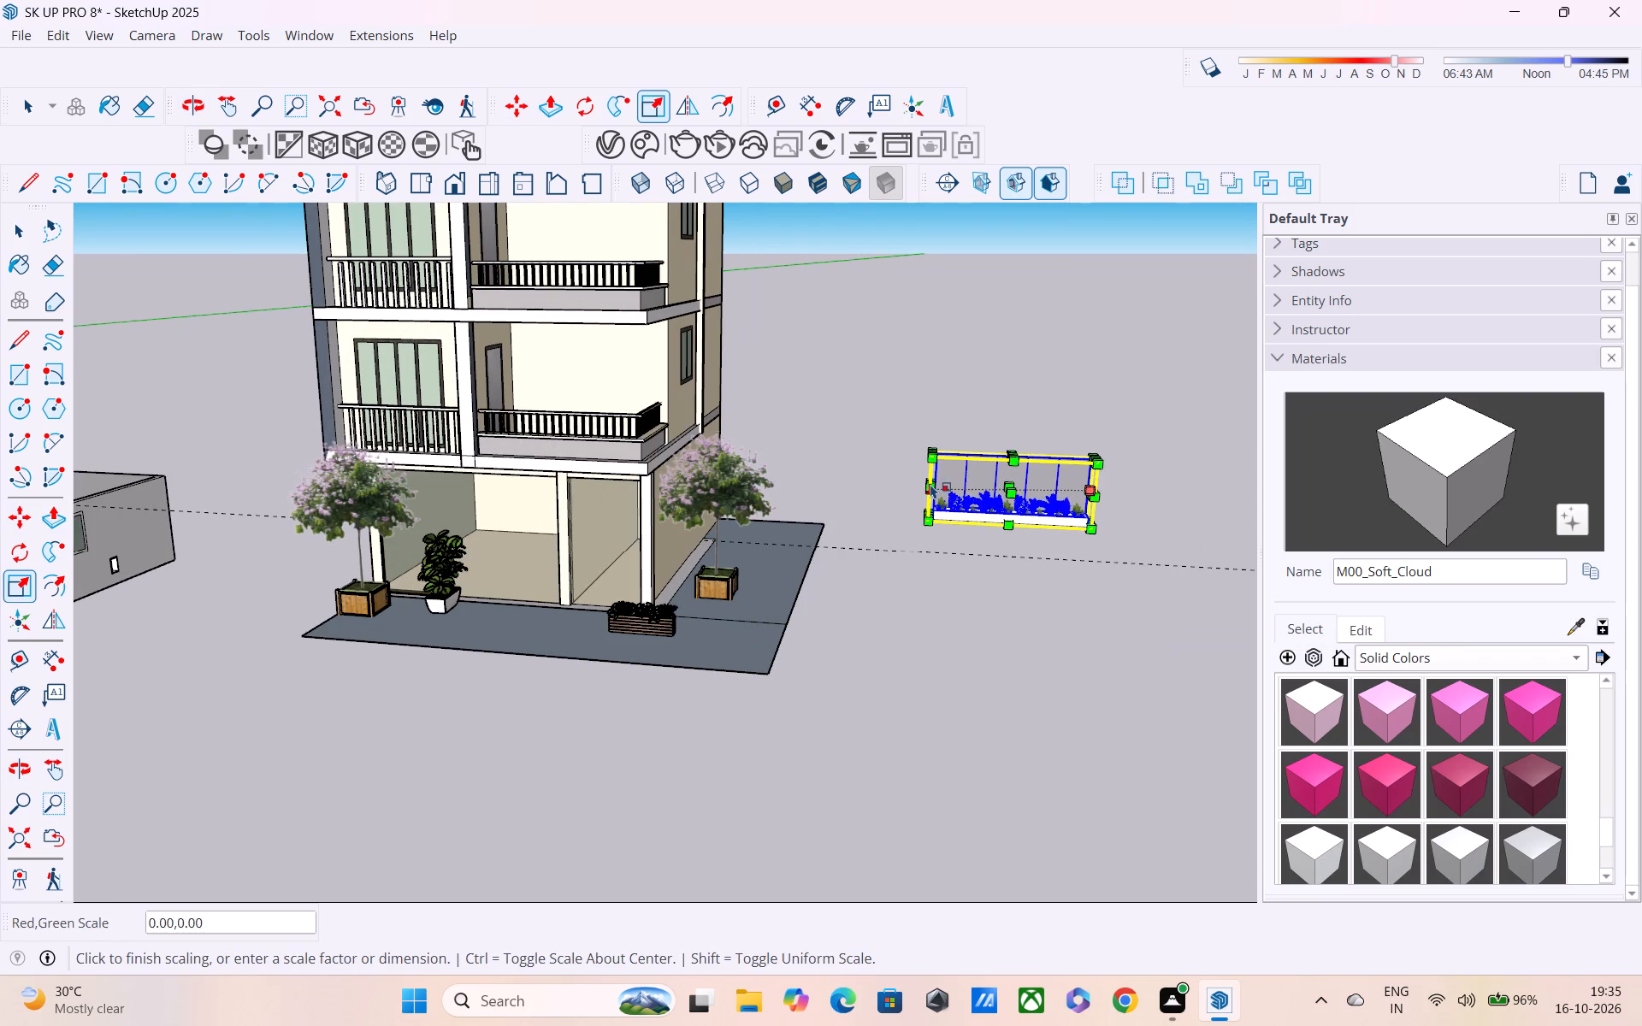
left_click(981, 487)
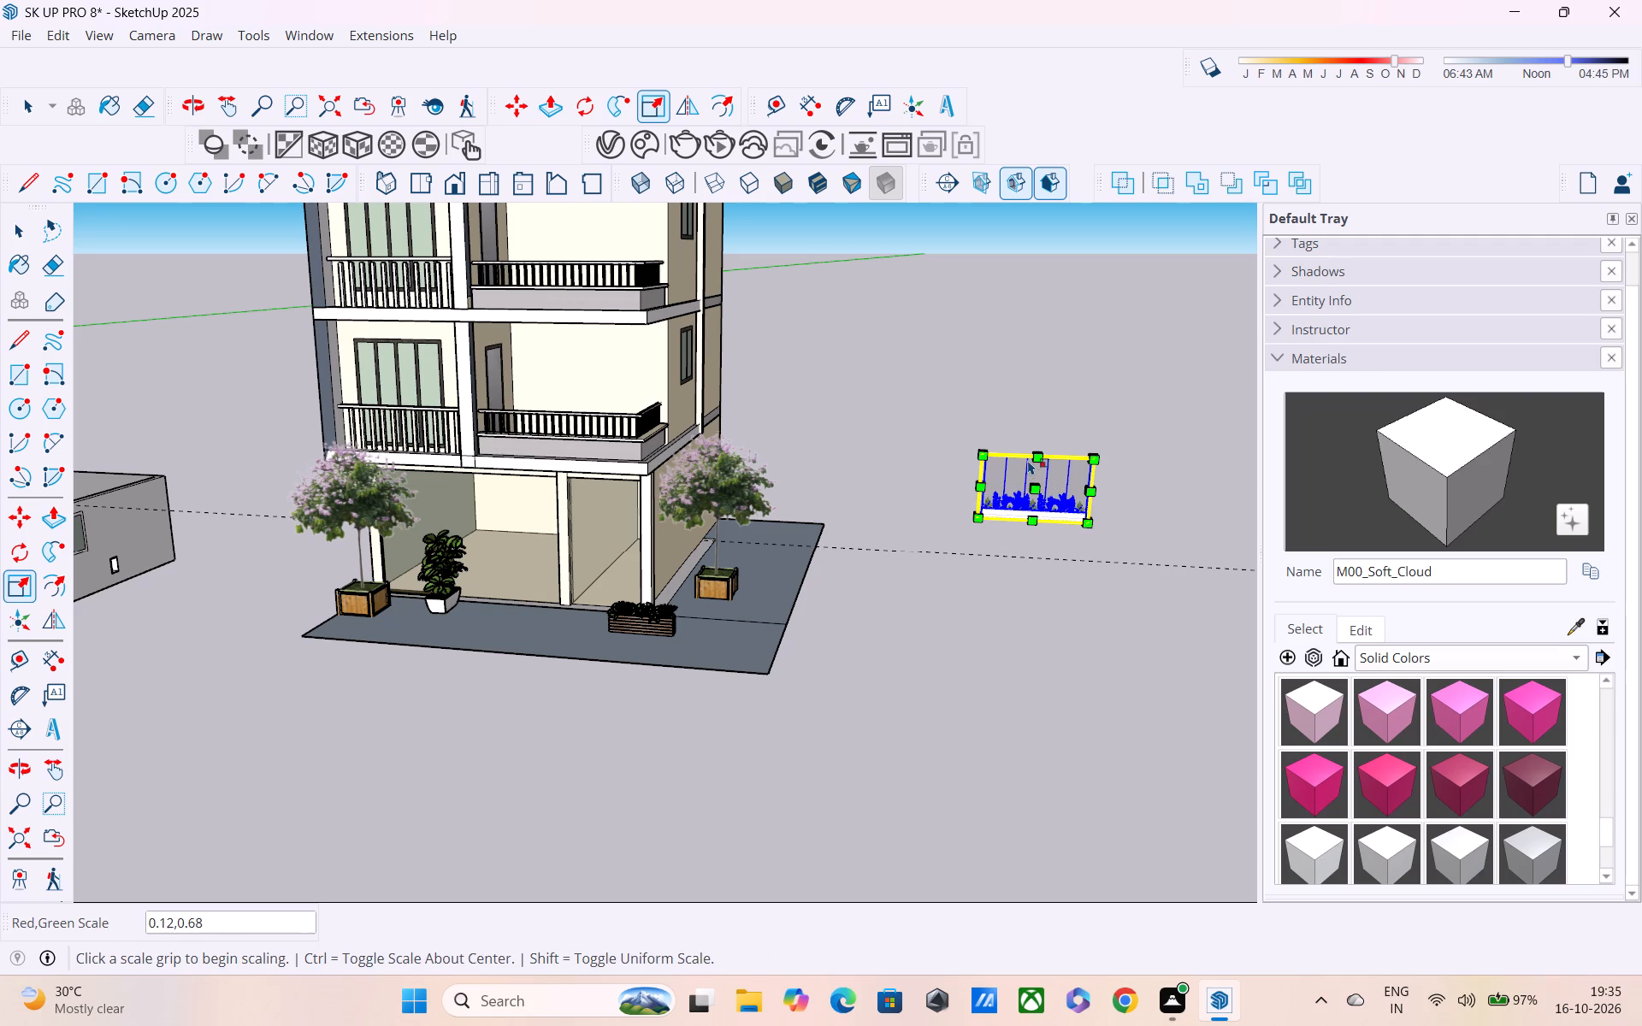
left_click(1035, 450)
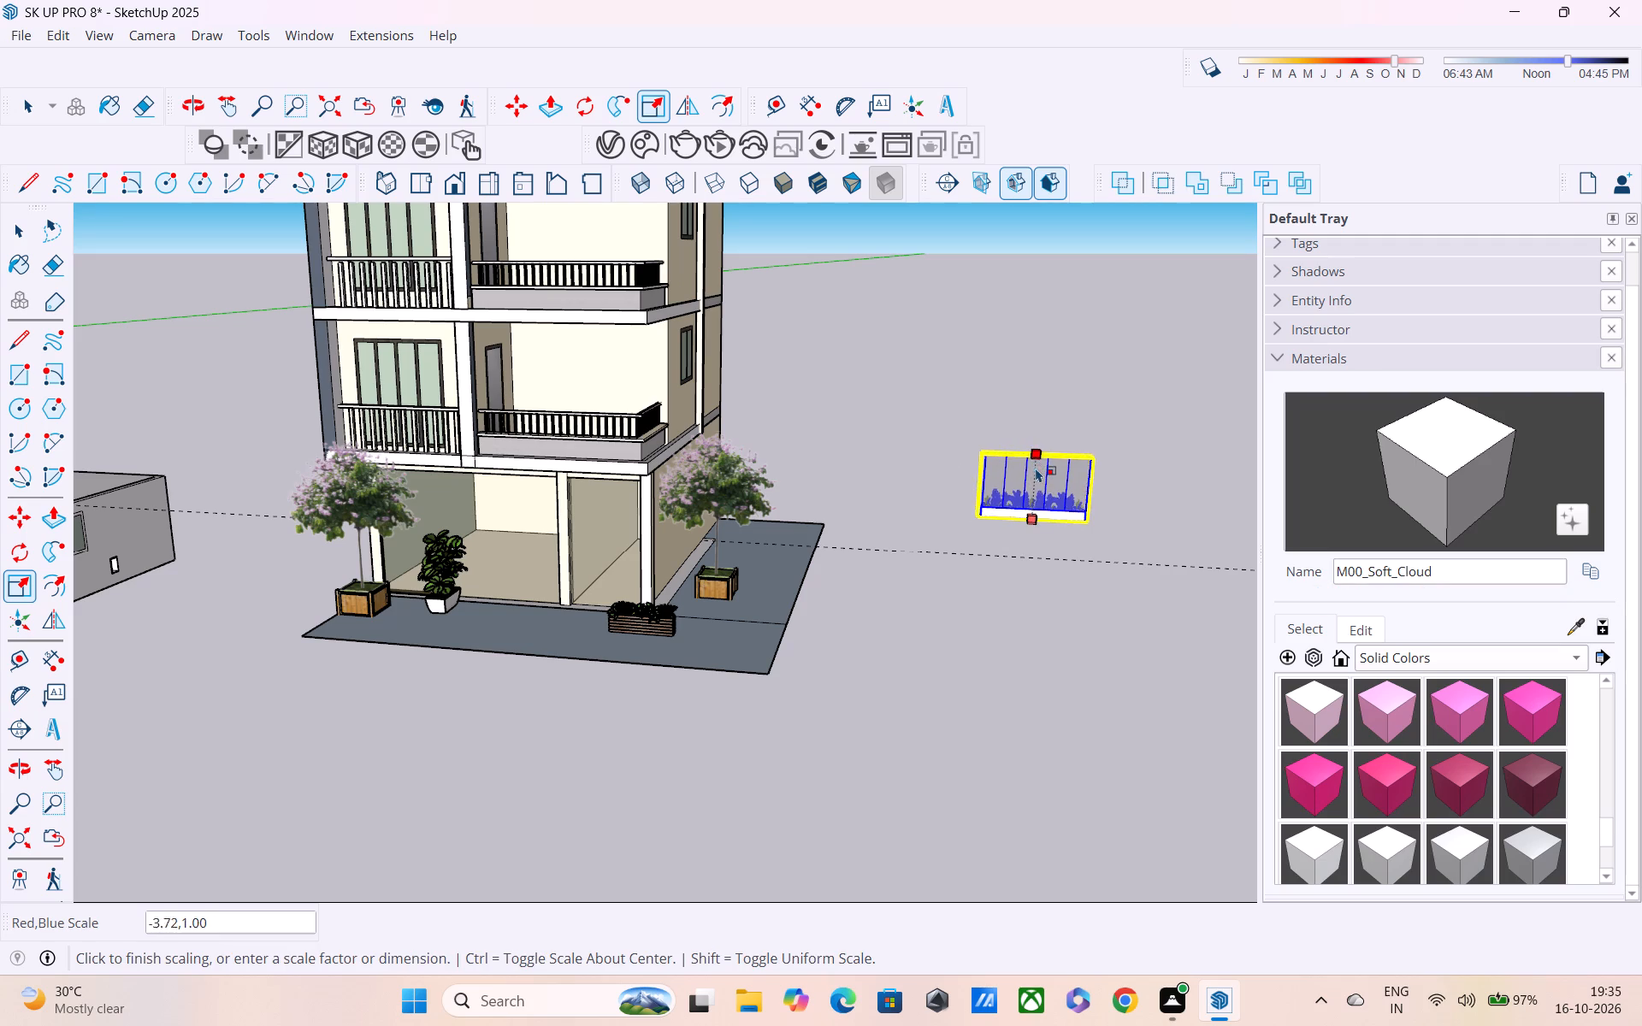
left_click(1034, 483)
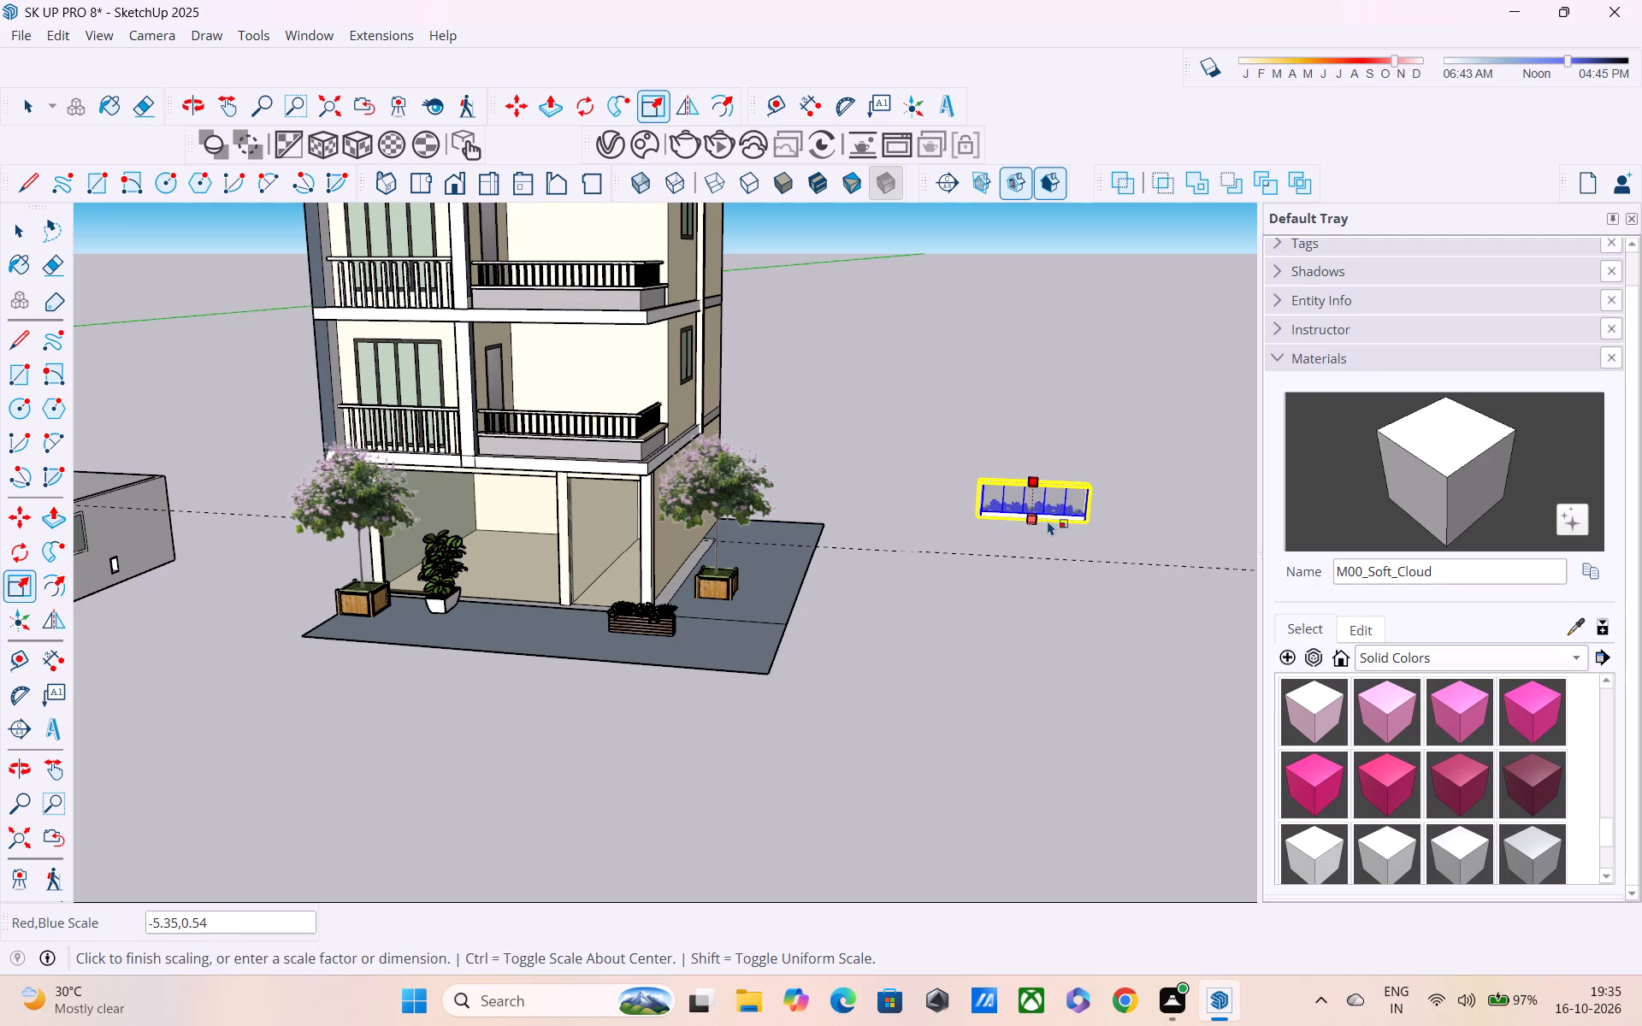
scroll(1077, 510, "up", 3)
left_click_drag(1090, 505, 1051, 494)
Move the trellis planter about 91' 6" onto the front paving corner, beside the wooden planter box.
key("m")
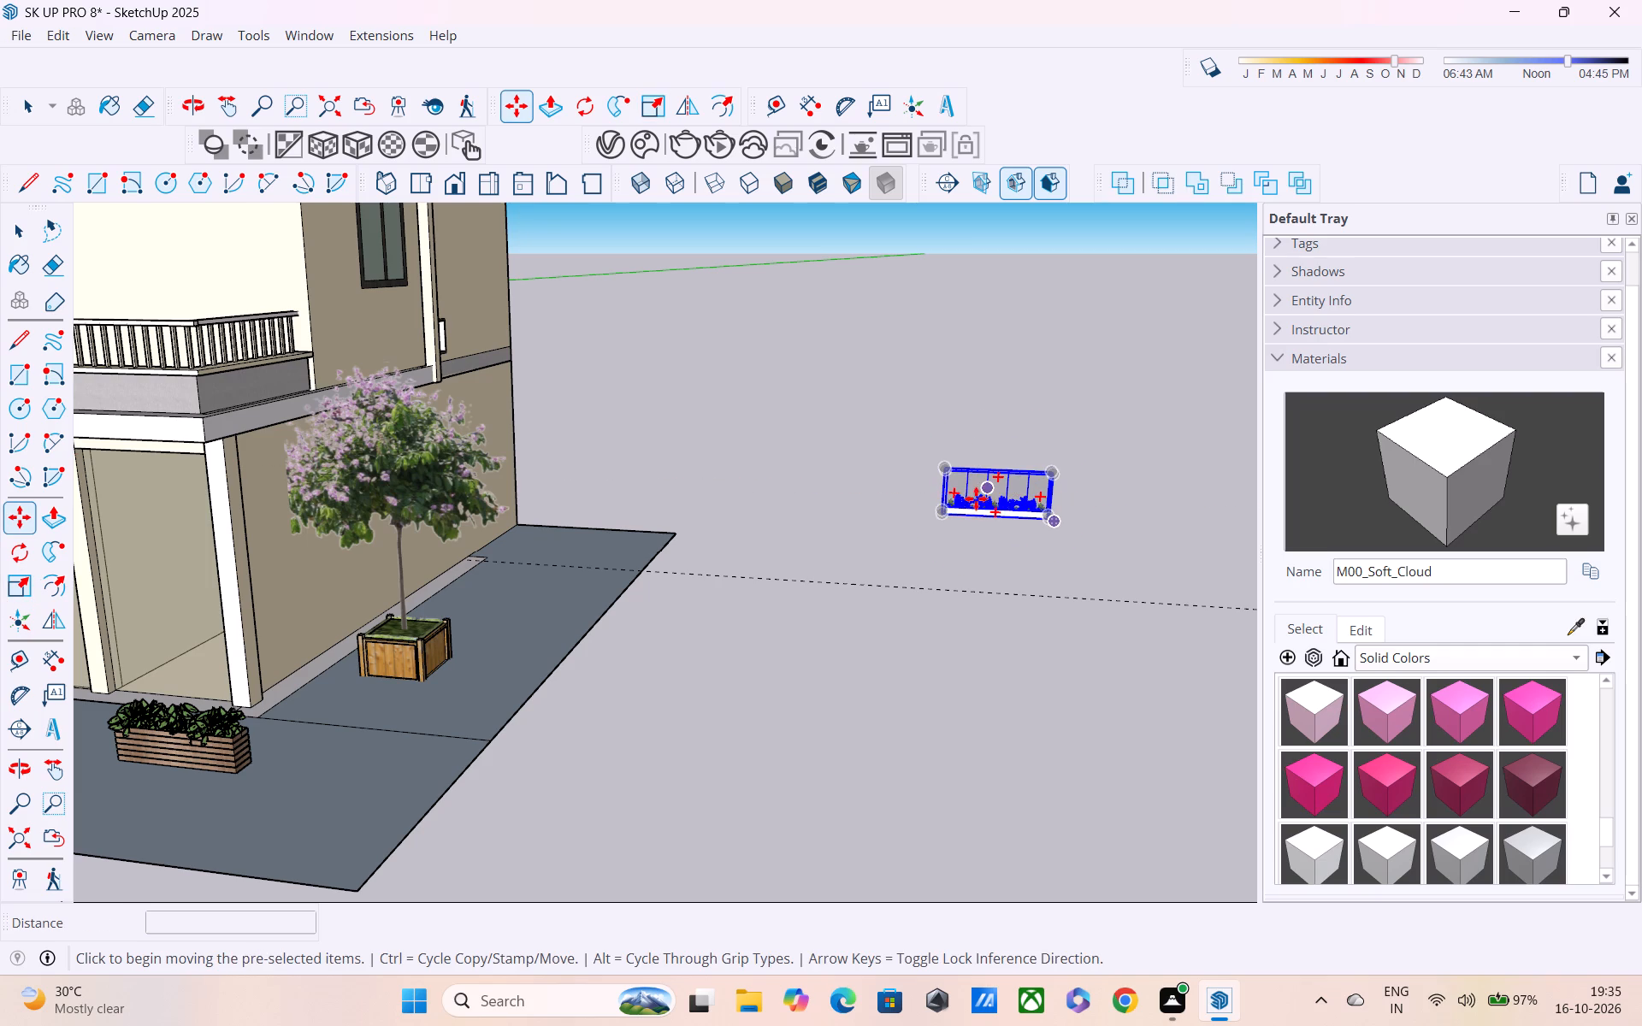
left_click(942, 516)
scroll(730, 613, "down", 4)
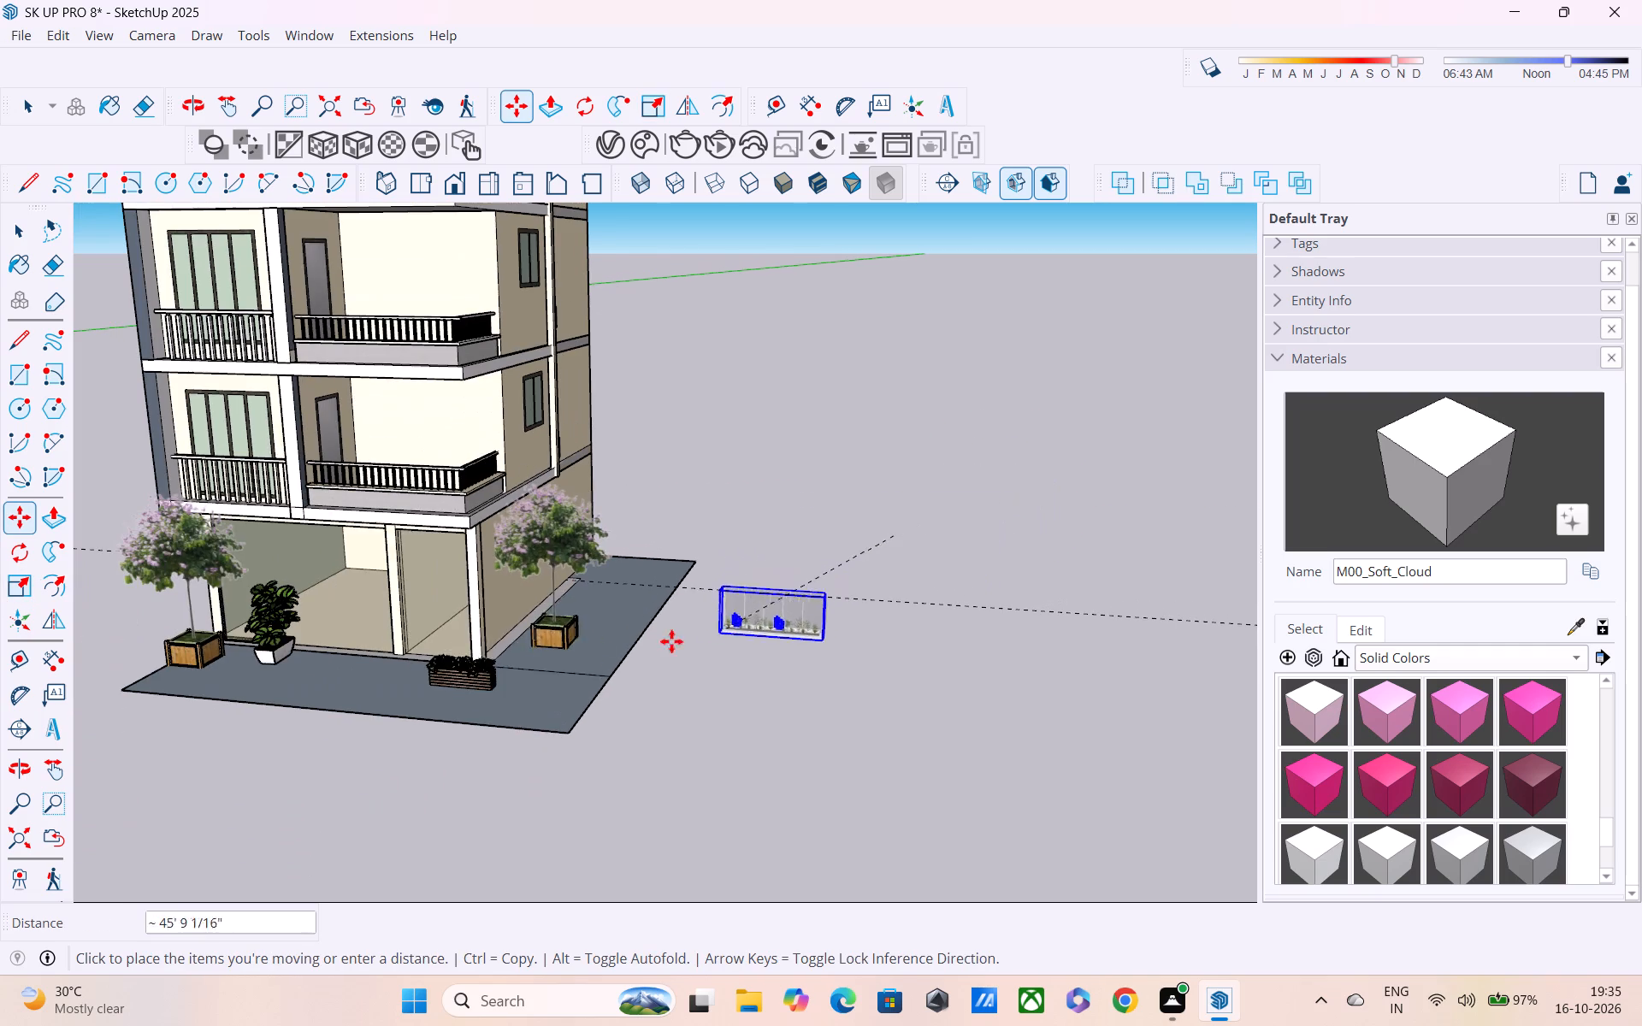
middle_click_drag(421, 667, 540, 611)
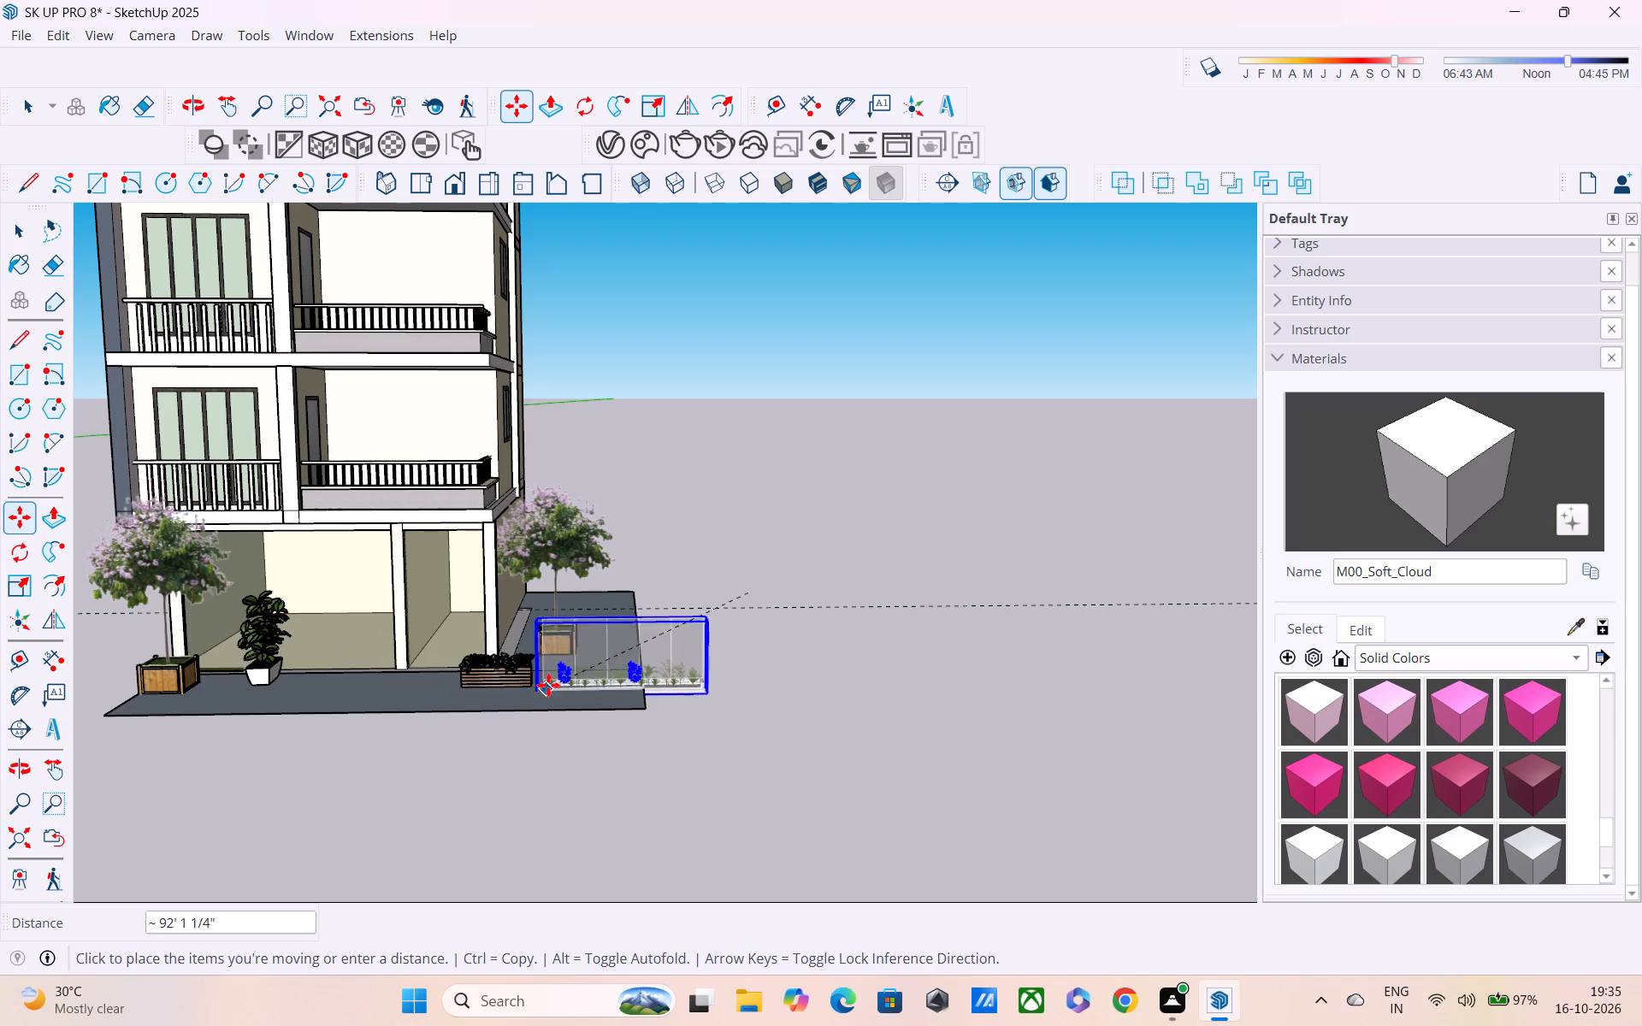
scroll(551, 680, "up", 2)
middle_click_drag(552, 675, 546, 707)
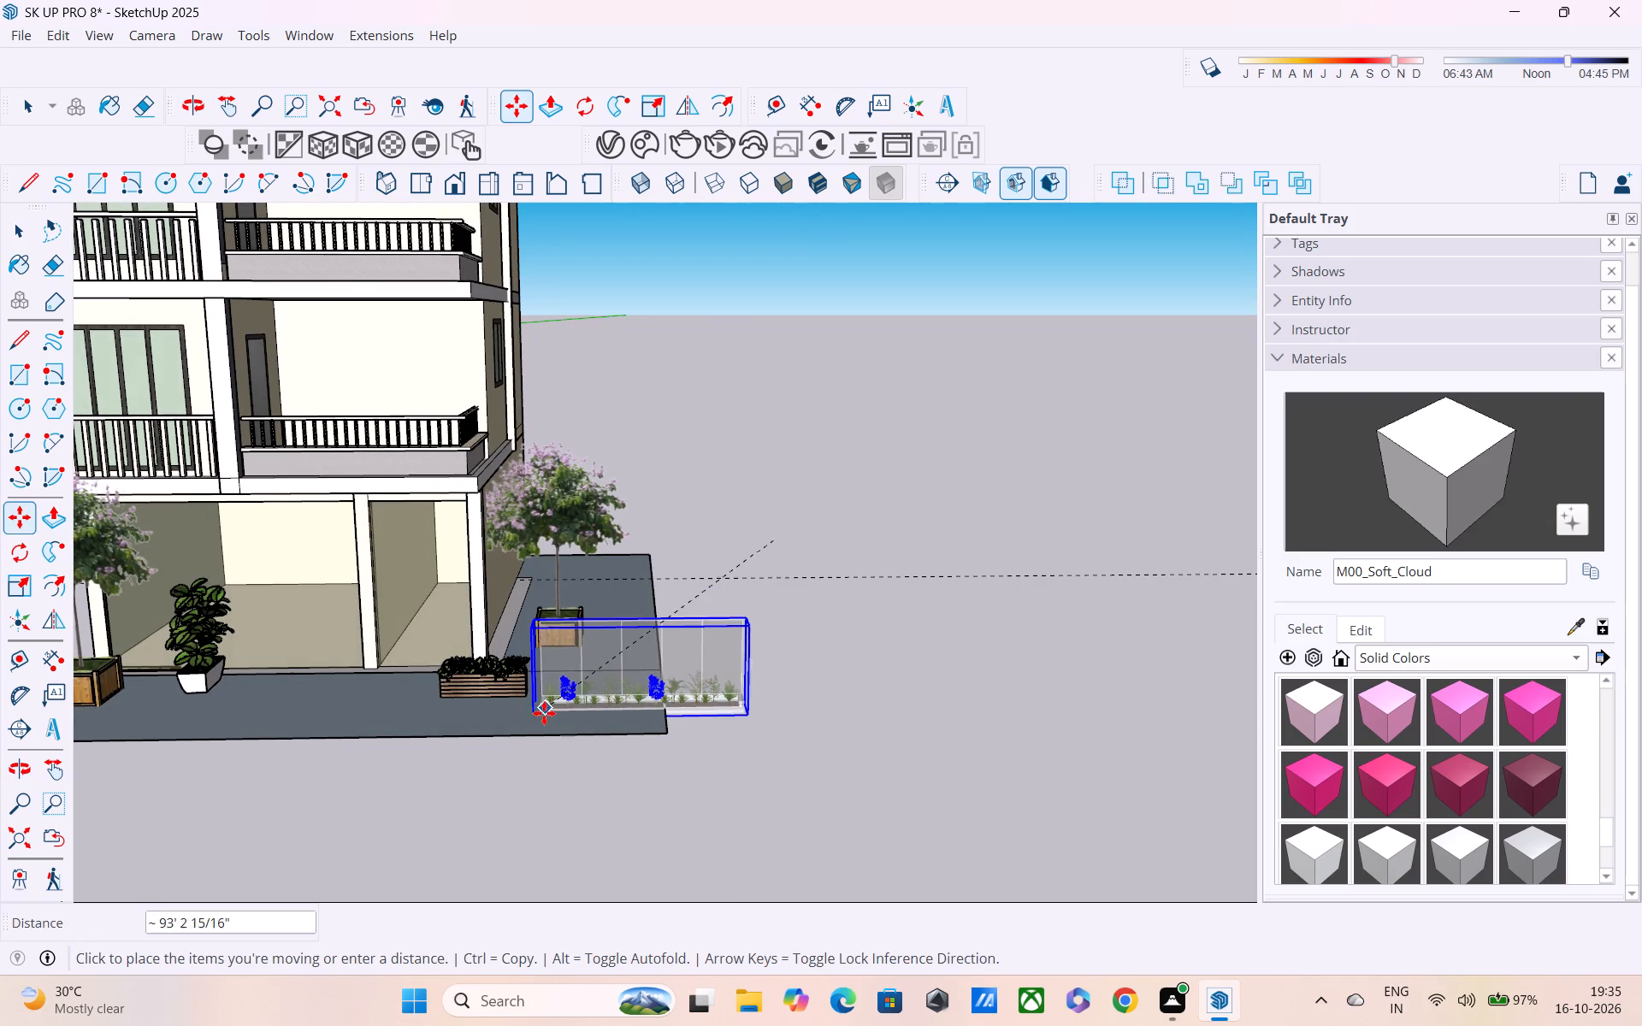
left_click(544, 699)
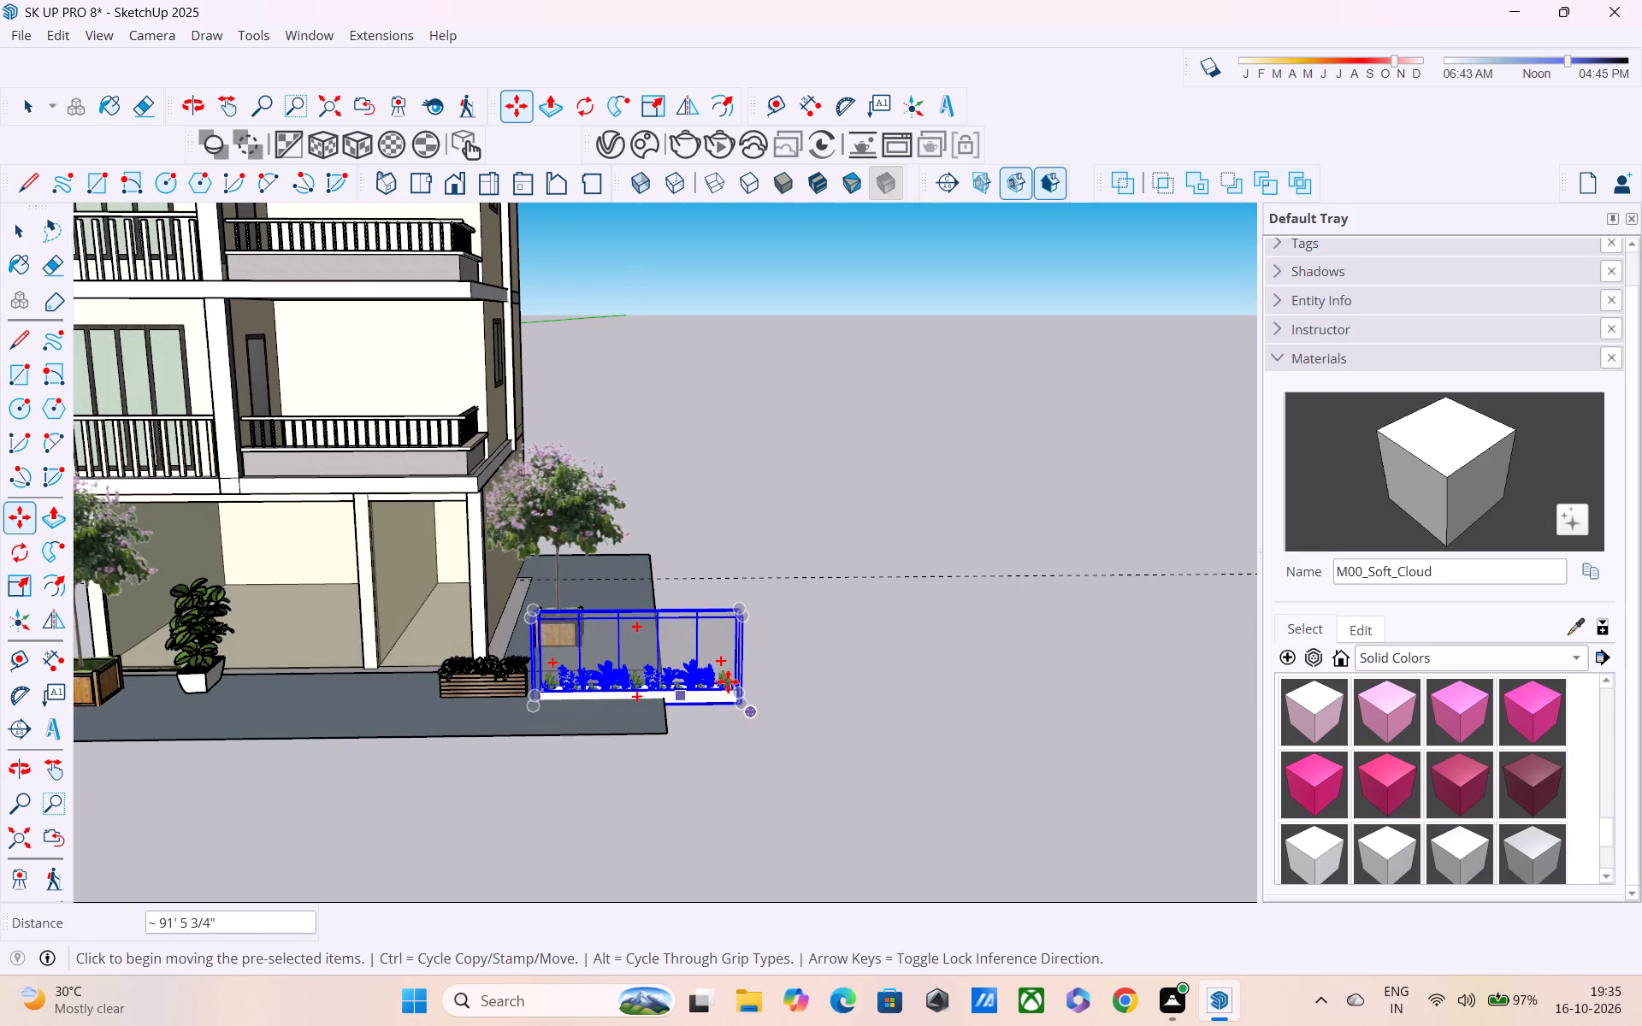
Scale the trellis planter by about 0.26 along red and 0.51 along green to fit the paving, and deselect it.
scroll(757, 667, "up", 2)
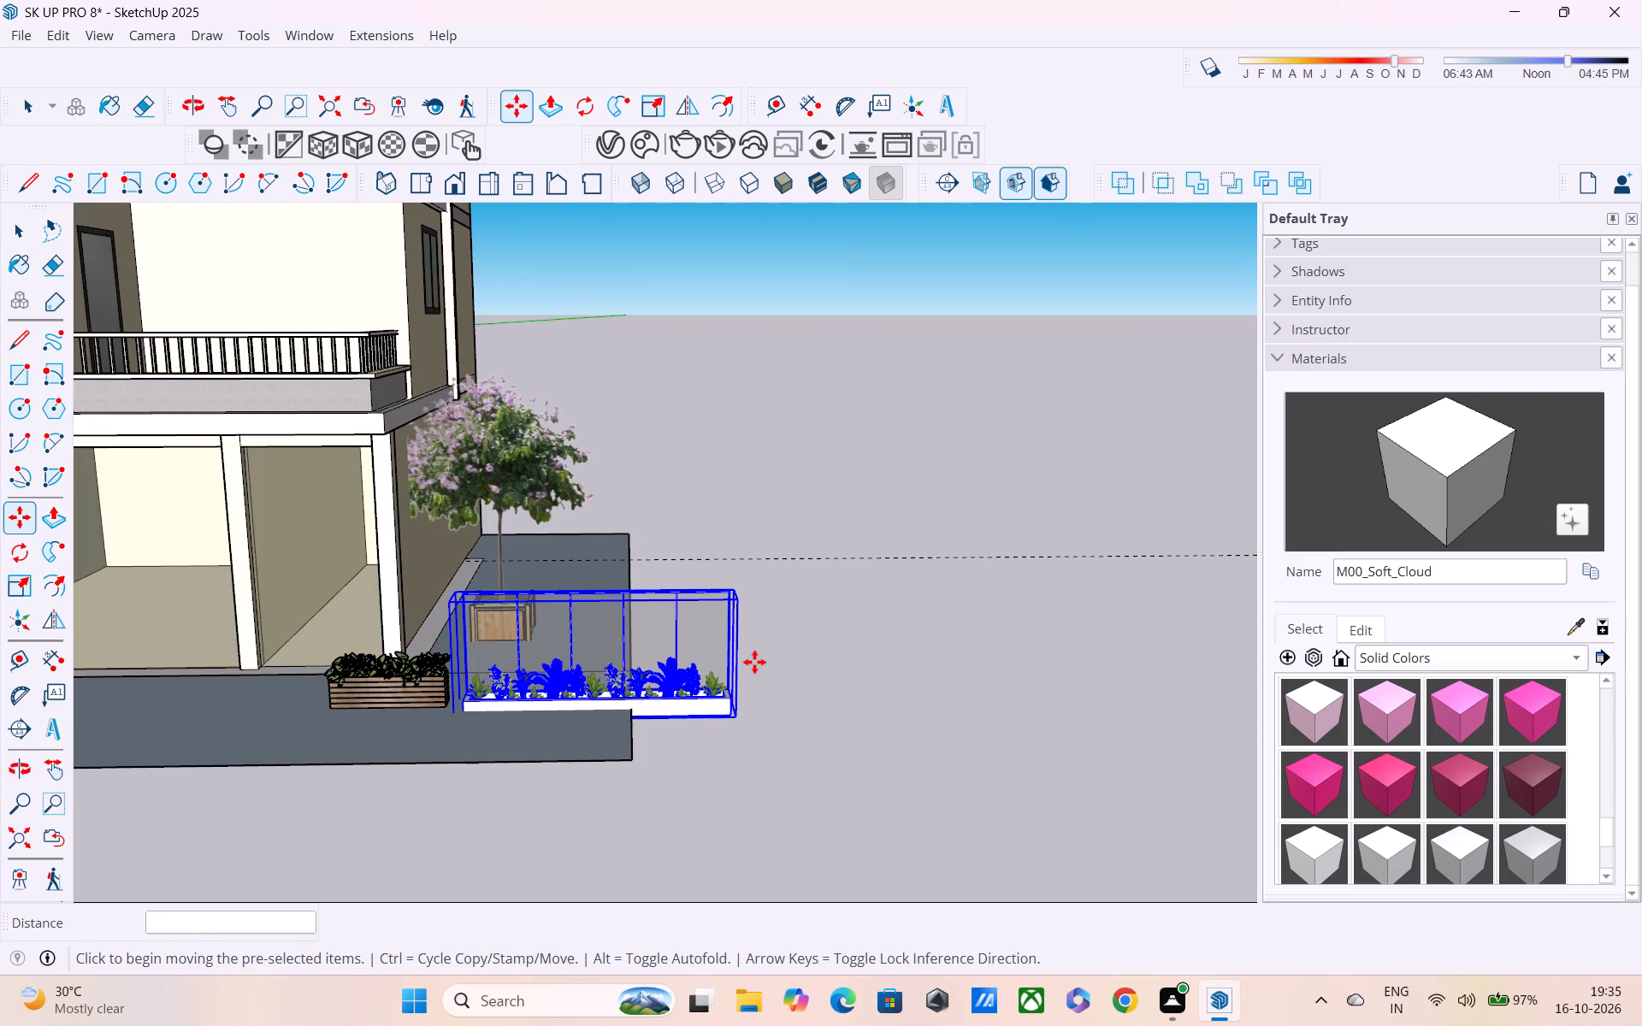
key("s")
left_click(731, 657)
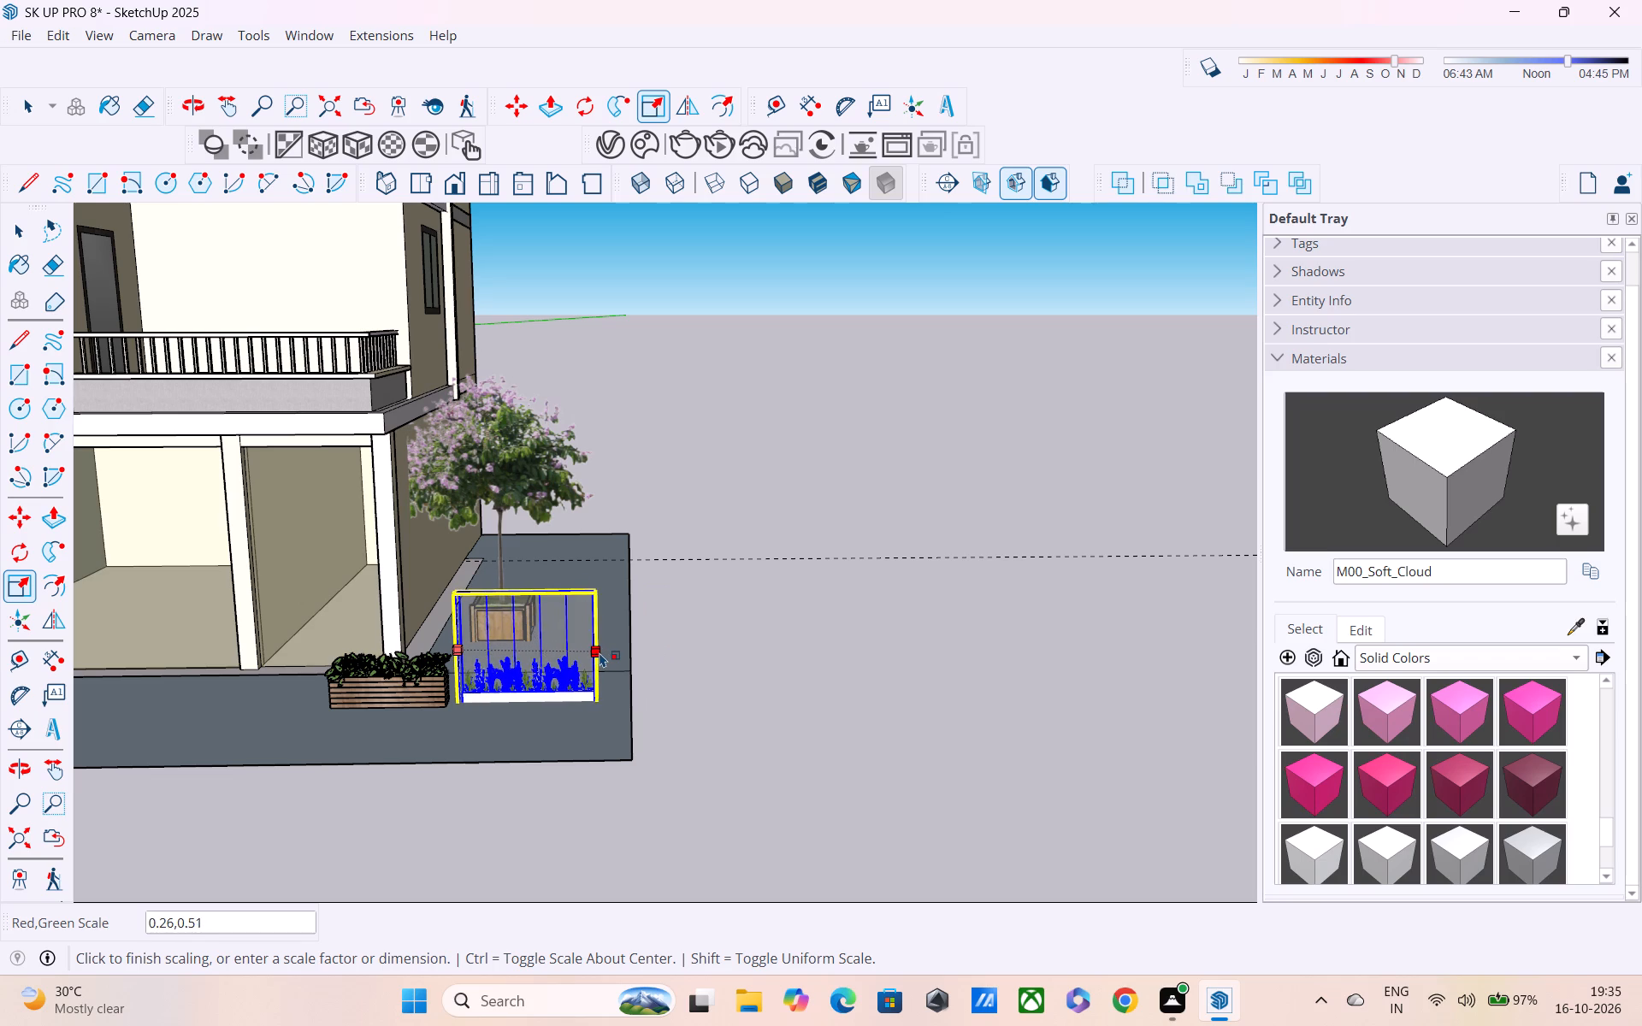
left_click(600, 652)
key("space")
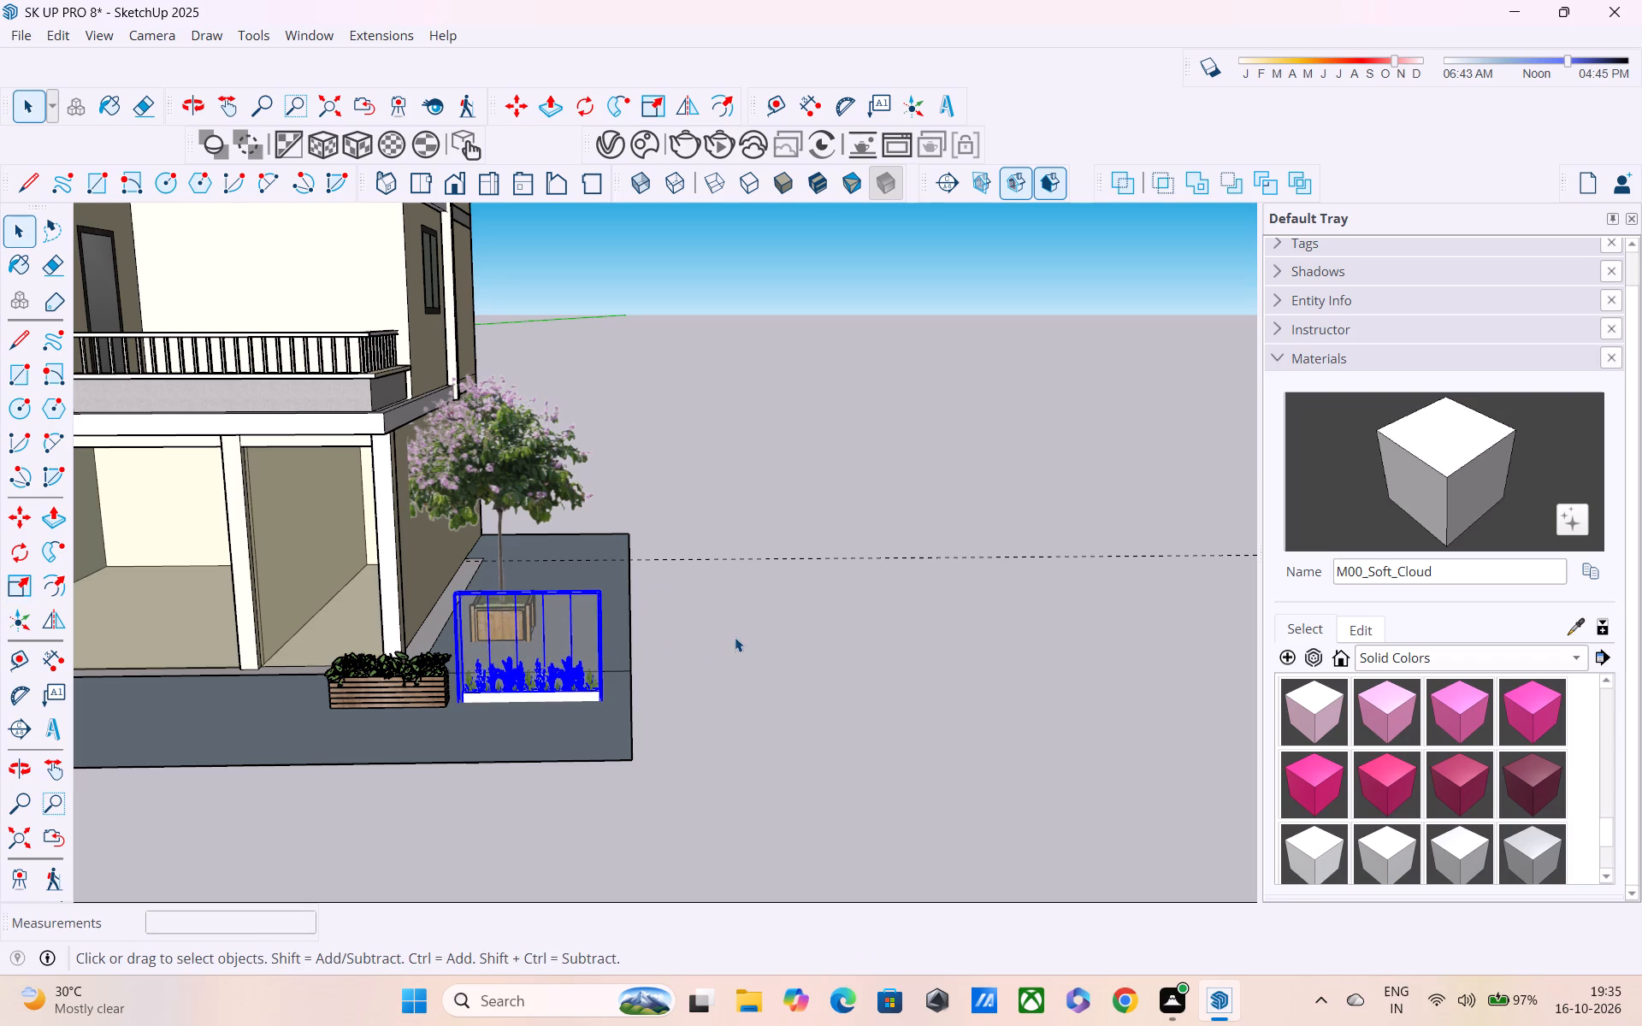
left_click(735, 637)
Examine the placed trellis planter and the building's front elevation from several angles.
middle_click_drag(677, 649, 688, 556)
middle_click_drag(617, 584, 643, 631)
scroll(643, 635, "down", 5)
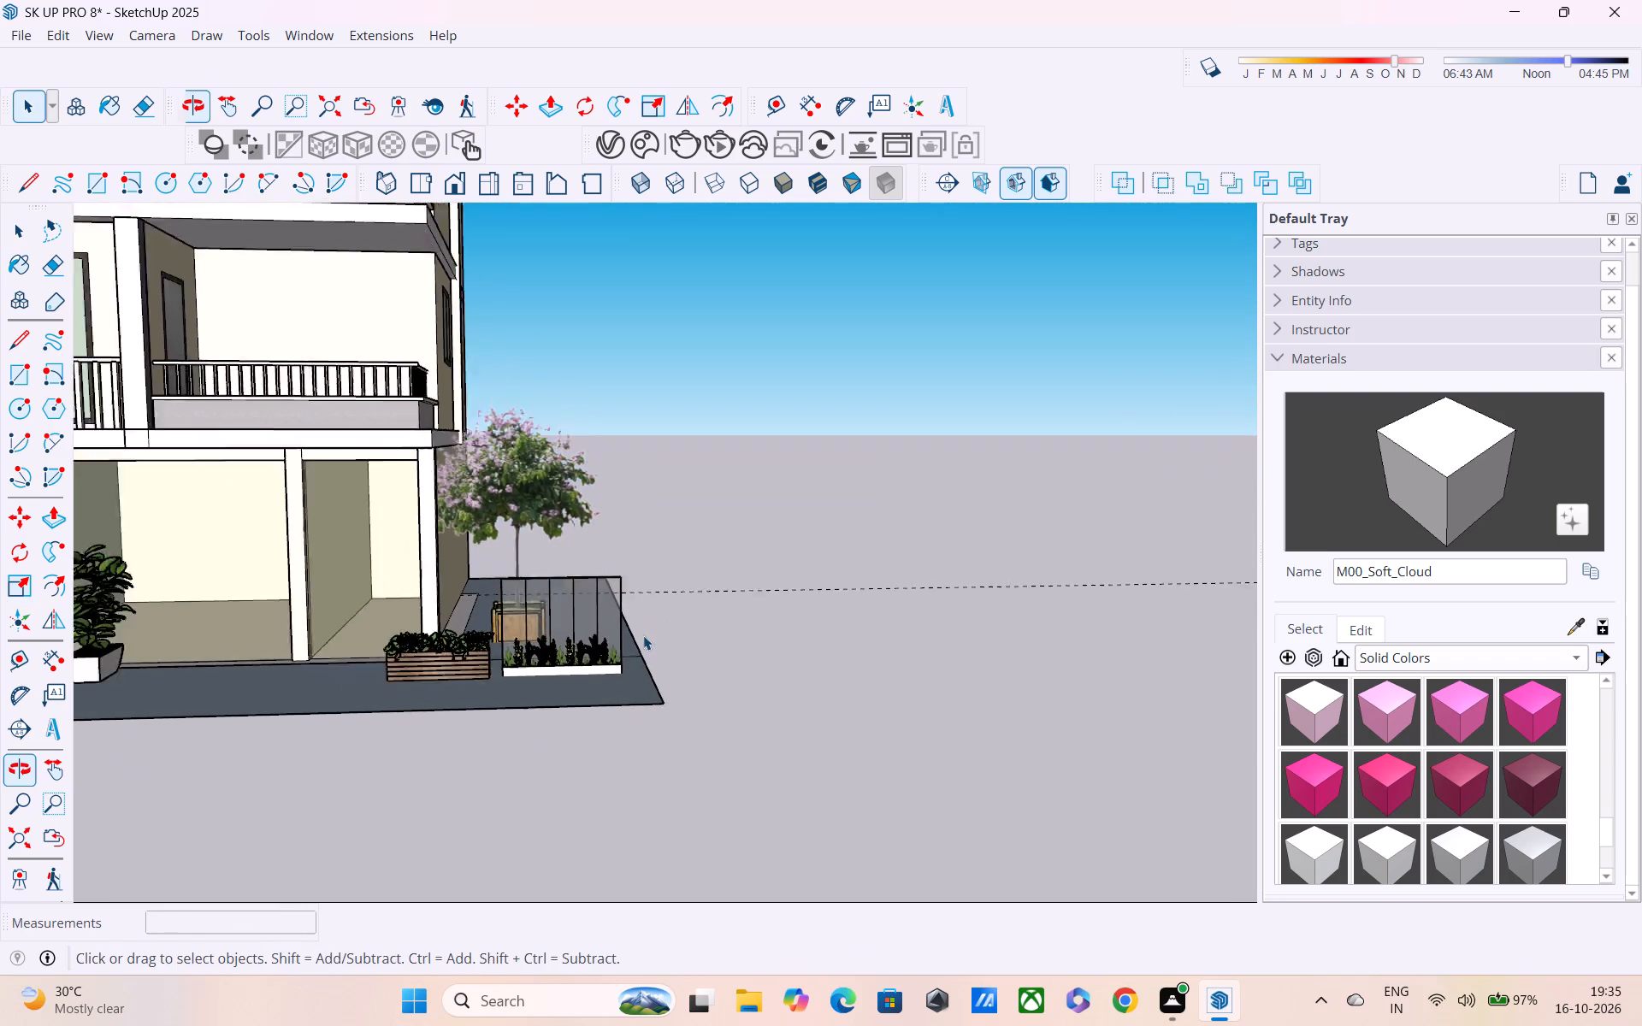
middle_click_drag(611, 632, 729, 626, "shift")
scroll(641, 623, "down", 3)
middle_click_drag(637, 621, 564, 689)
scroll(558, 647, "up", 1)
scroll(558, 646, "down", 4)
middle_click_drag(553, 632, 562, 625)
scroll(562, 625, "up", 1)
scroll(562, 625, "down", 4, "shift")
middle_click_drag(563, 618, 564, 617, "shift")
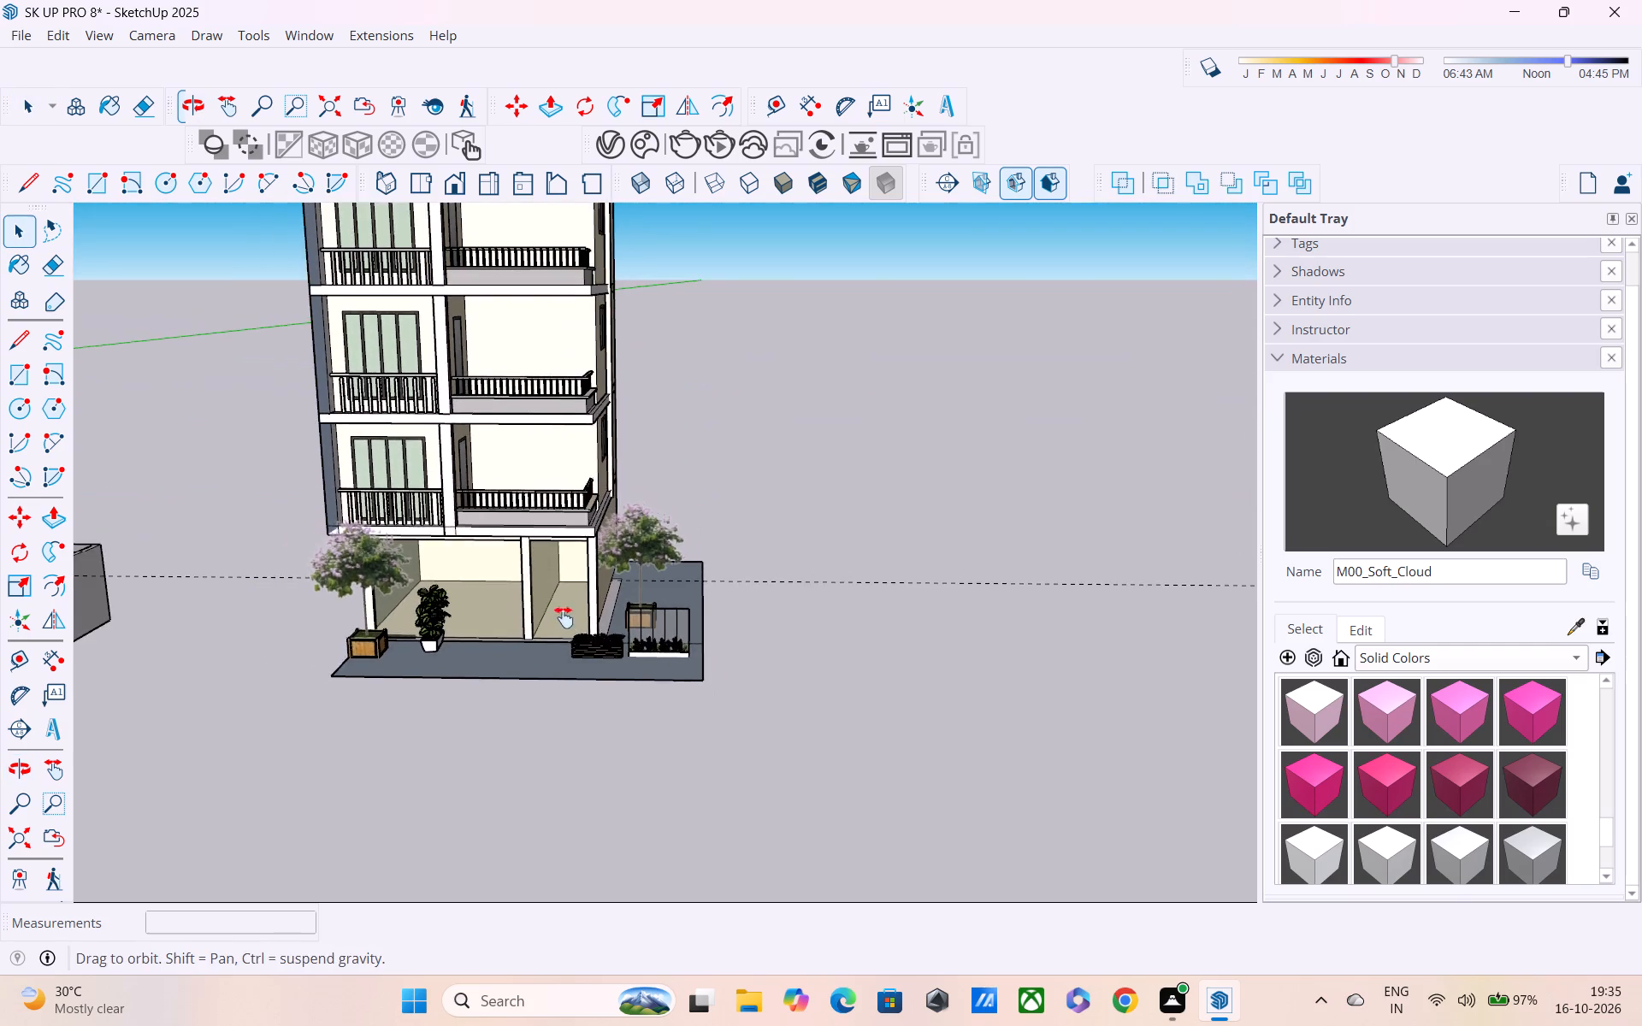
middle_click_drag(564, 617, 611, 728, "shift")
scroll(607, 624, "down", 2)
middle_click_drag(607, 624, 638, 721)
middle_click_drag(633, 571, 624, 557)
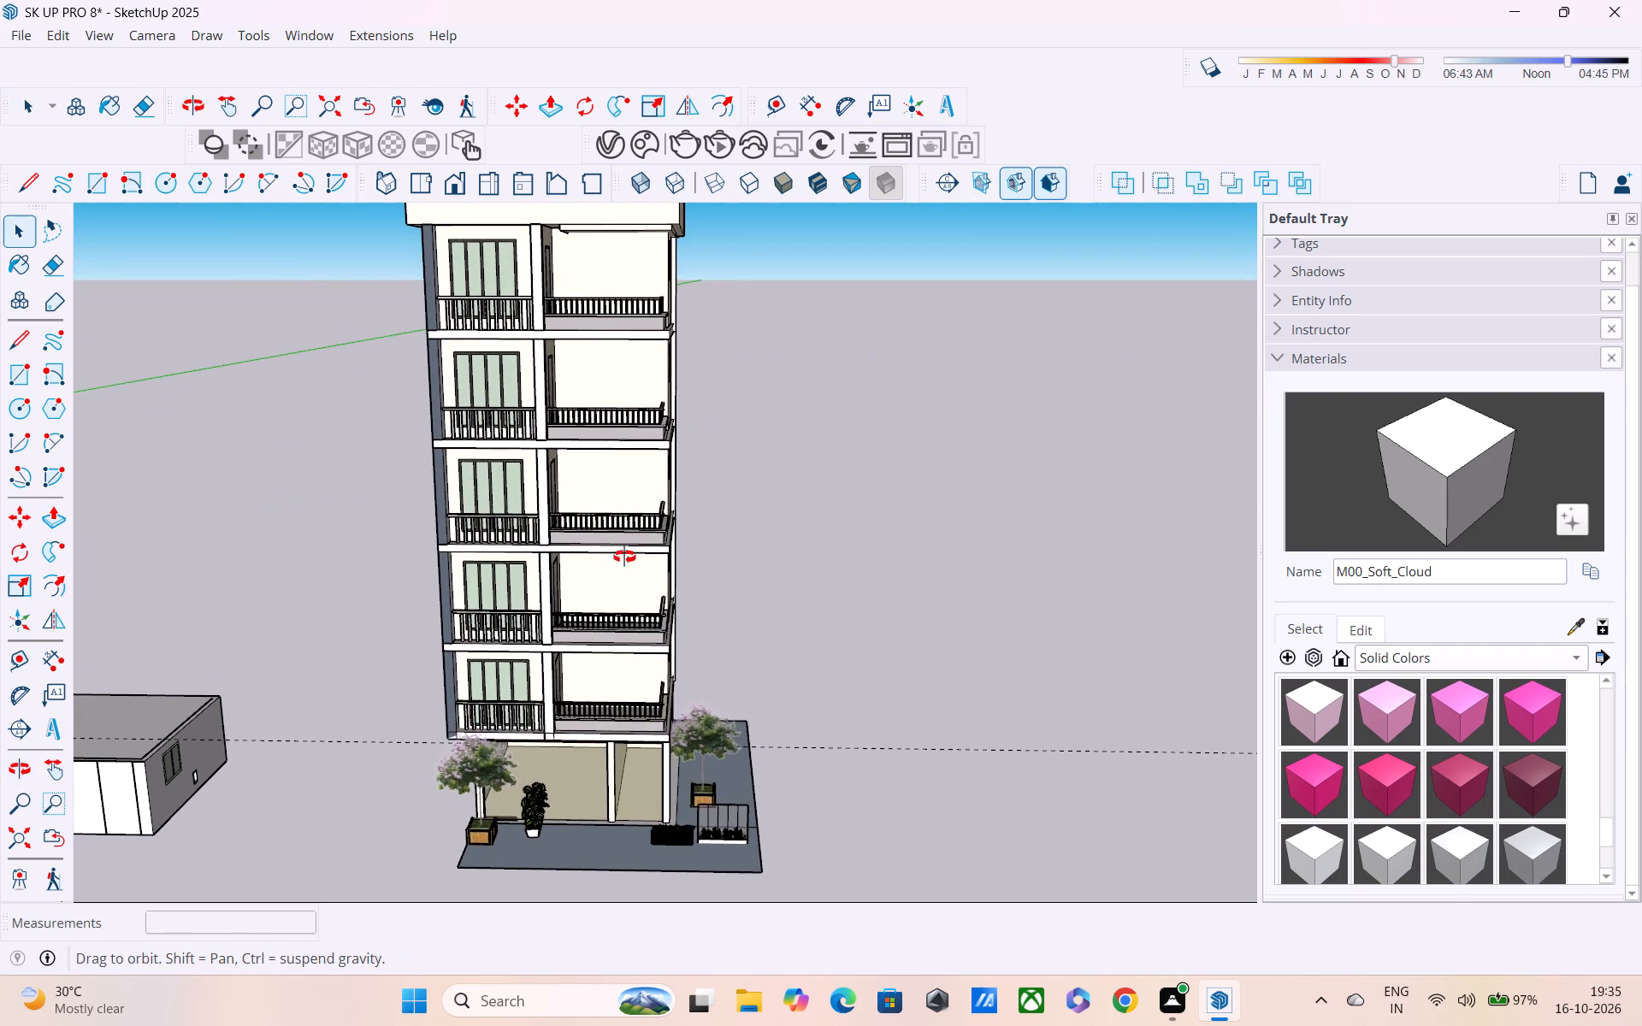
middle_click_drag(624, 557, 570, 515)
middle_click_drag(570, 513, 593, 579)
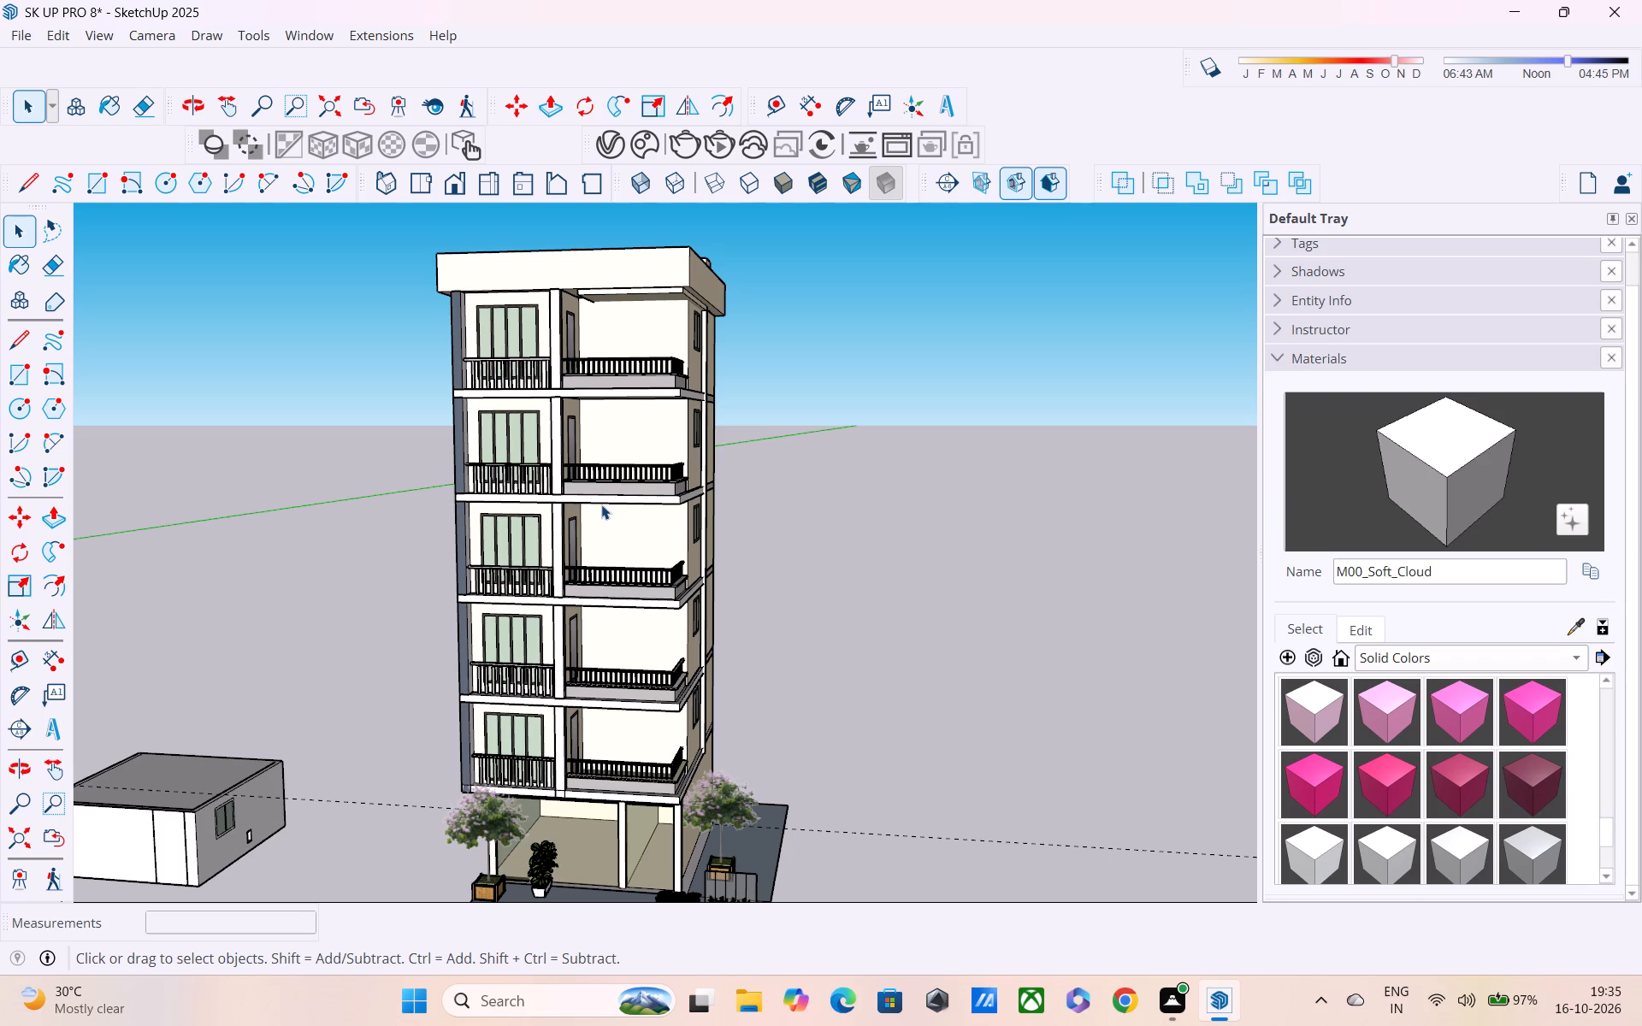
Sample the Carpet_01_1K material from the base below an upper balcony railing.
scroll(627, 532, "up", 2)
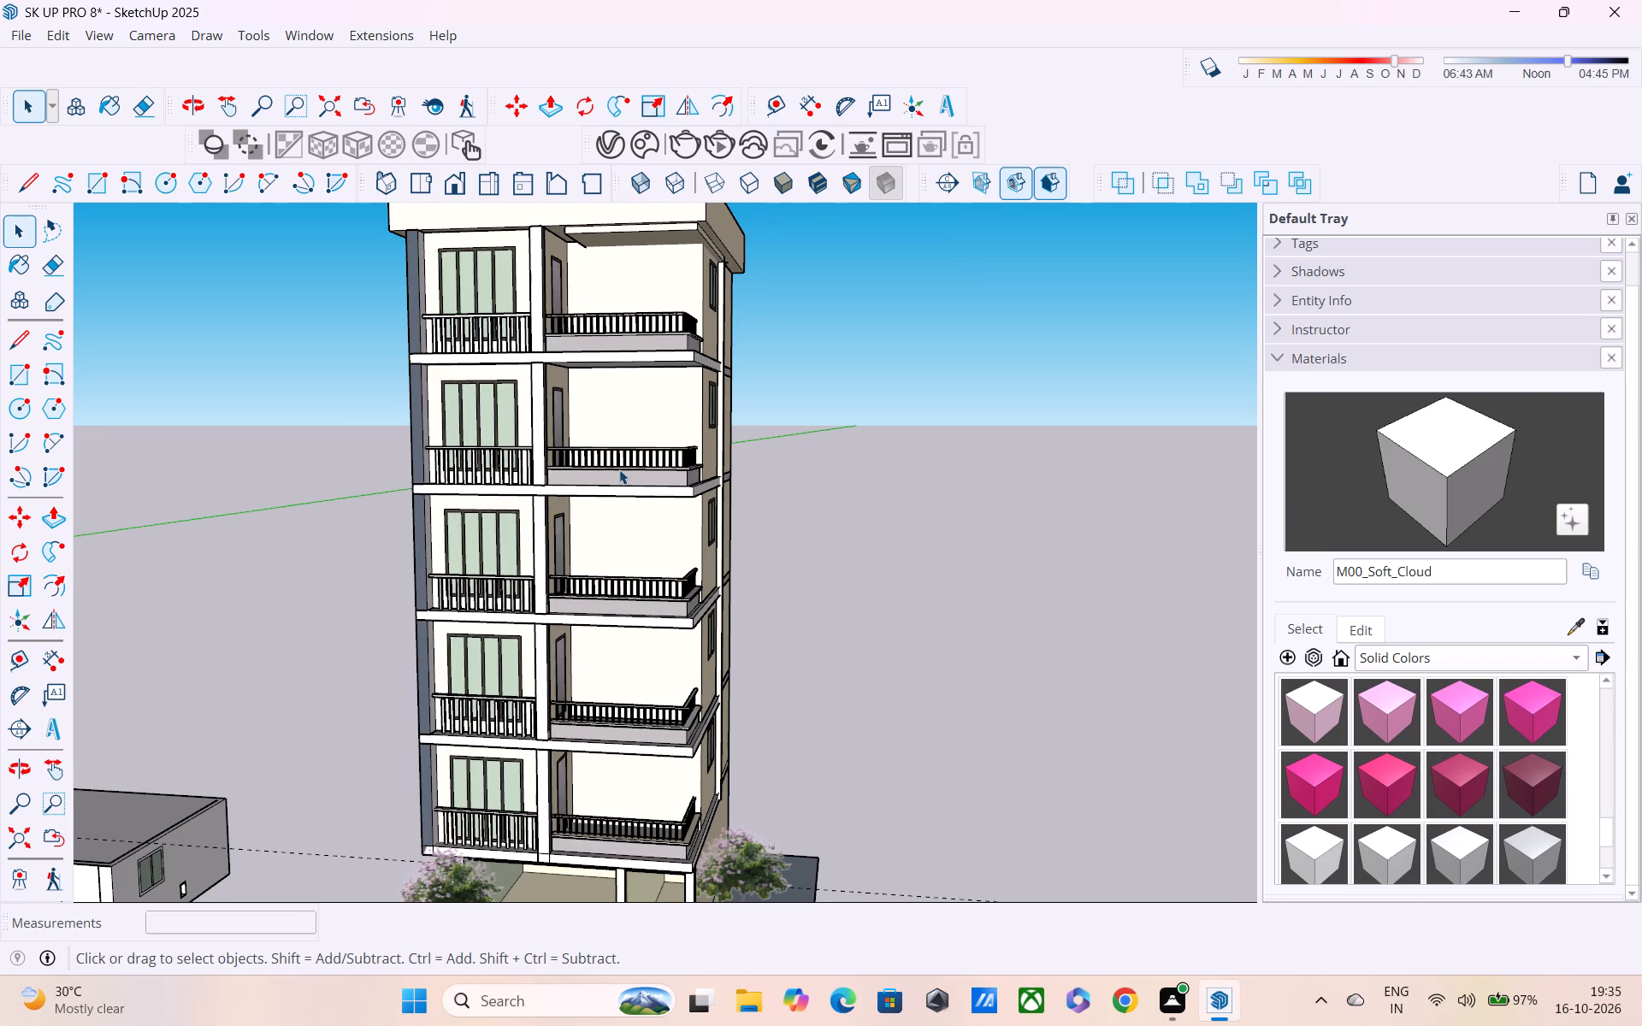
left_click(1578, 625)
scroll(853, 477, "up", 1)
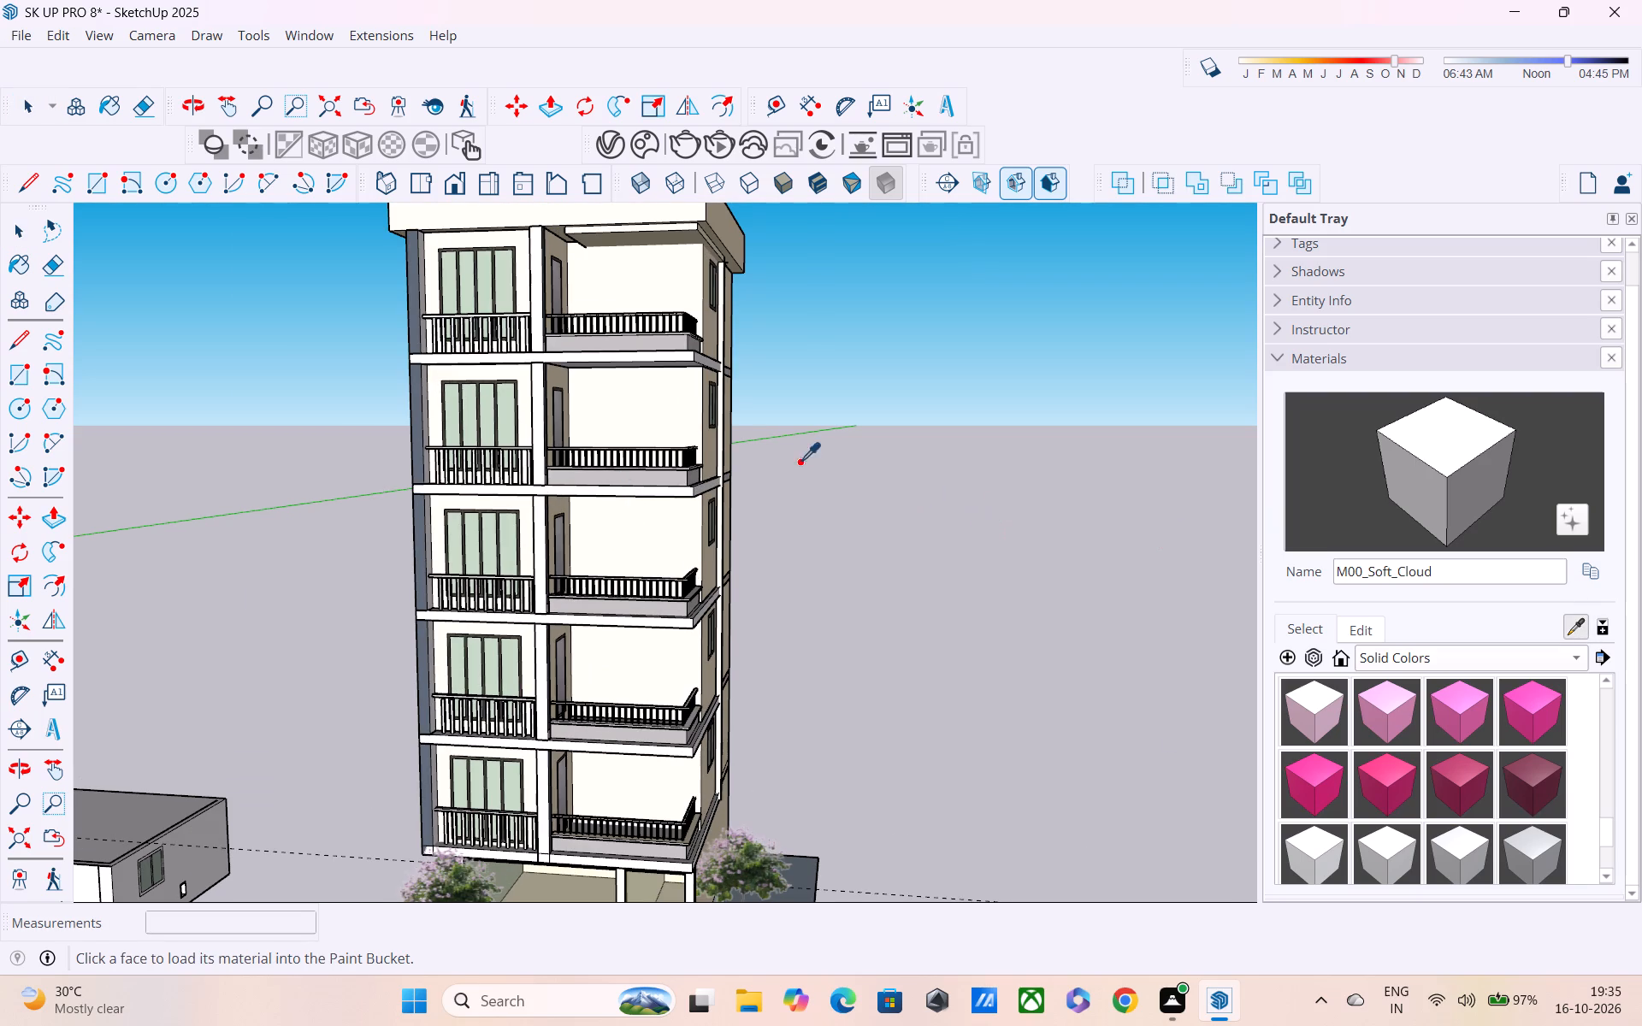
scroll(800, 462, "up", 1)
left_click(617, 486)
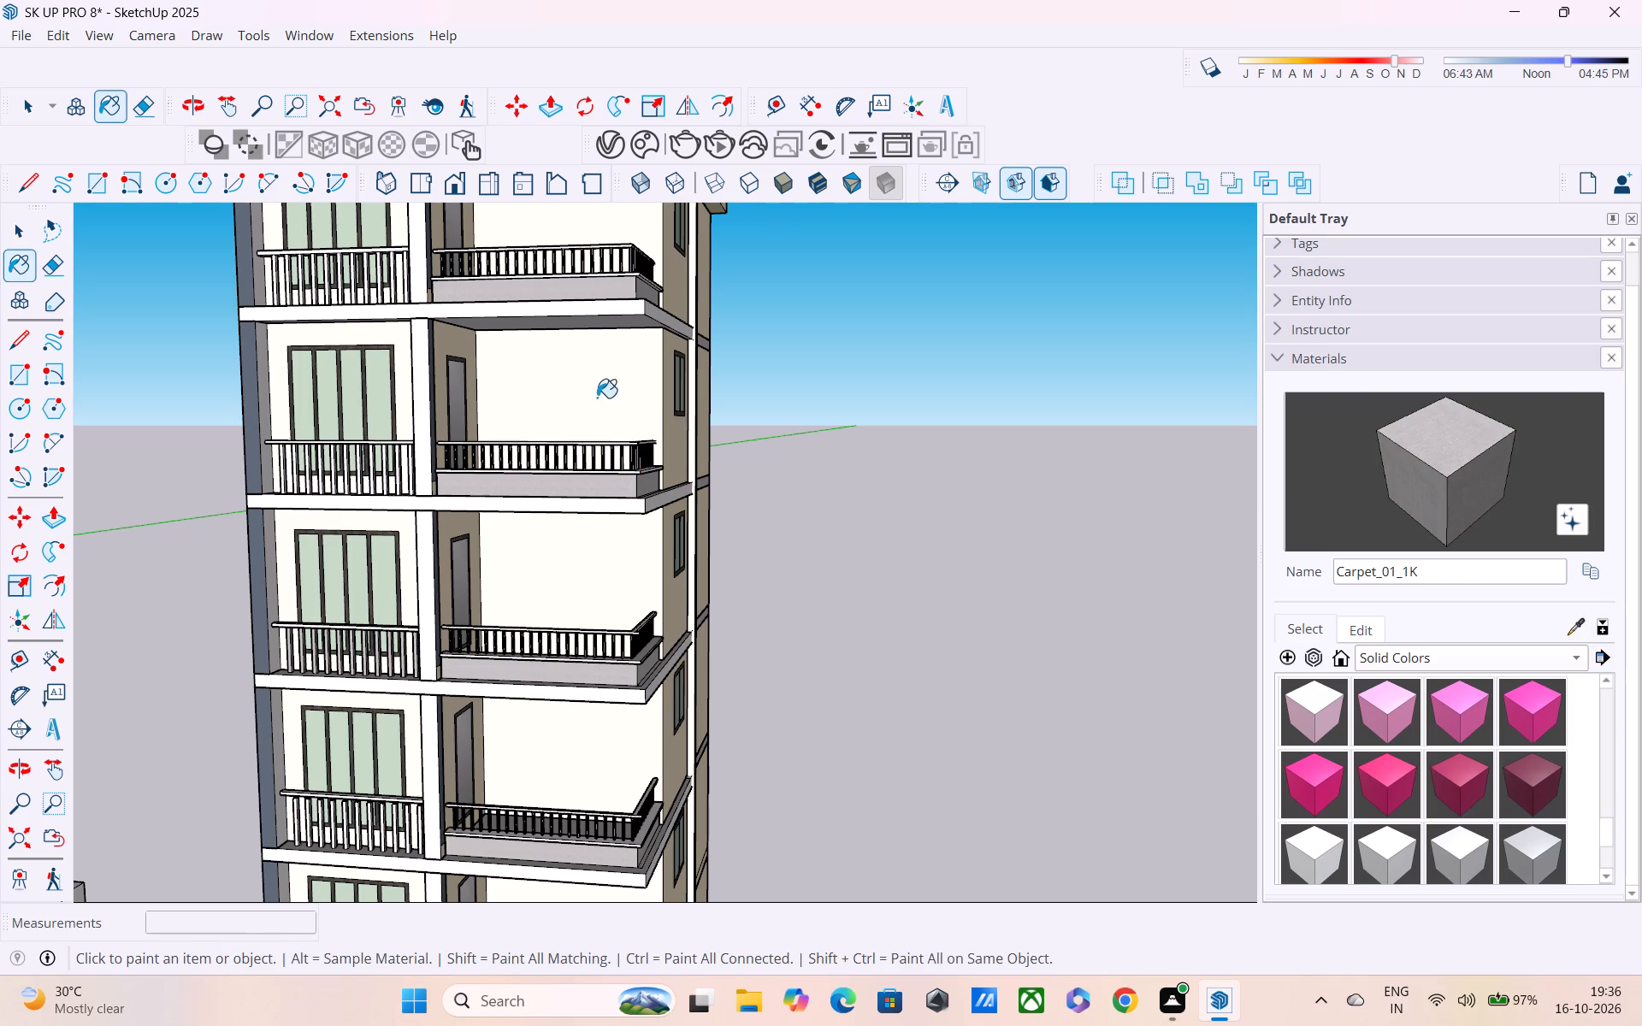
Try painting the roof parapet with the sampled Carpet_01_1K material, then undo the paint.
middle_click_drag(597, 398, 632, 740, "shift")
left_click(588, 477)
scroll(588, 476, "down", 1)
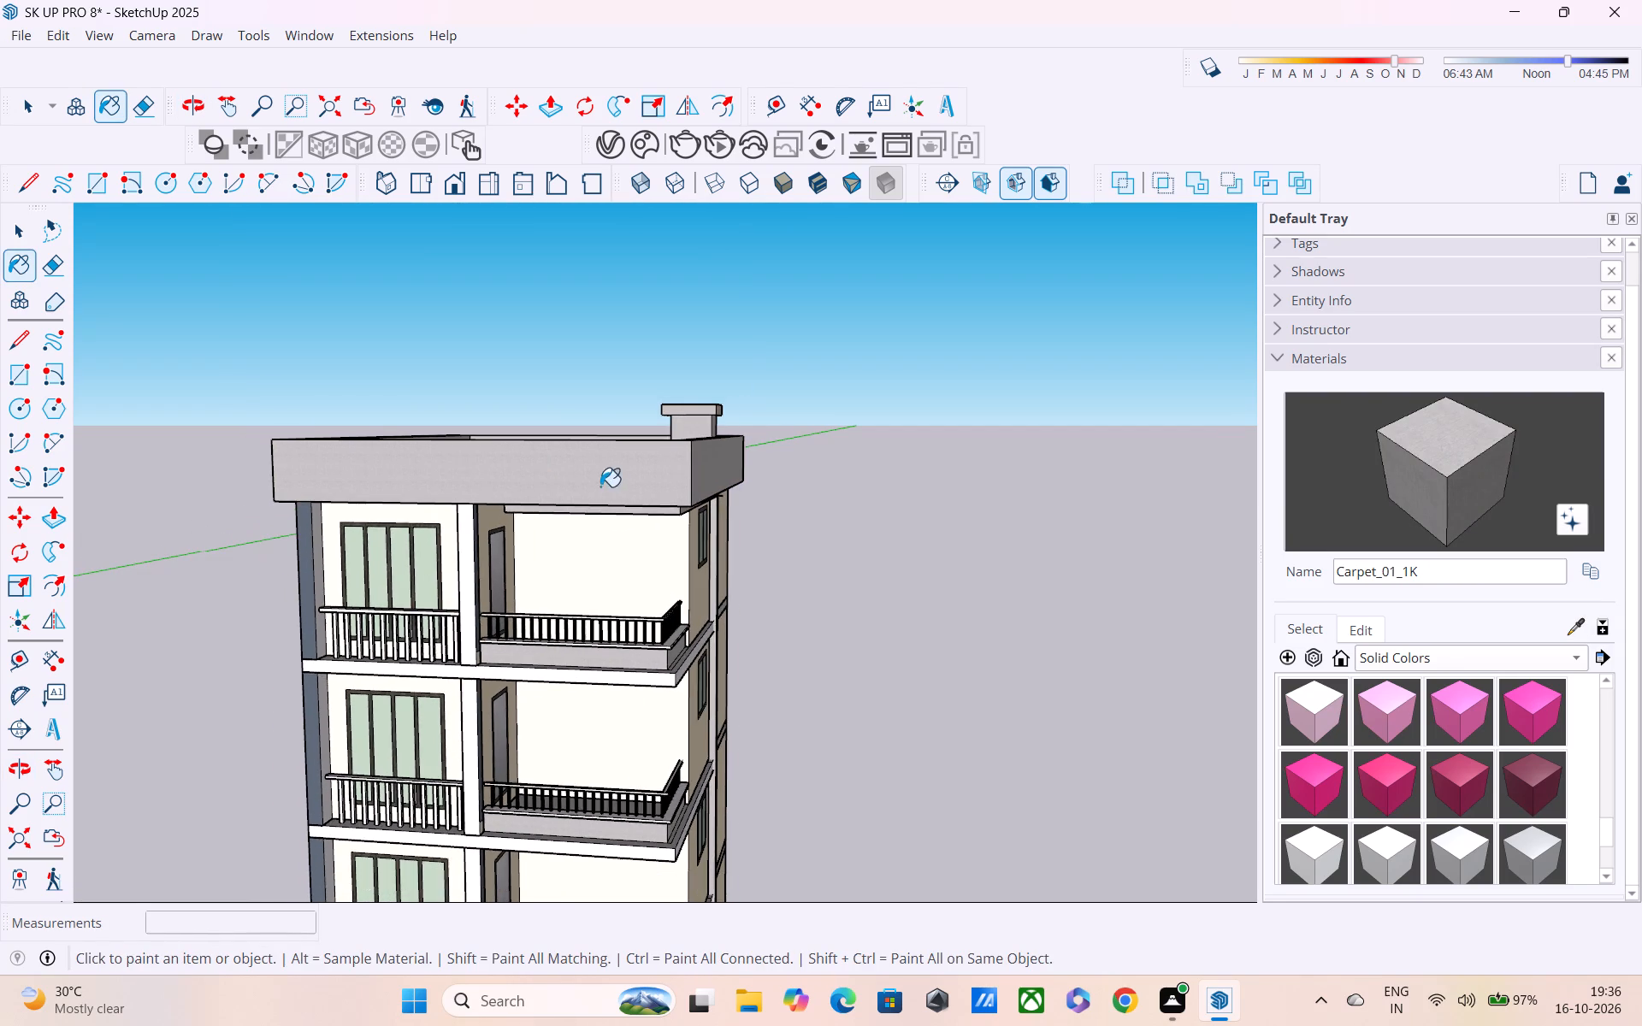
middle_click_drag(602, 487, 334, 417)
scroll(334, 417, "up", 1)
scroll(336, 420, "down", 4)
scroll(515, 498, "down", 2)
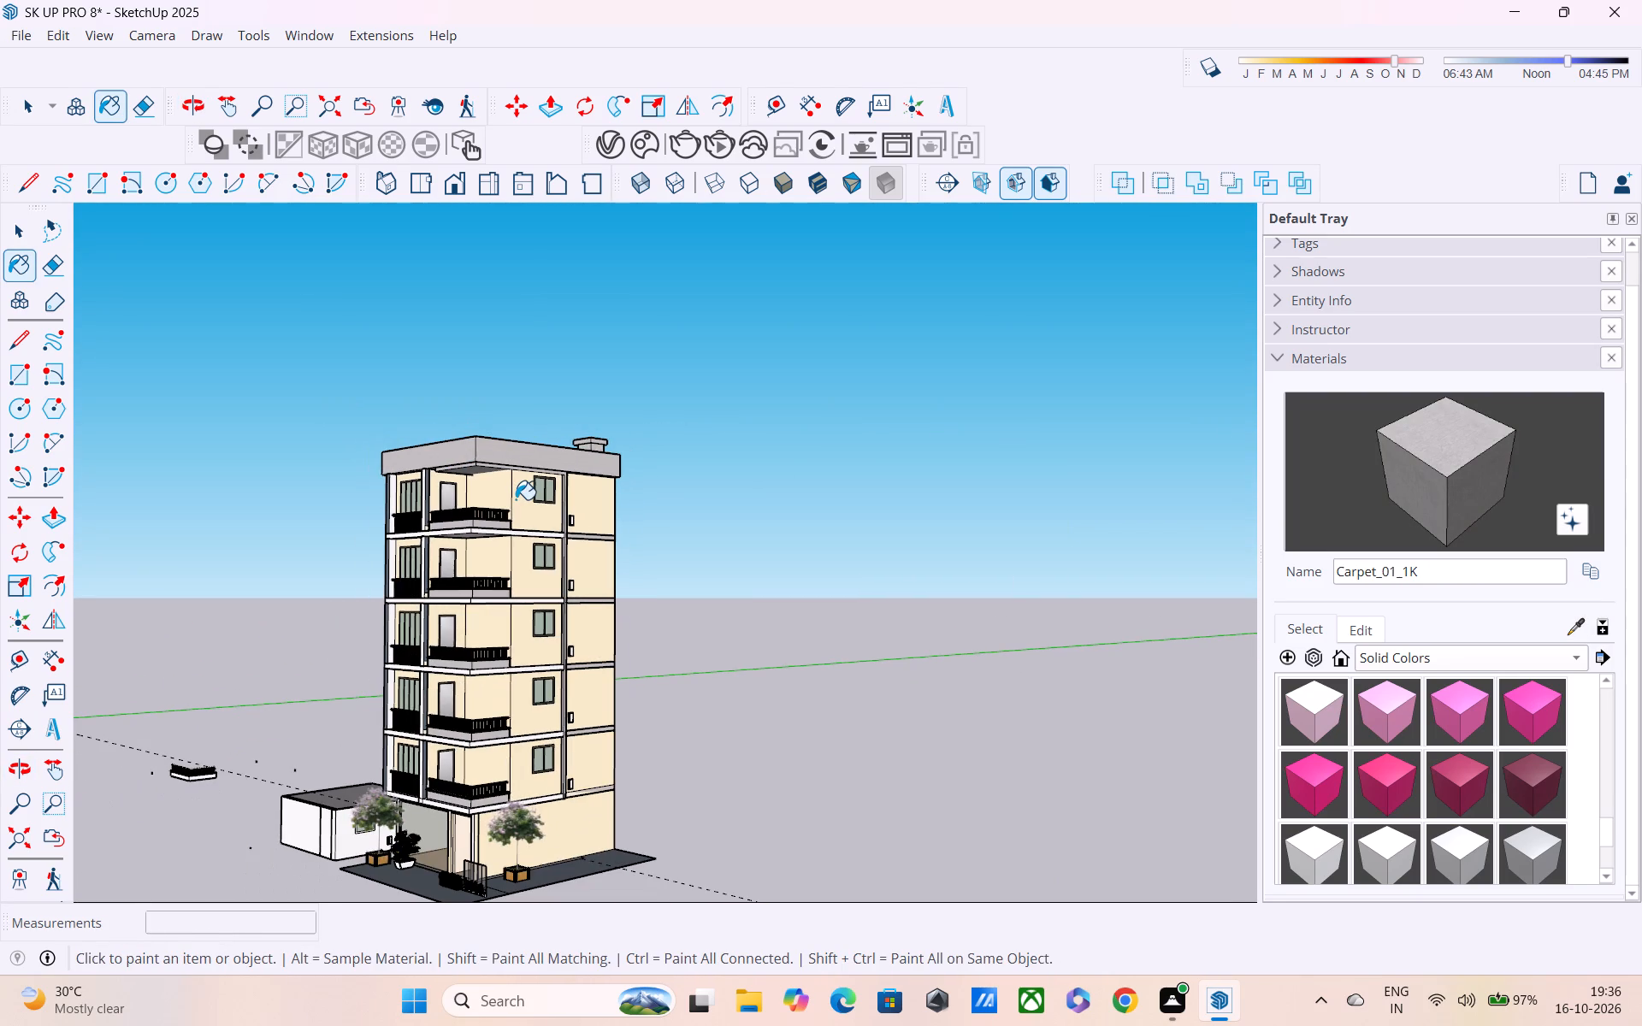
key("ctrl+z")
Open the roof group and paint the parapet's front and side outer faces and its top rim with Carpet_01_1K.
key("space")
double_click(517, 453)
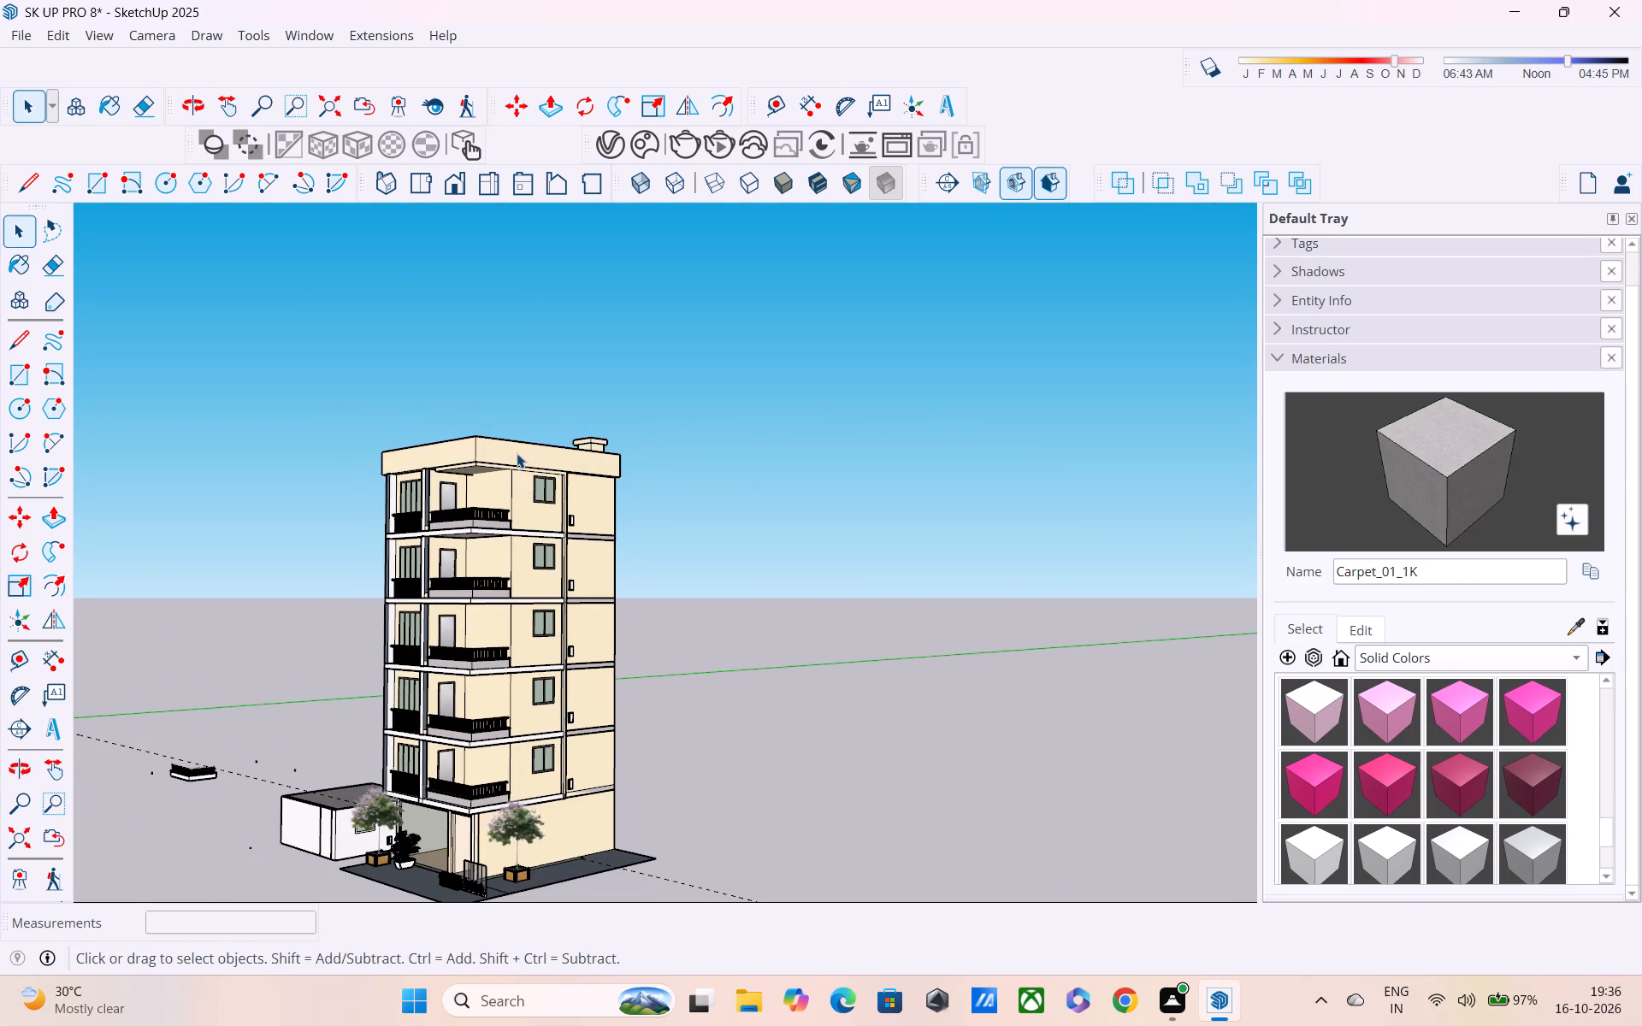
middle_click_drag(525, 473, 365, 495)
scroll(581, 515, "up", 5)
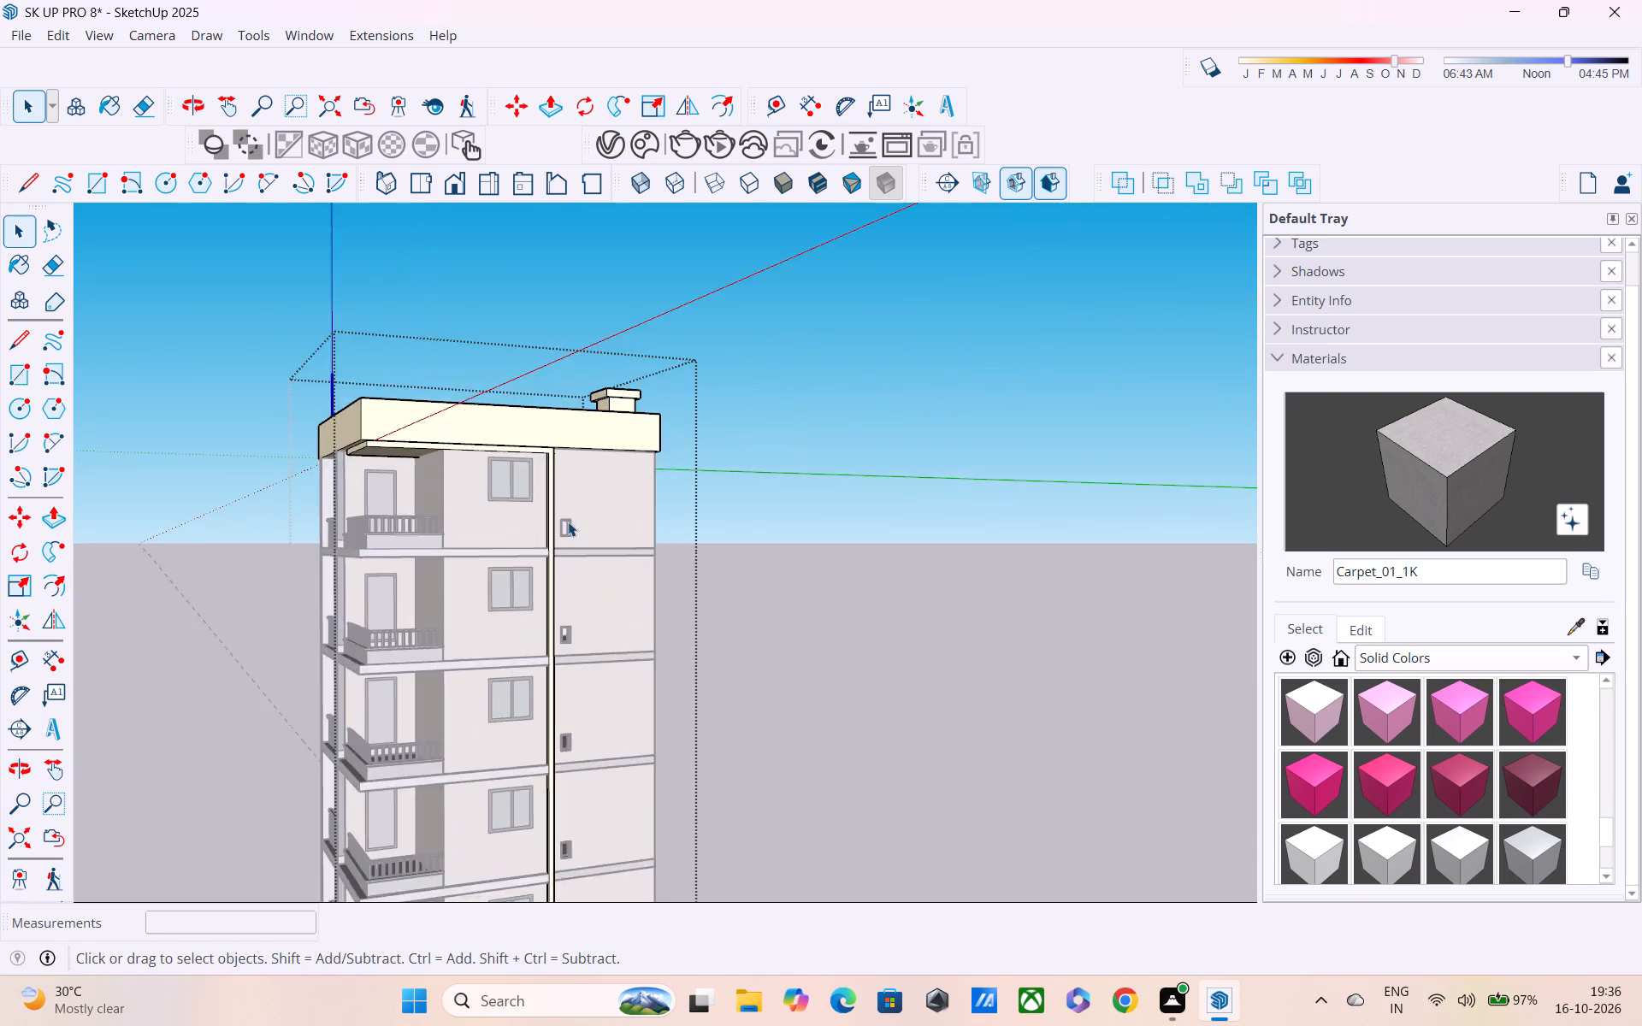
scroll(568, 522, "up", 4)
middle_click_drag(535, 518, 359, 516)
scroll(359, 516, "up", 1)
scroll(403, 445, "down", 1)
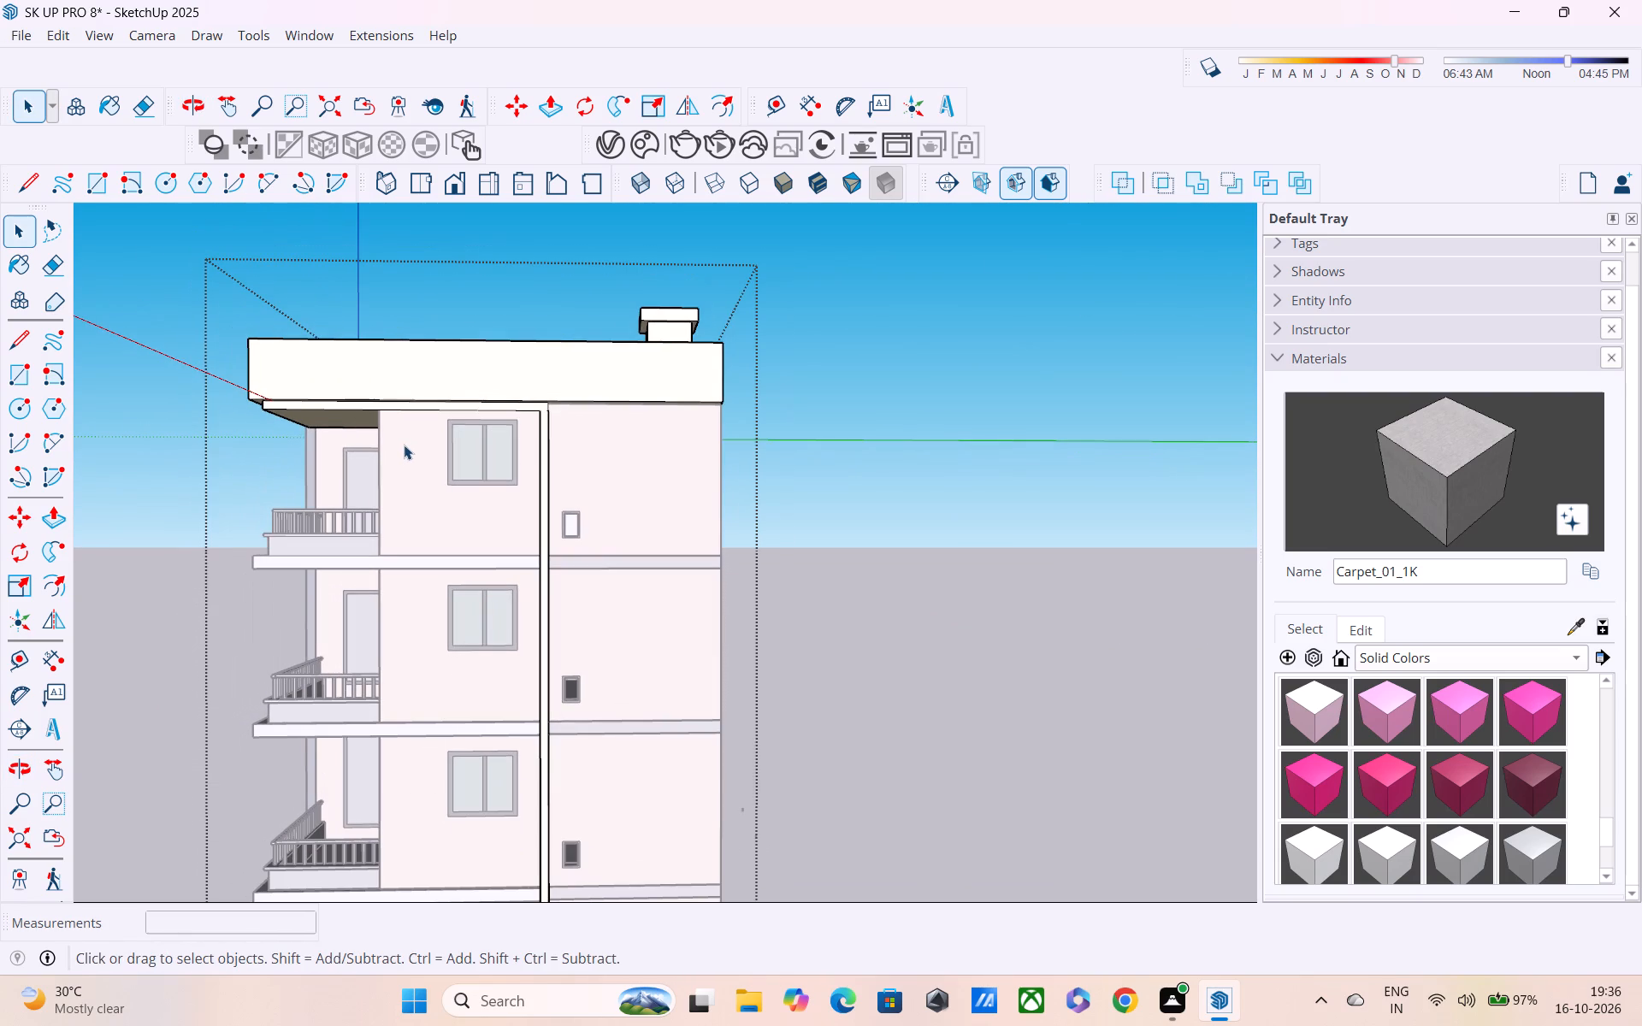
left_click(1381, 466)
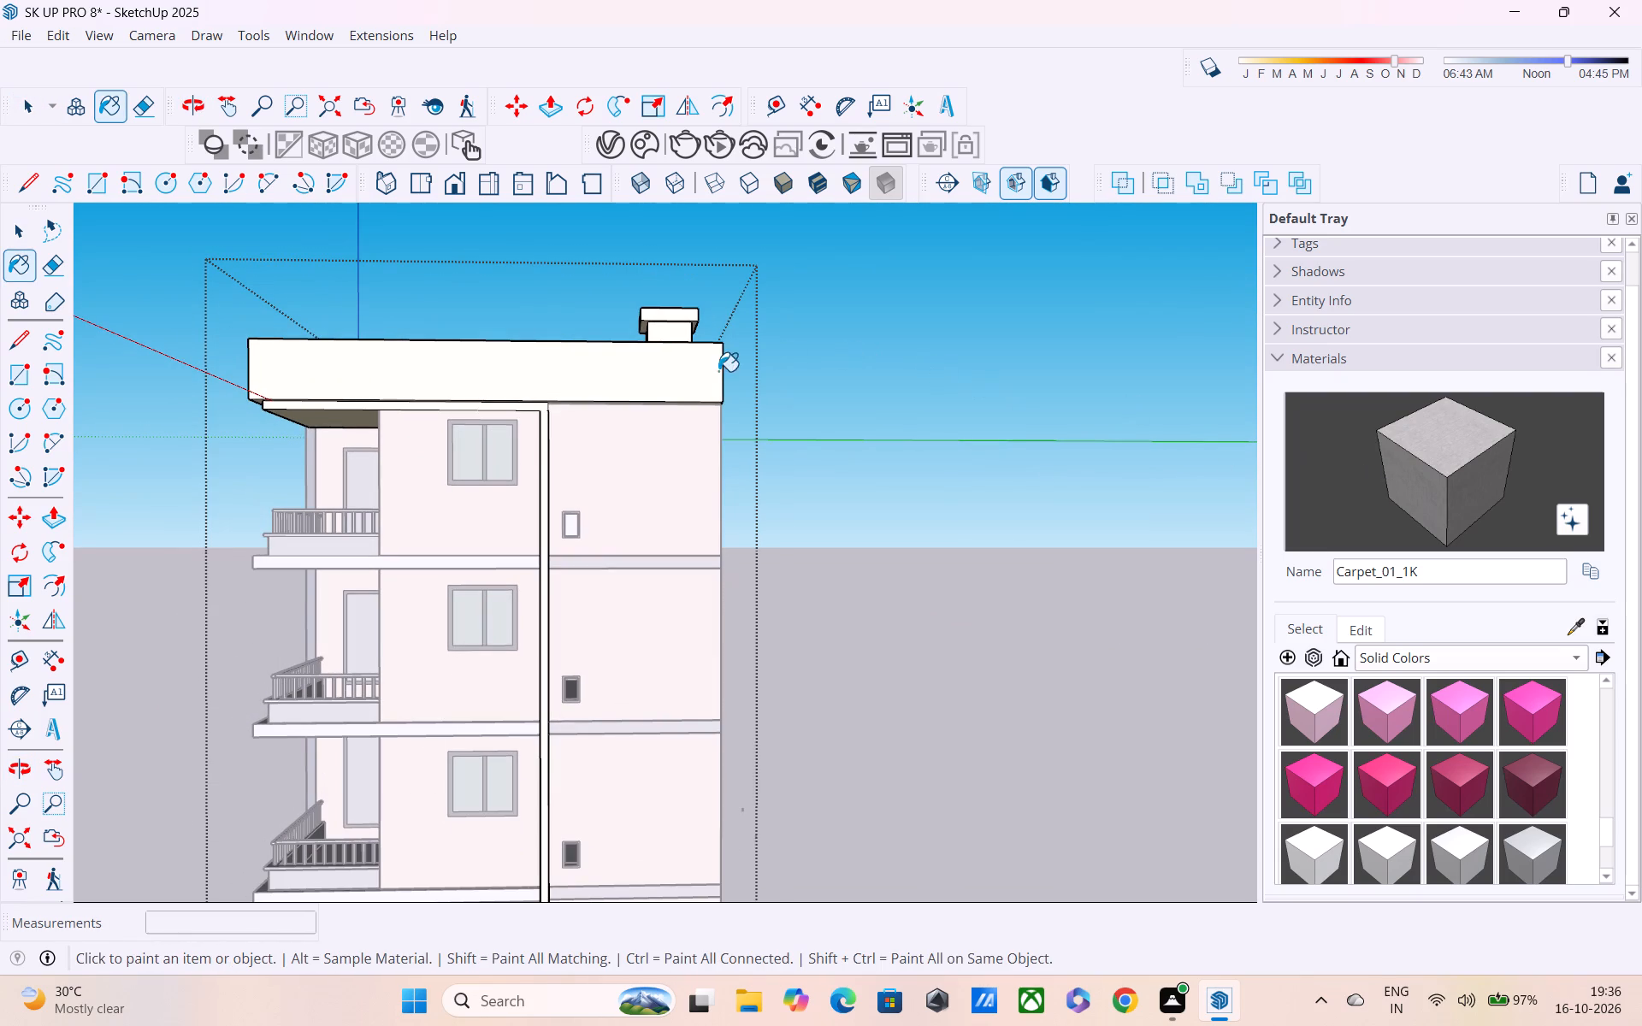
left_click(688, 374)
middle_click_drag(684, 374, 879, 453)
middle_click_drag(405, 442, 651, 519)
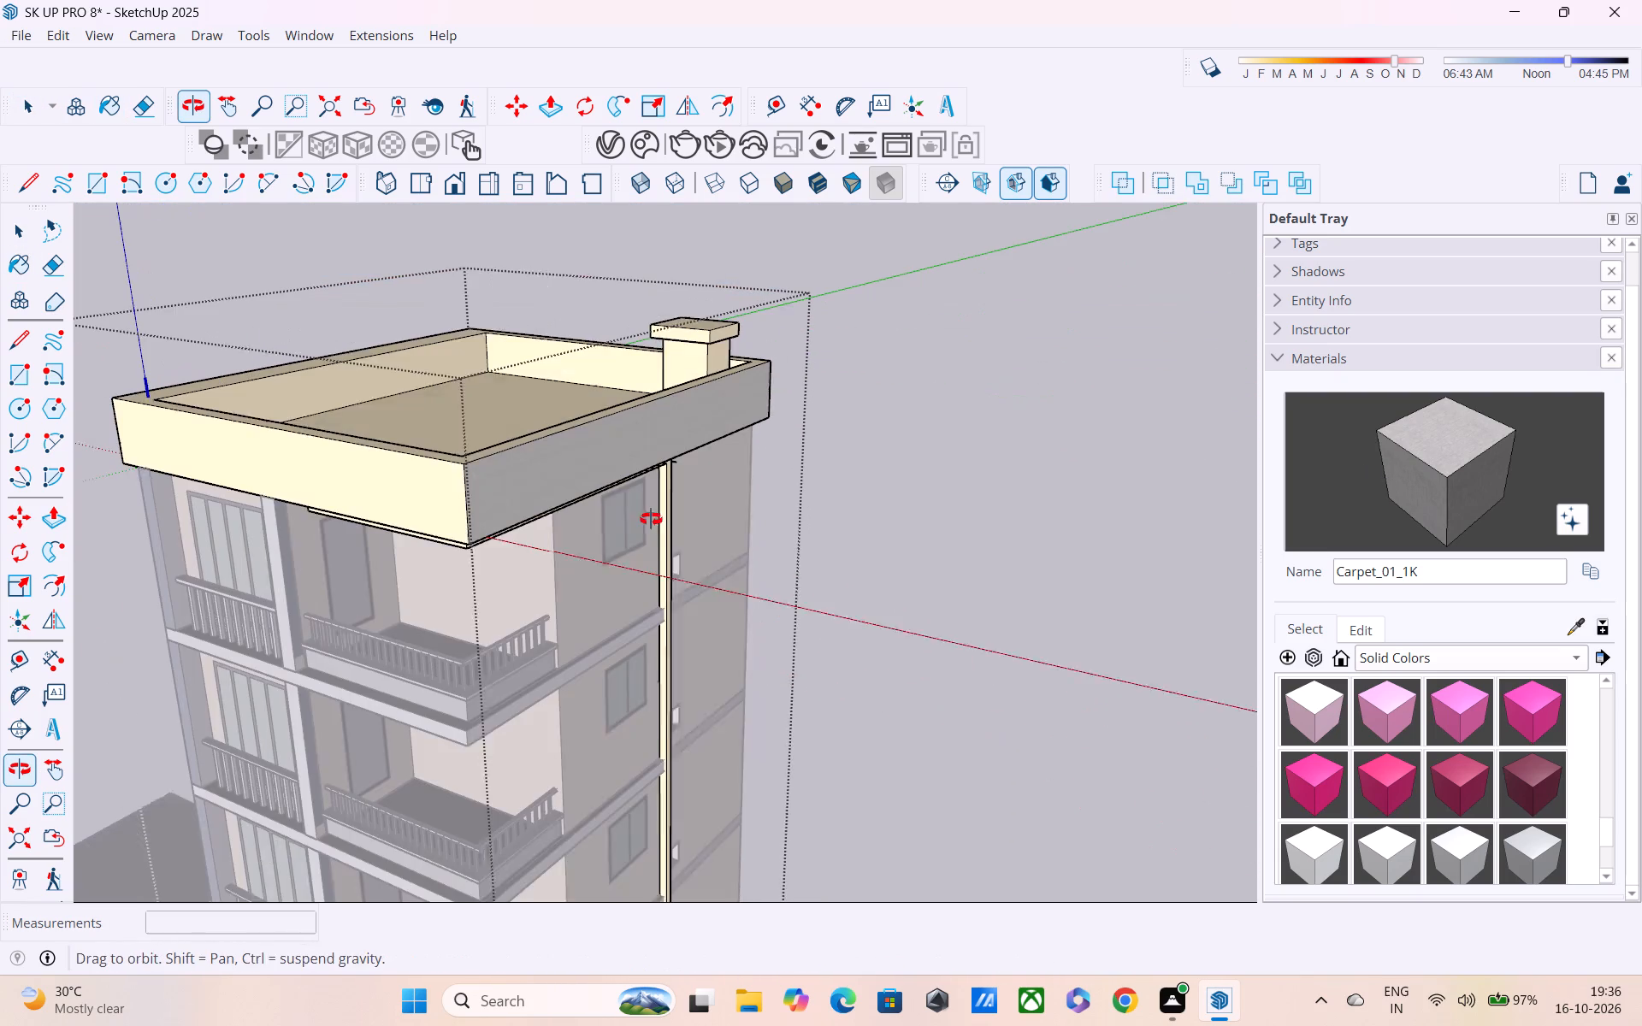
middle_click_drag(651, 519, 657, 511)
left_click(432, 470)
middle_click_drag(432, 470, 884, 468)
middle_click_drag(528, 506, 893, 439)
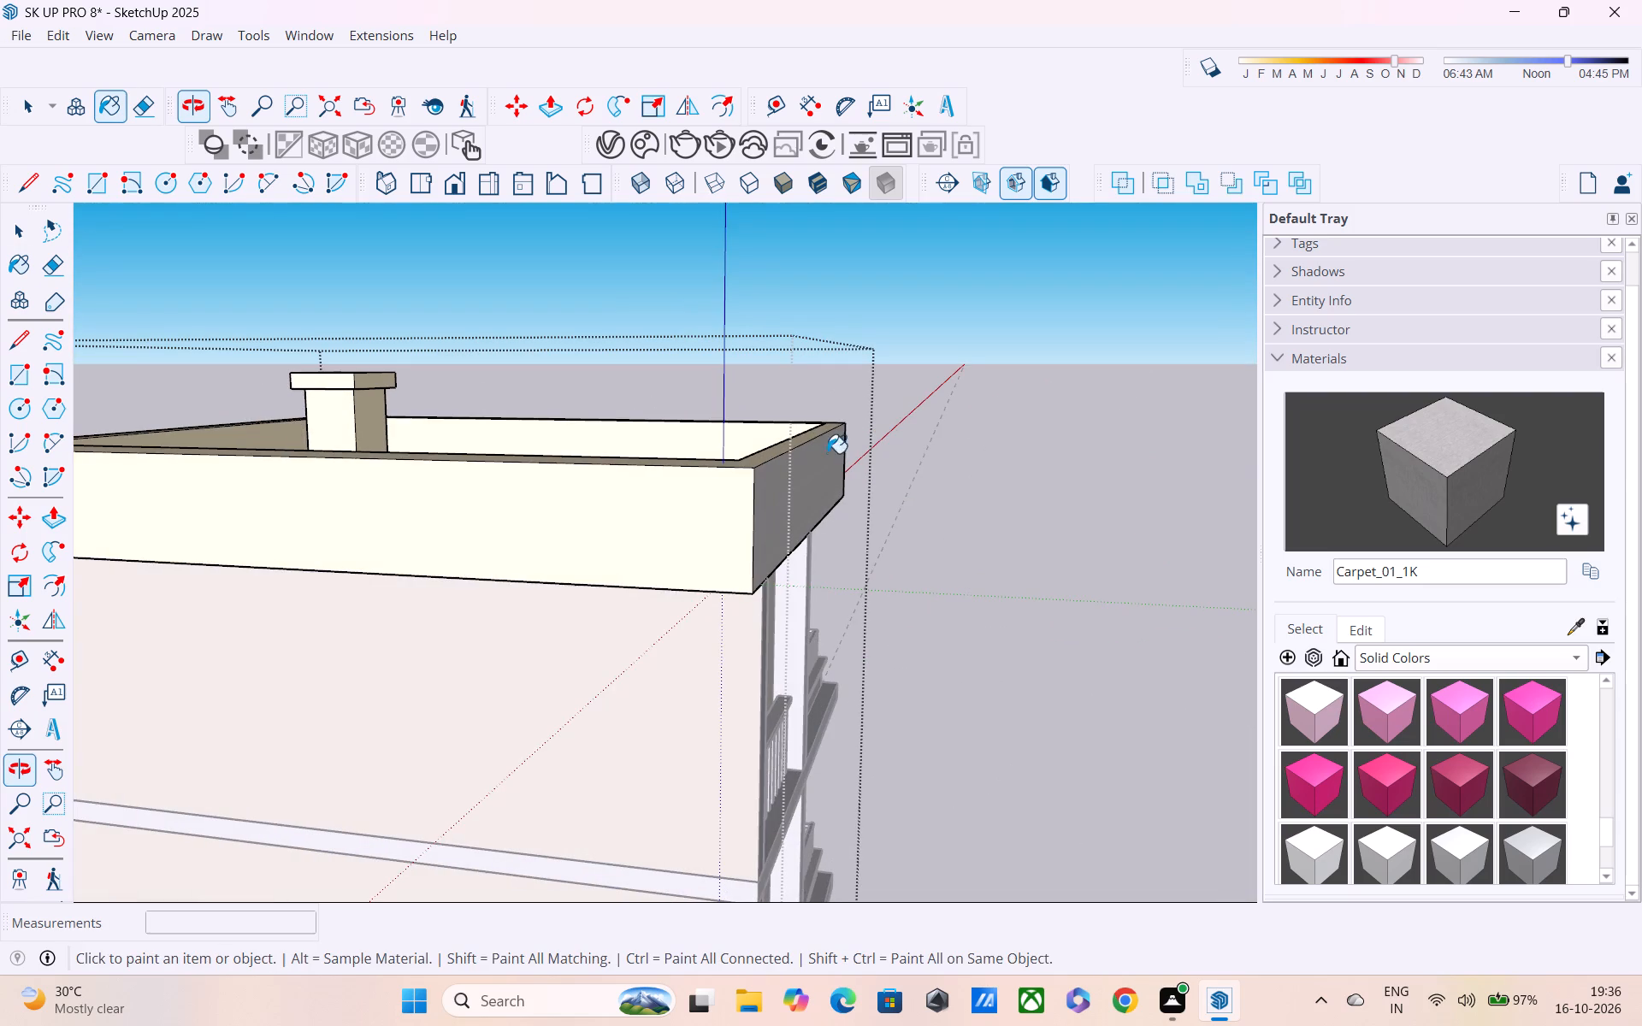
left_click(691, 496)
middle_click_drag(679, 505, 873, 671)
left_click(910, 663)
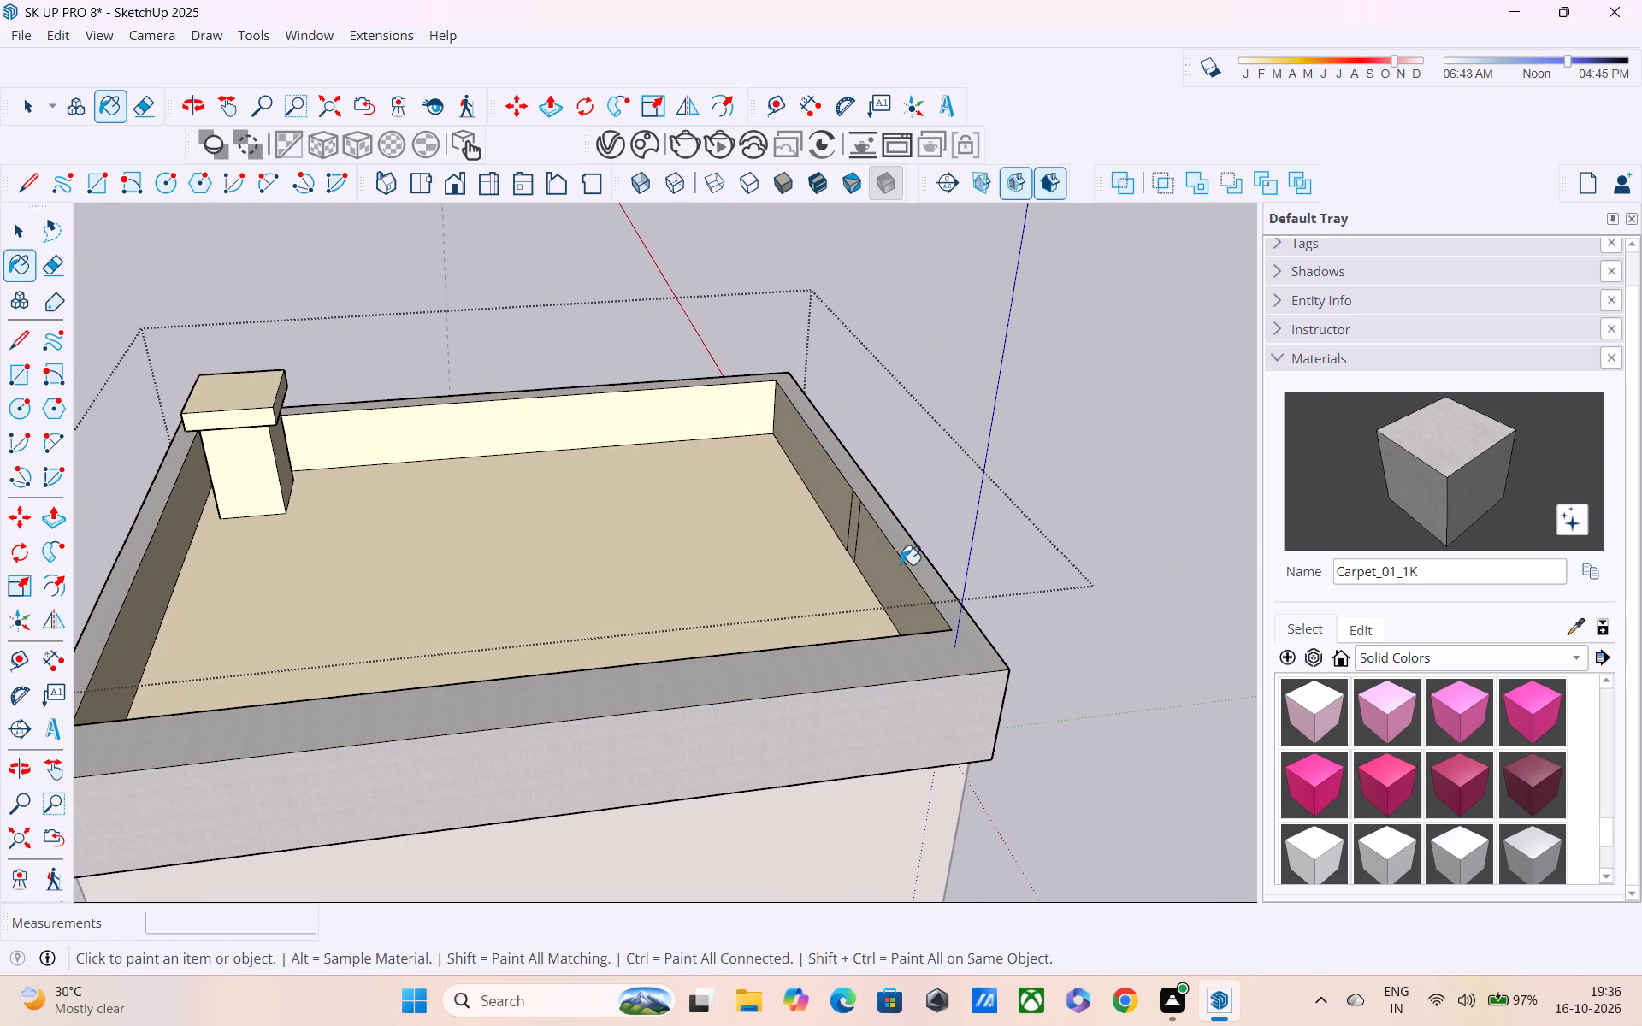
Paint the roof floor, the parapet's rear outer face and two of its inner sides with Carpet_01_1K, and close the group.
middle_click_drag(843, 530, 1031, 609)
left_click(631, 641)
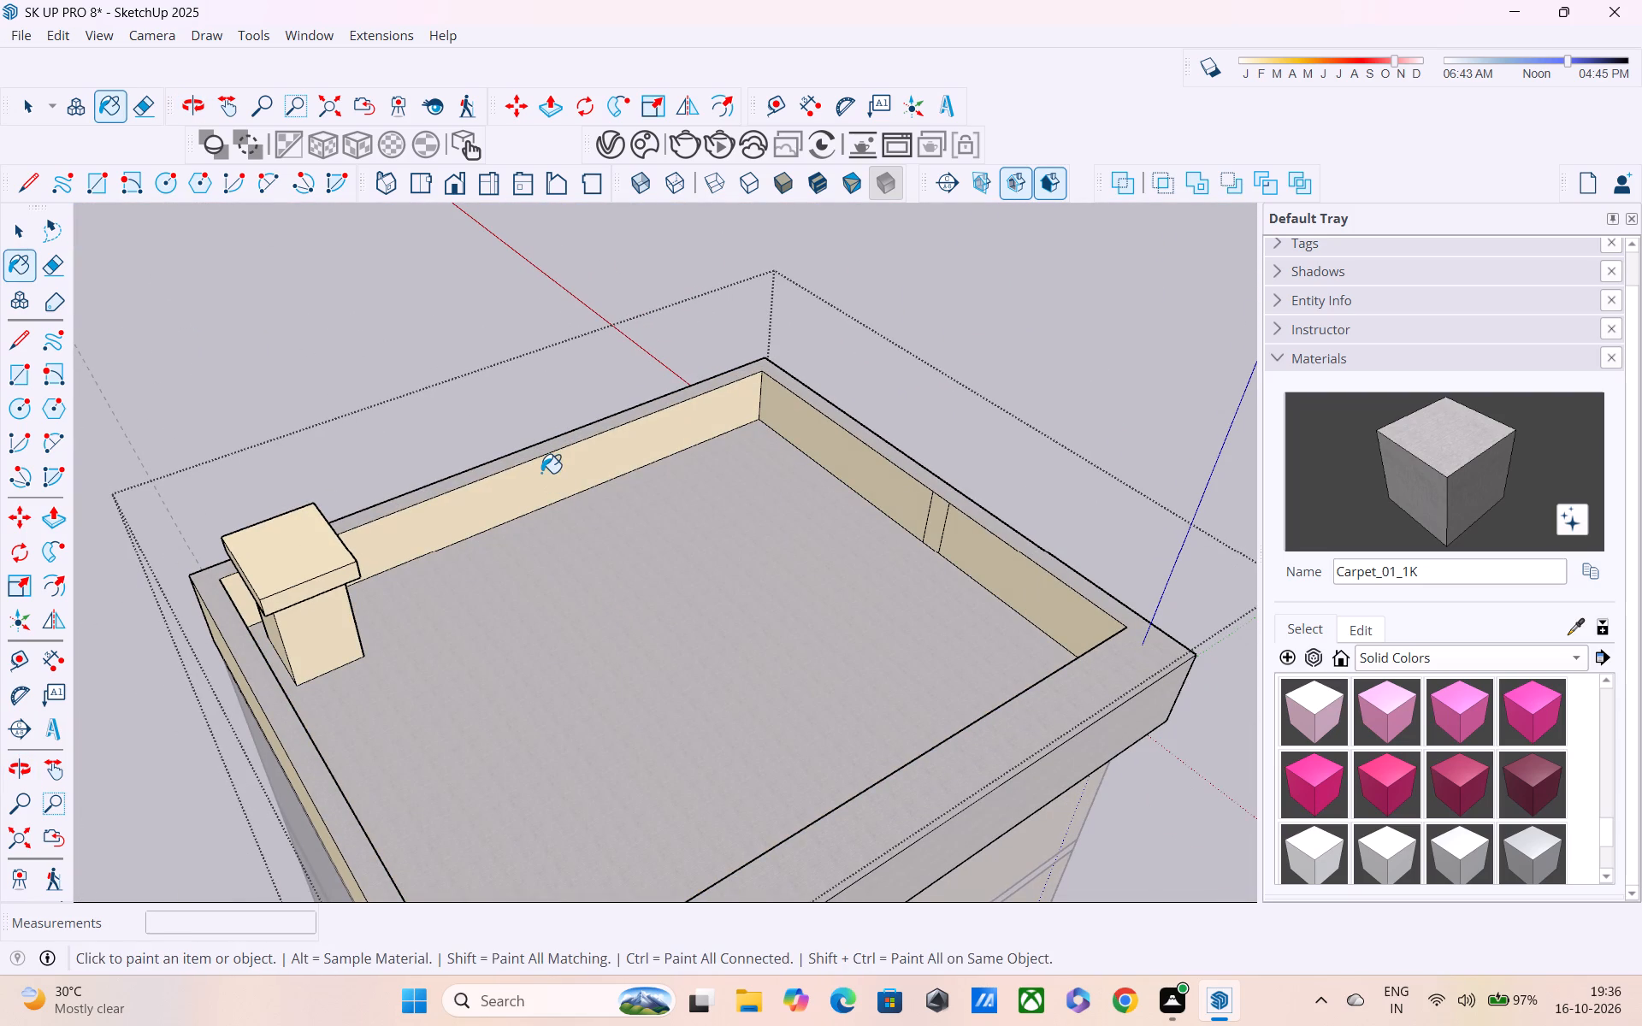
left_click(541, 473)
middle_click_drag(336, 693, 597, 551)
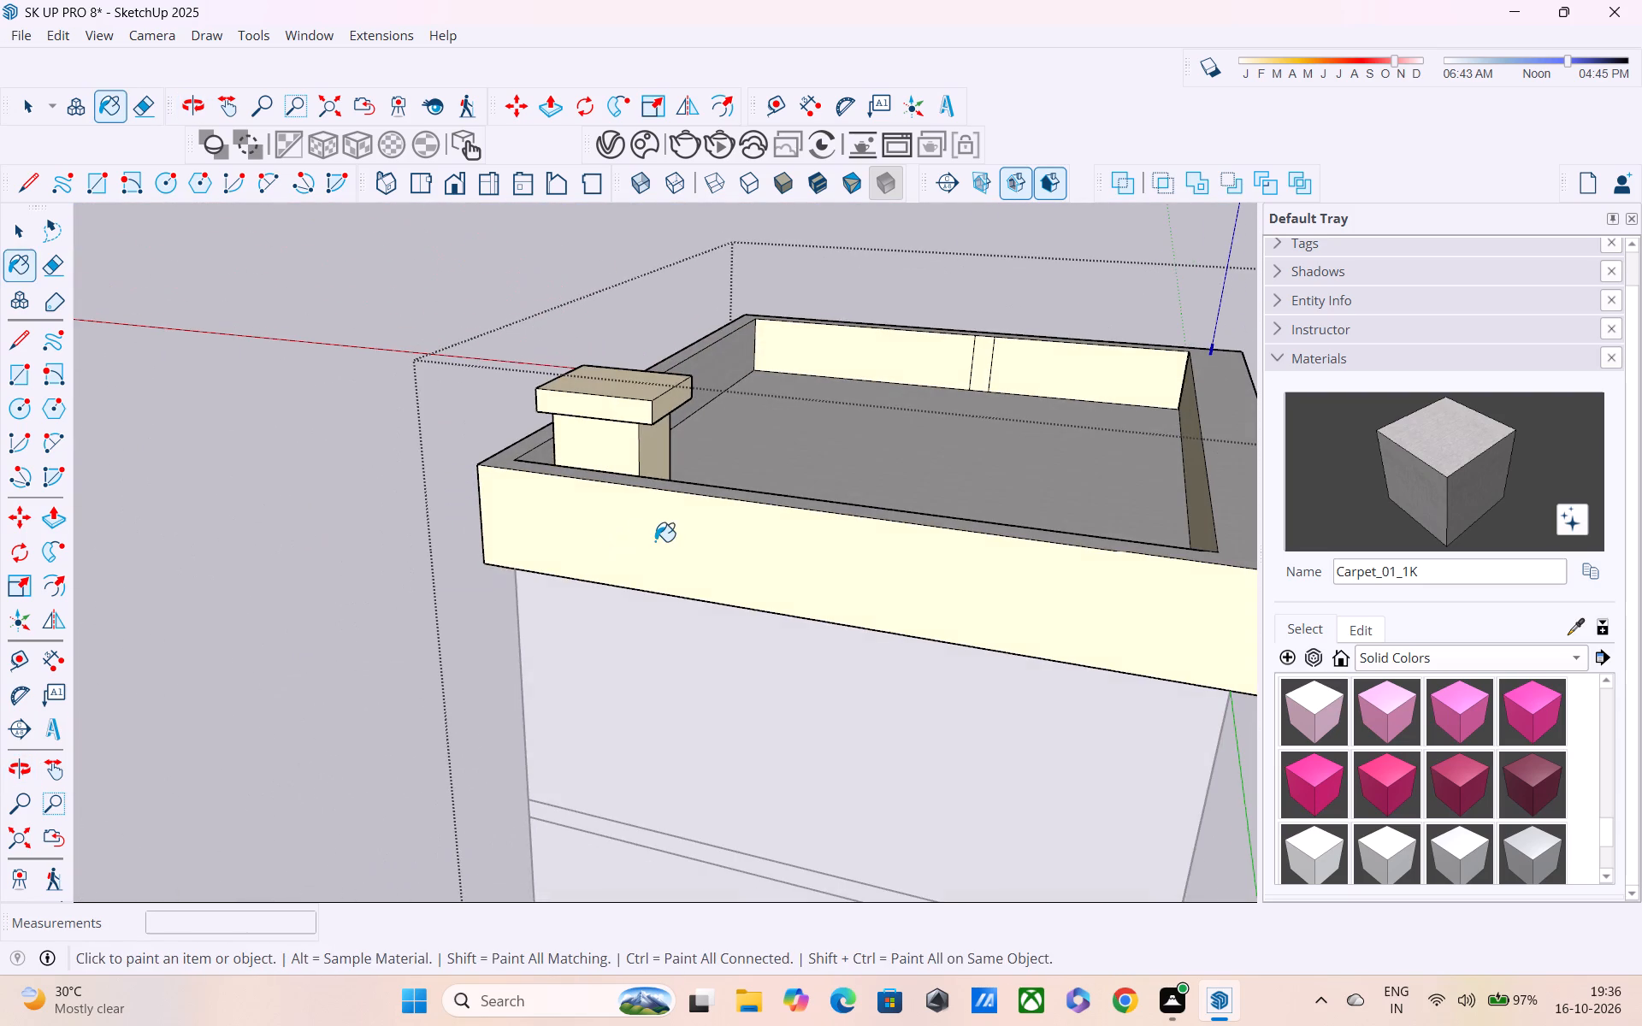
left_click(655, 541)
middle_click_drag(638, 552, 1025, 557)
middle_click_drag(966, 512, 706, 681)
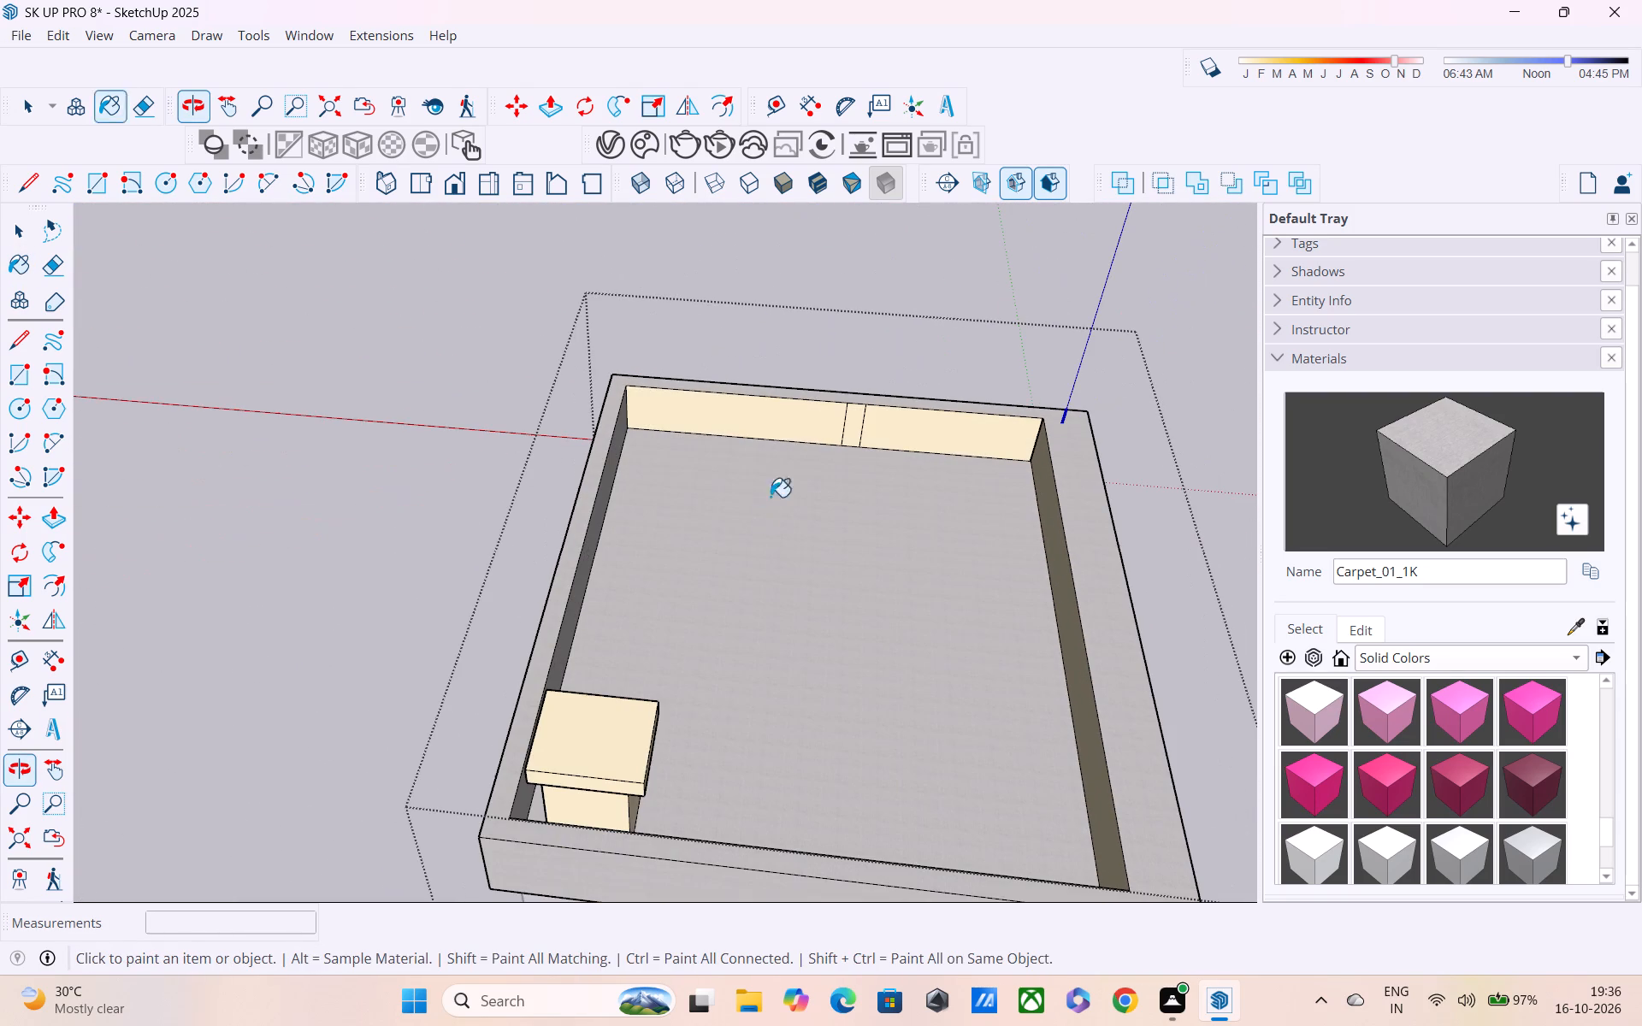
left_click(795, 417)
left_click(859, 423)
left_click(903, 427)
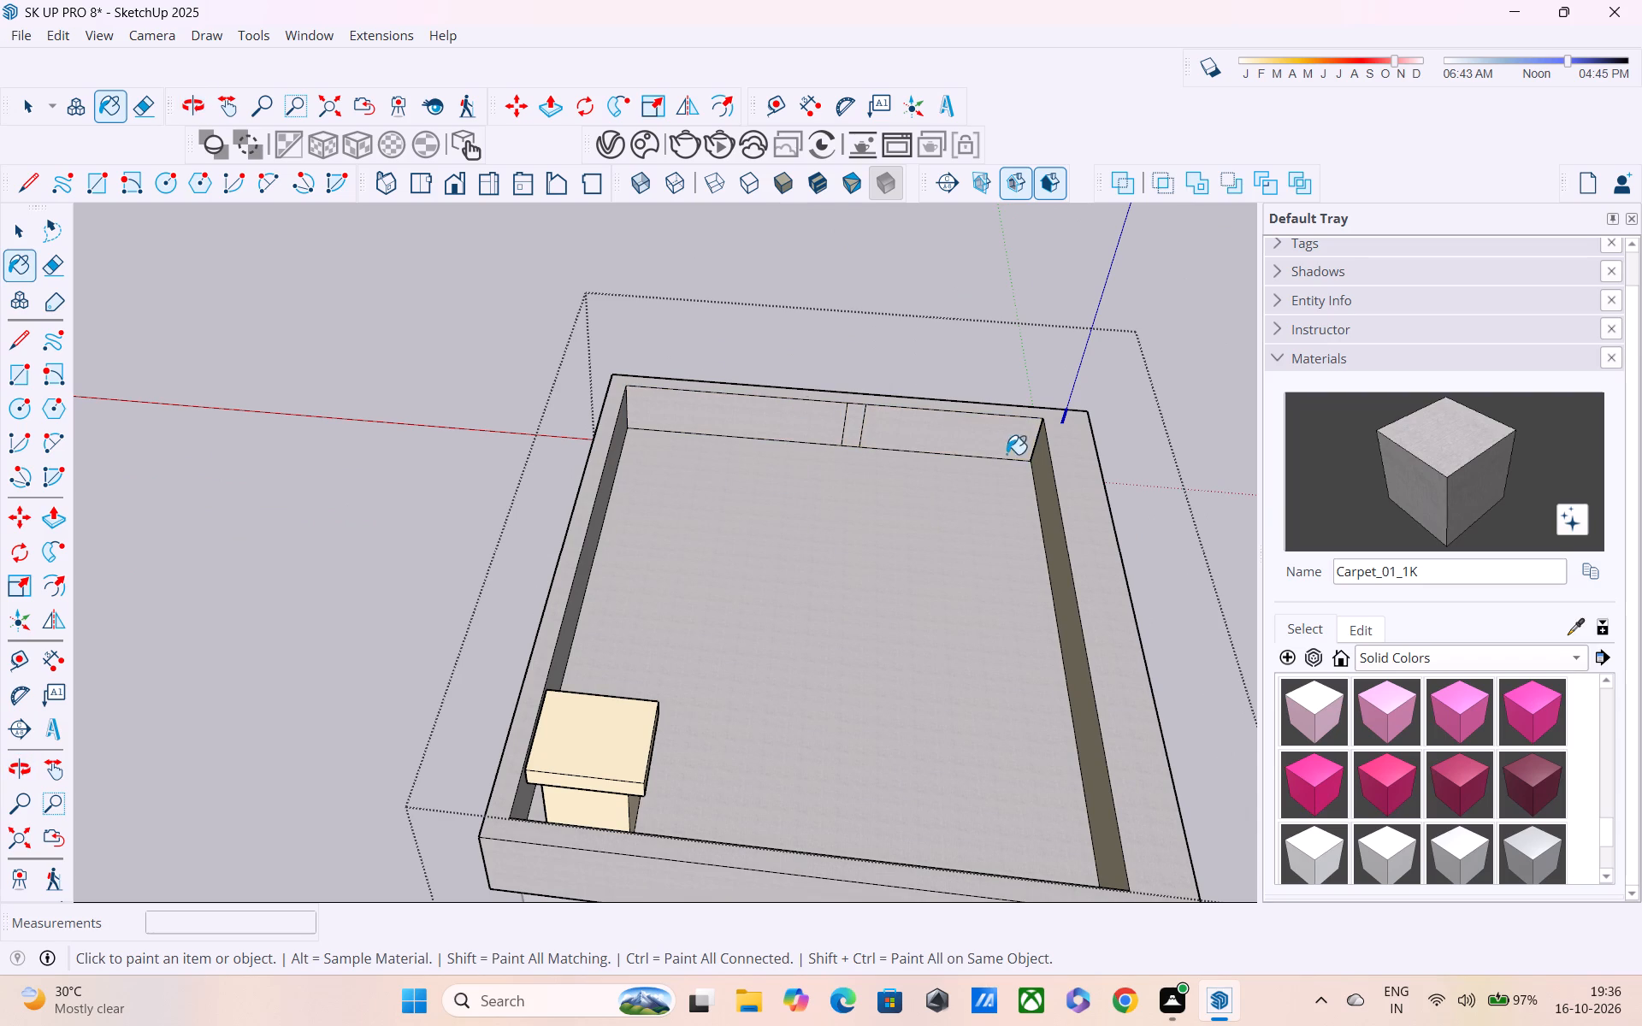
scroll(1019, 486, "down", 1)
middle_click_drag(999, 536, 381, 605)
scroll(381, 605, "up", 1)
scroll(381, 605, "down", 4)
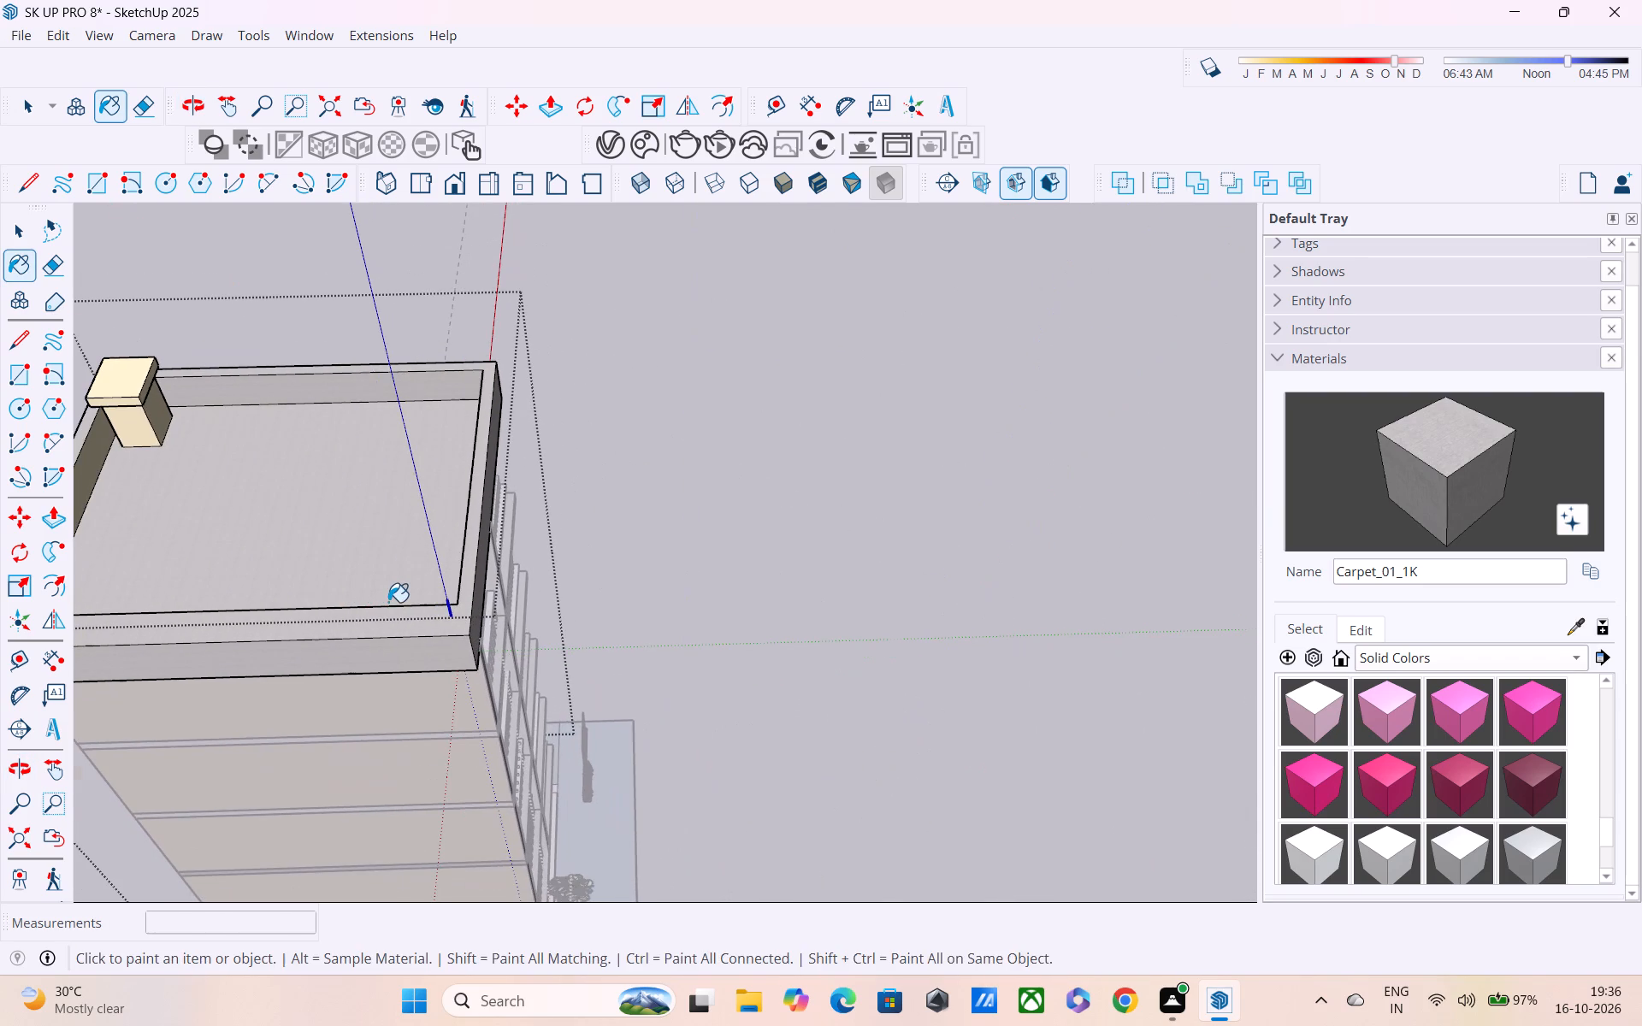
key("Escape")
key("space")
left_click(819, 503)
Examine the building's front and side elevations with the repainted roof parapet.
middle_click_drag(815, 498, 340, 283)
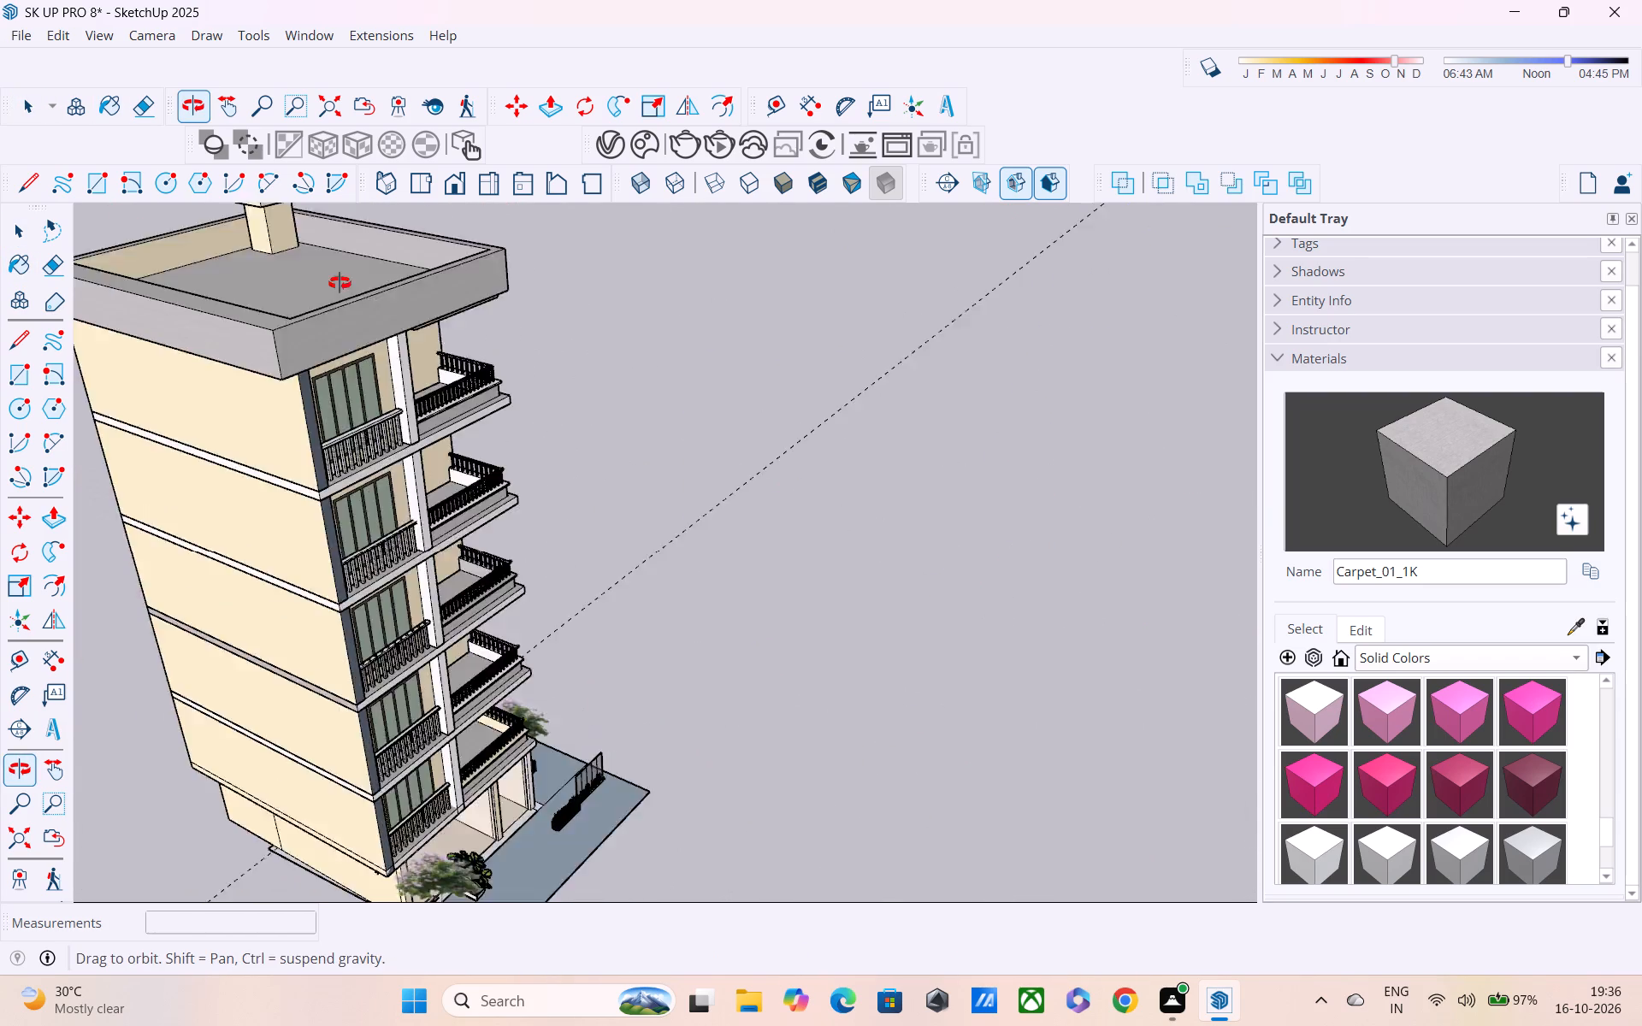
middle_click_drag(340, 283, 336, 281)
scroll(401, 355, "down", 1)
middle_click_drag(422, 374, 311, 325)
scroll(473, 332, "up", 4)
middle_click_drag(476, 332, 419, 321)
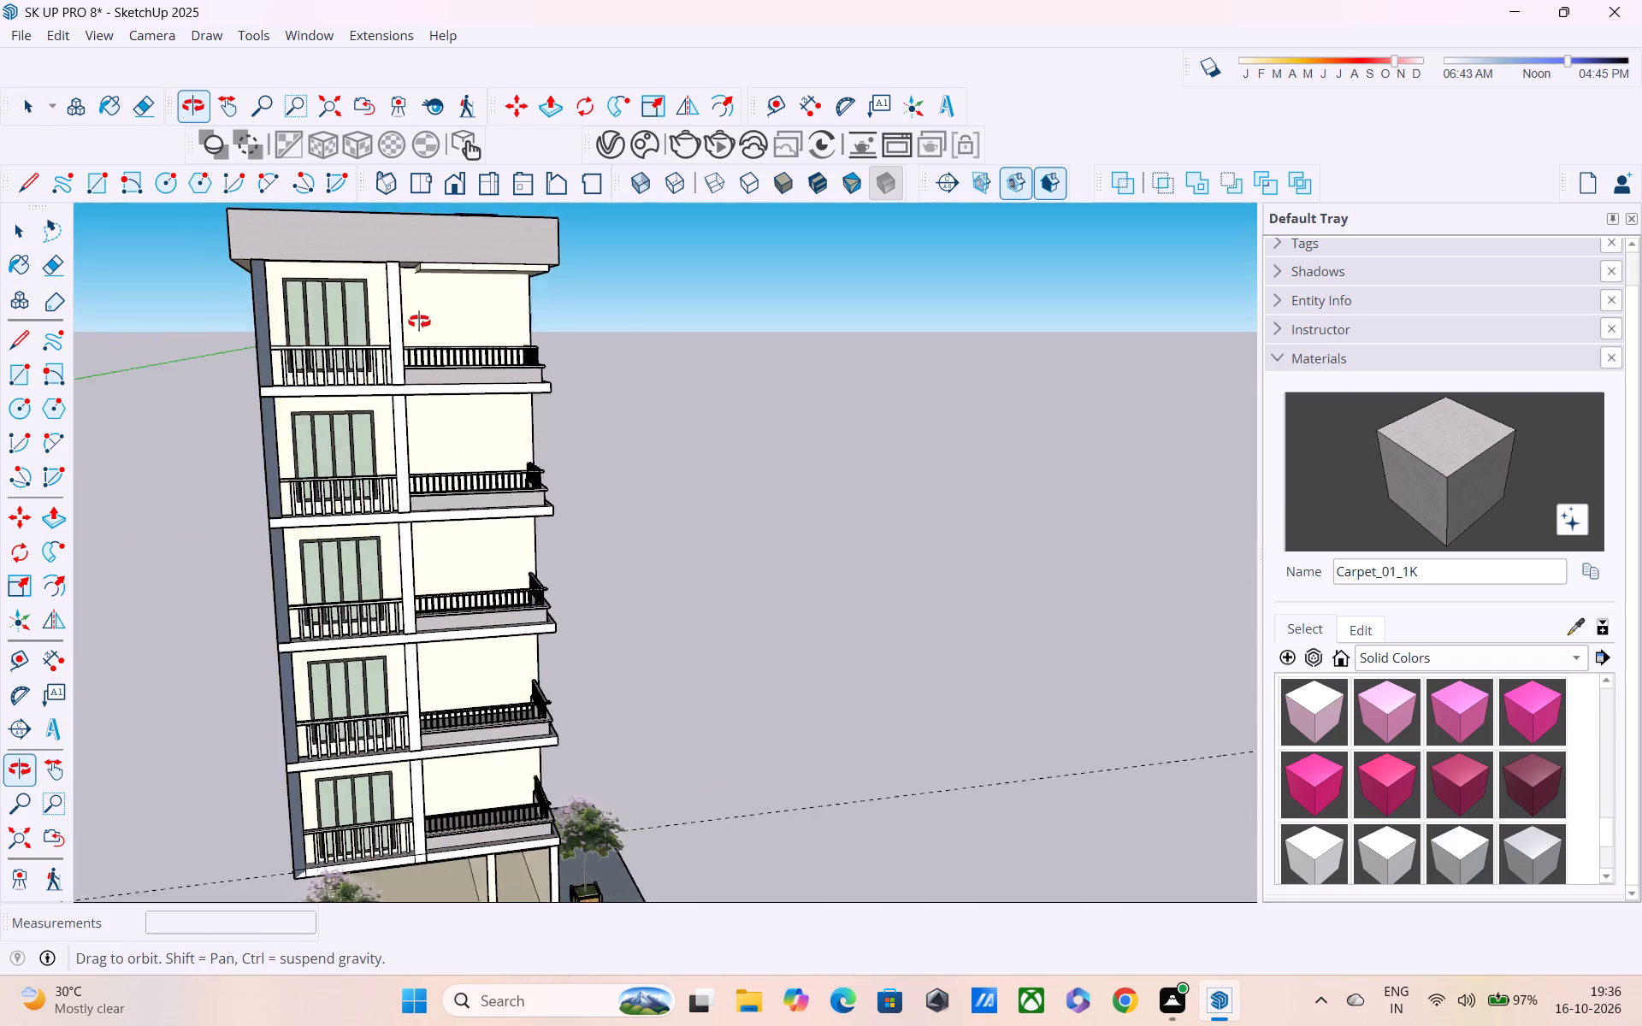
middle_click_drag(419, 321, 346, 303)
middle_click_drag(535, 337, 384, 353)
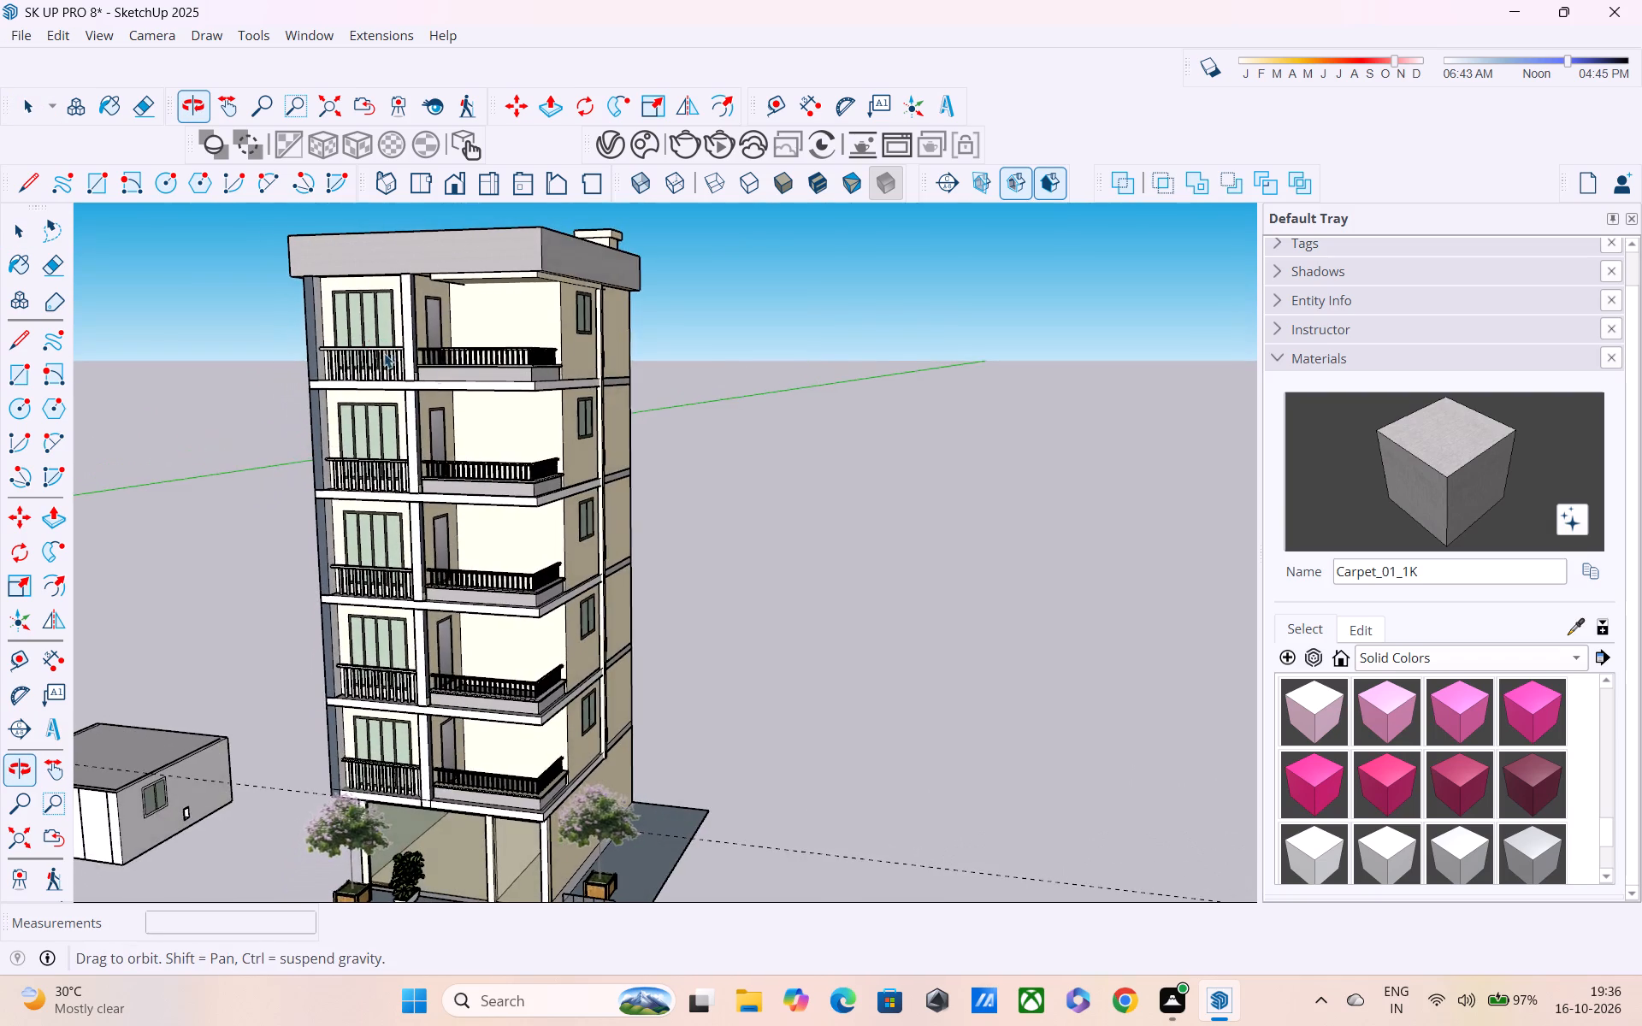
middle_click_drag(384, 353, 378, 348)
middle_click_drag(614, 392, 342, 430)
scroll(575, 499, "up", 5)
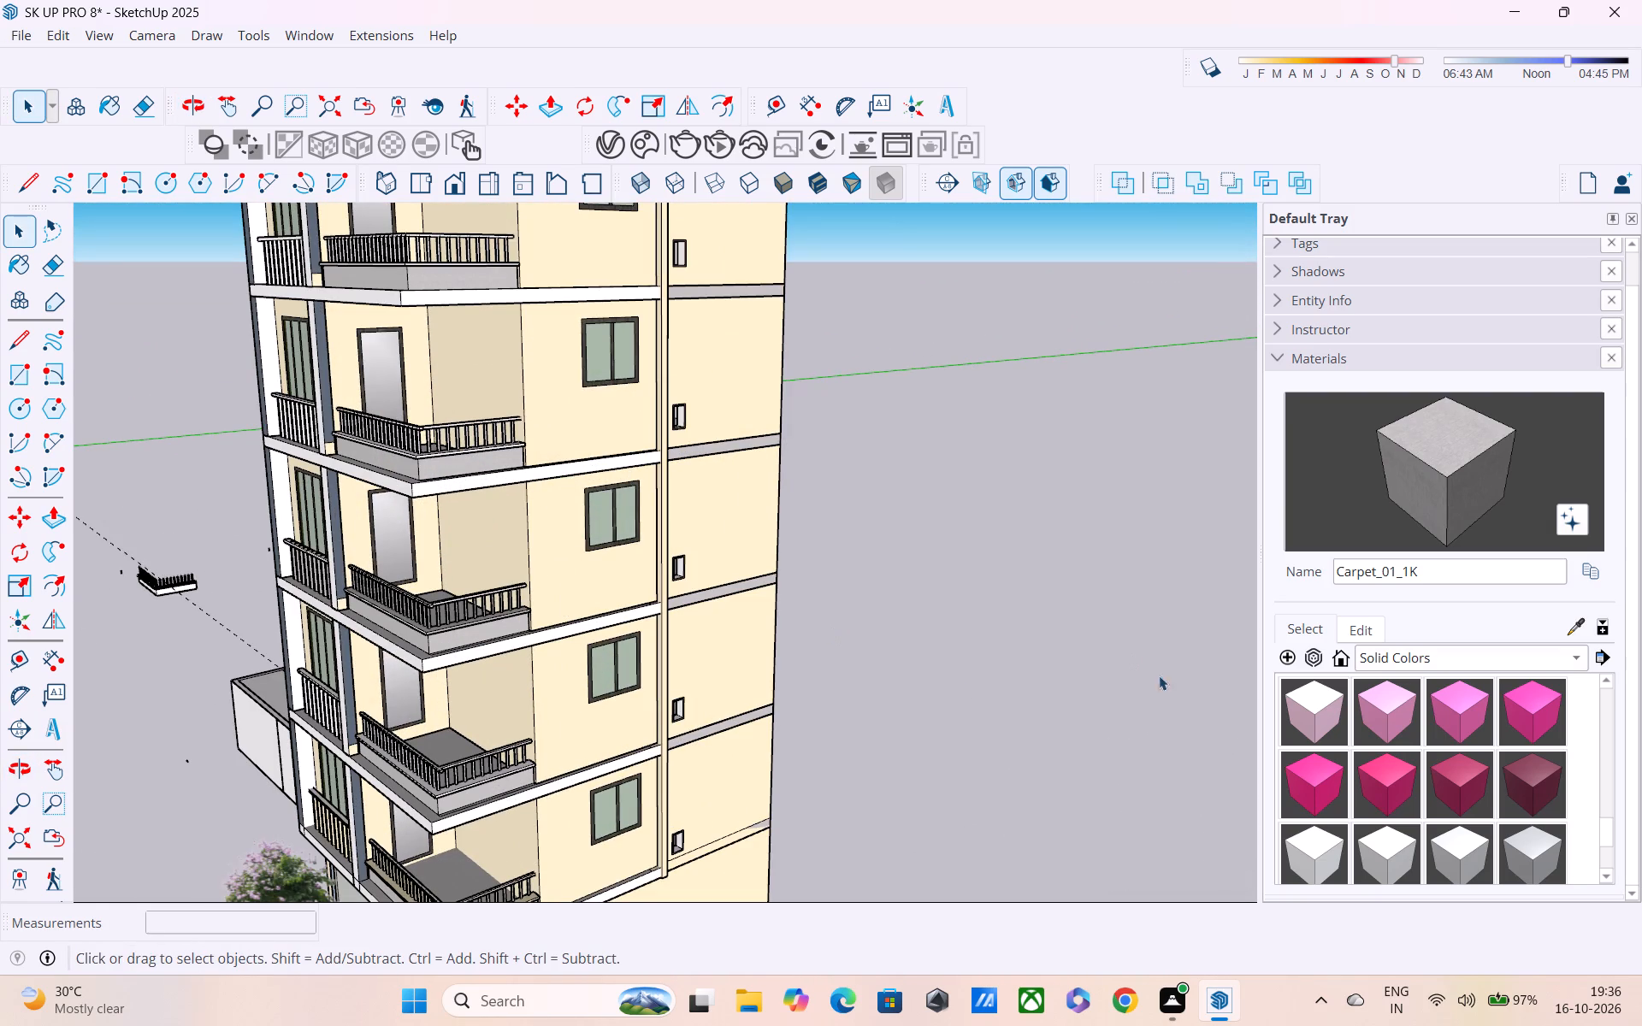
Sample the M00_Soft_Cloud material from the white floor band below a side window.
left_click(1580, 626)
scroll(707, 646, "up", 3)
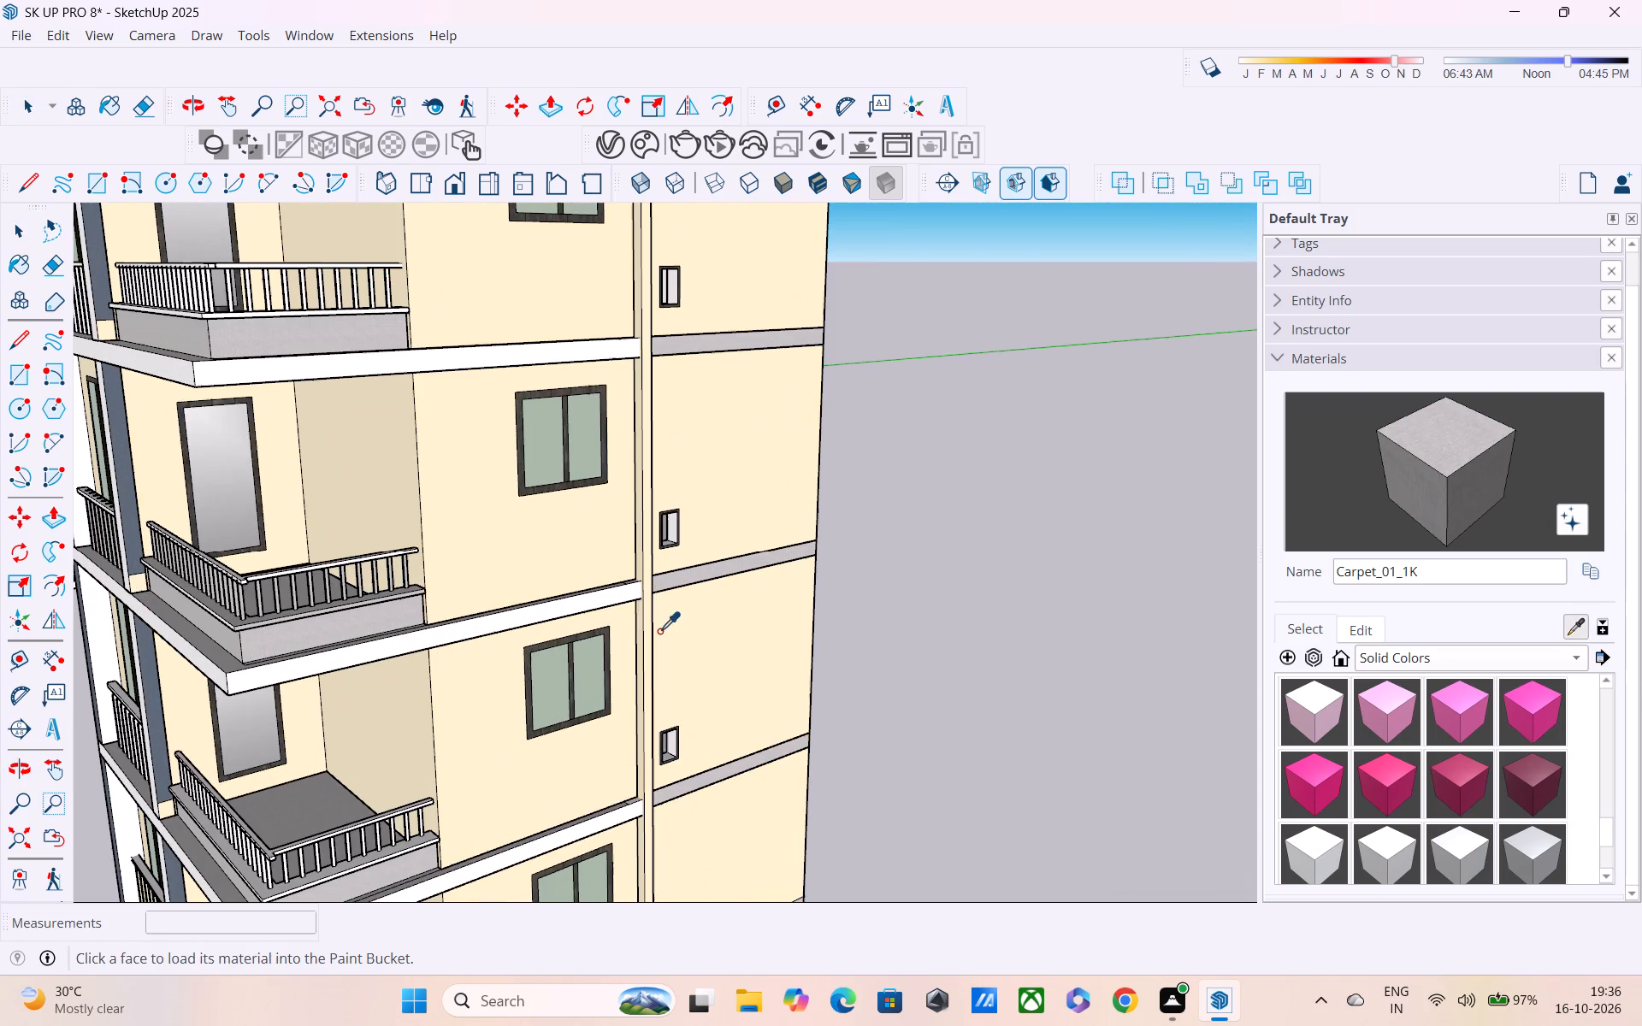
scroll(659, 631, "up", 1)
left_click(602, 598)
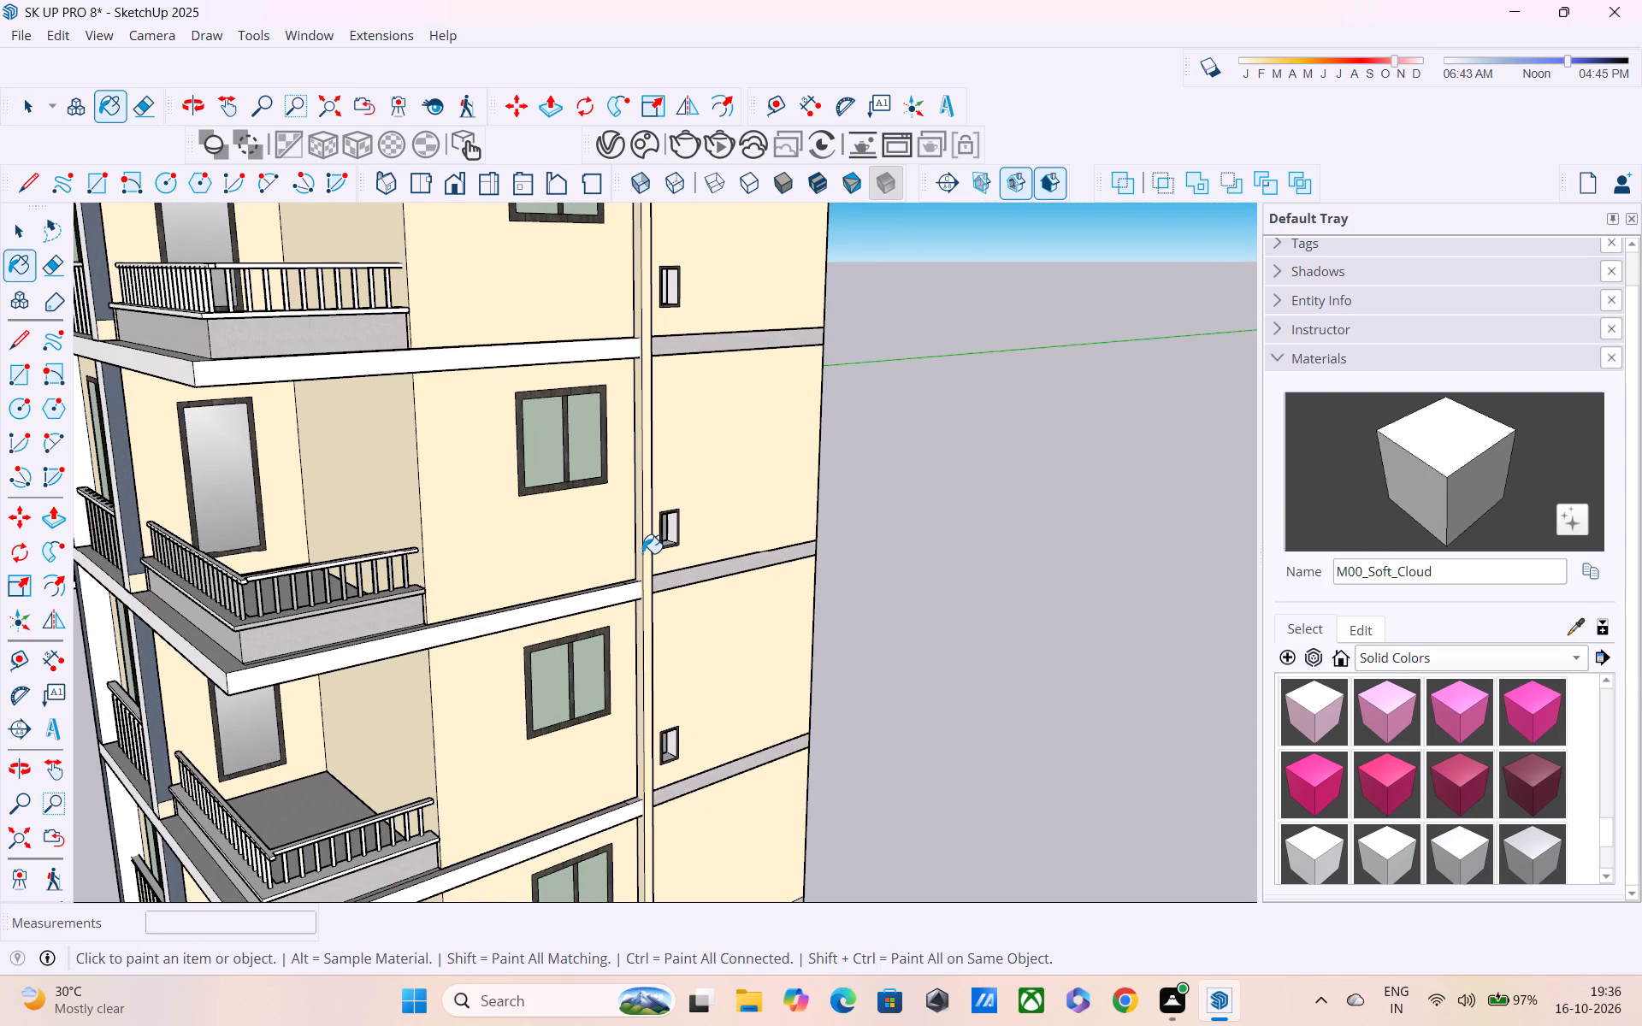
key("space")
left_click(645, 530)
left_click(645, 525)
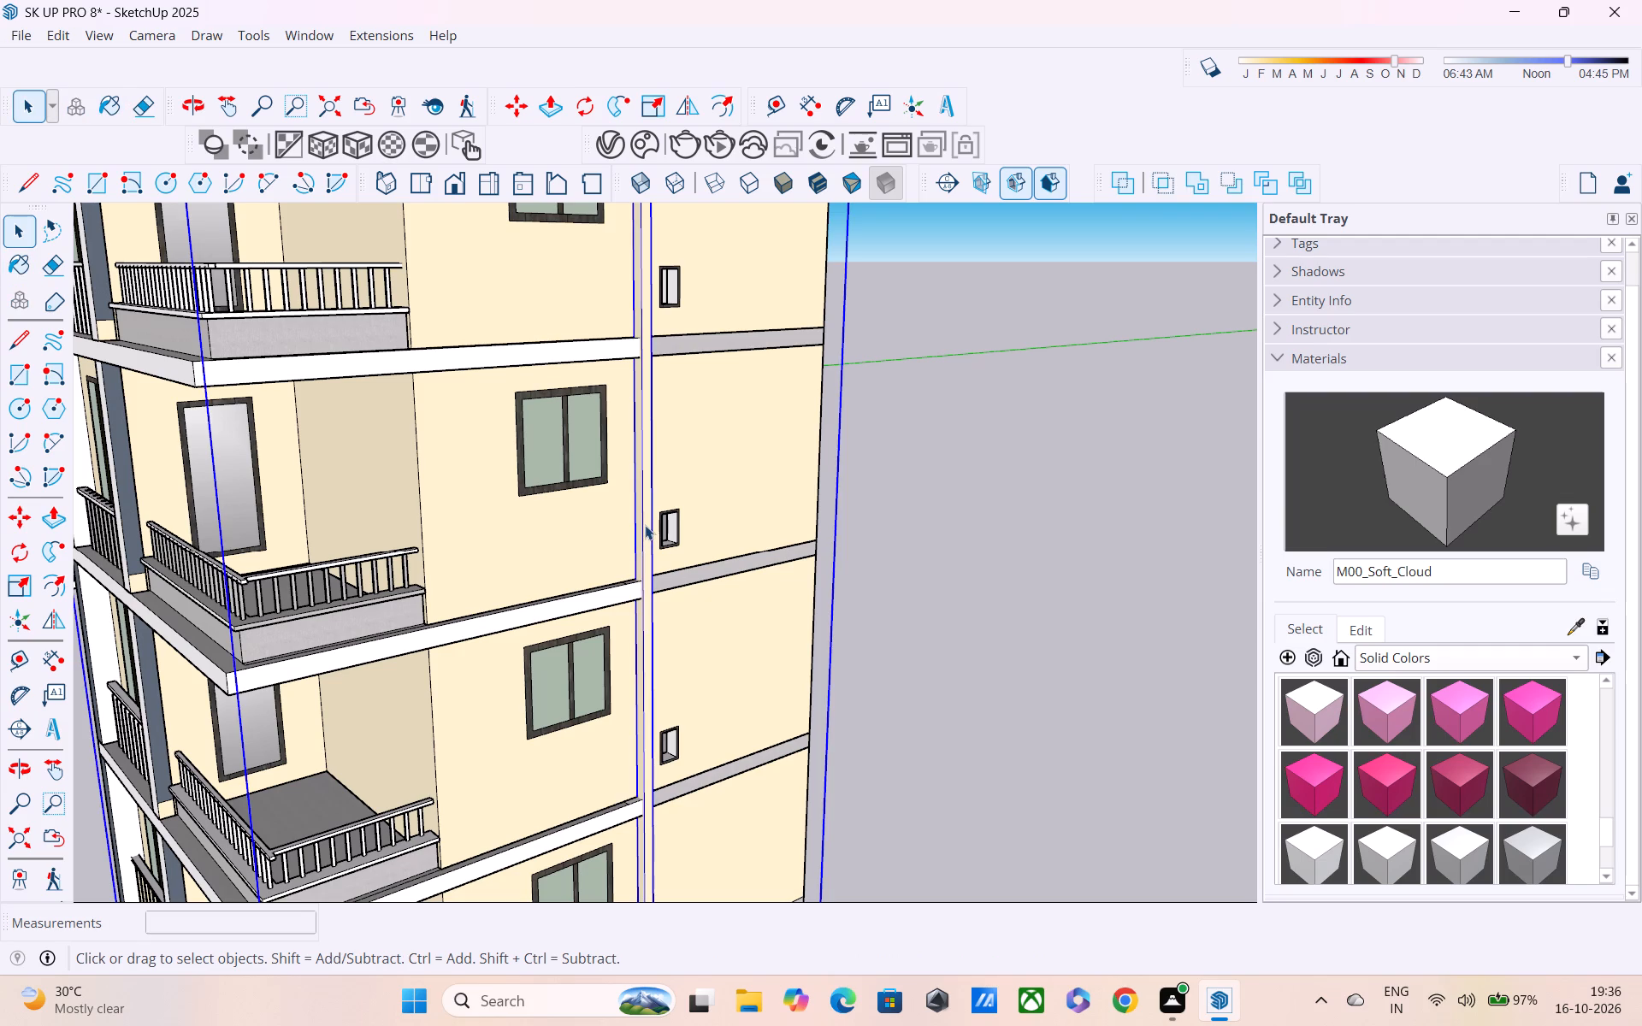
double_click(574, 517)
Open the roof group, paint the full-height vertical strip and its beam on the side wall with M00_Soft_Cloud, and close the group.
scroll(586, 556, "down", 4)
middle_click_drag(600, 557, 259, 599)
scroll(270, 585, "down", 4)
middle_click_drag(300, 583, 343, 663, "shift")
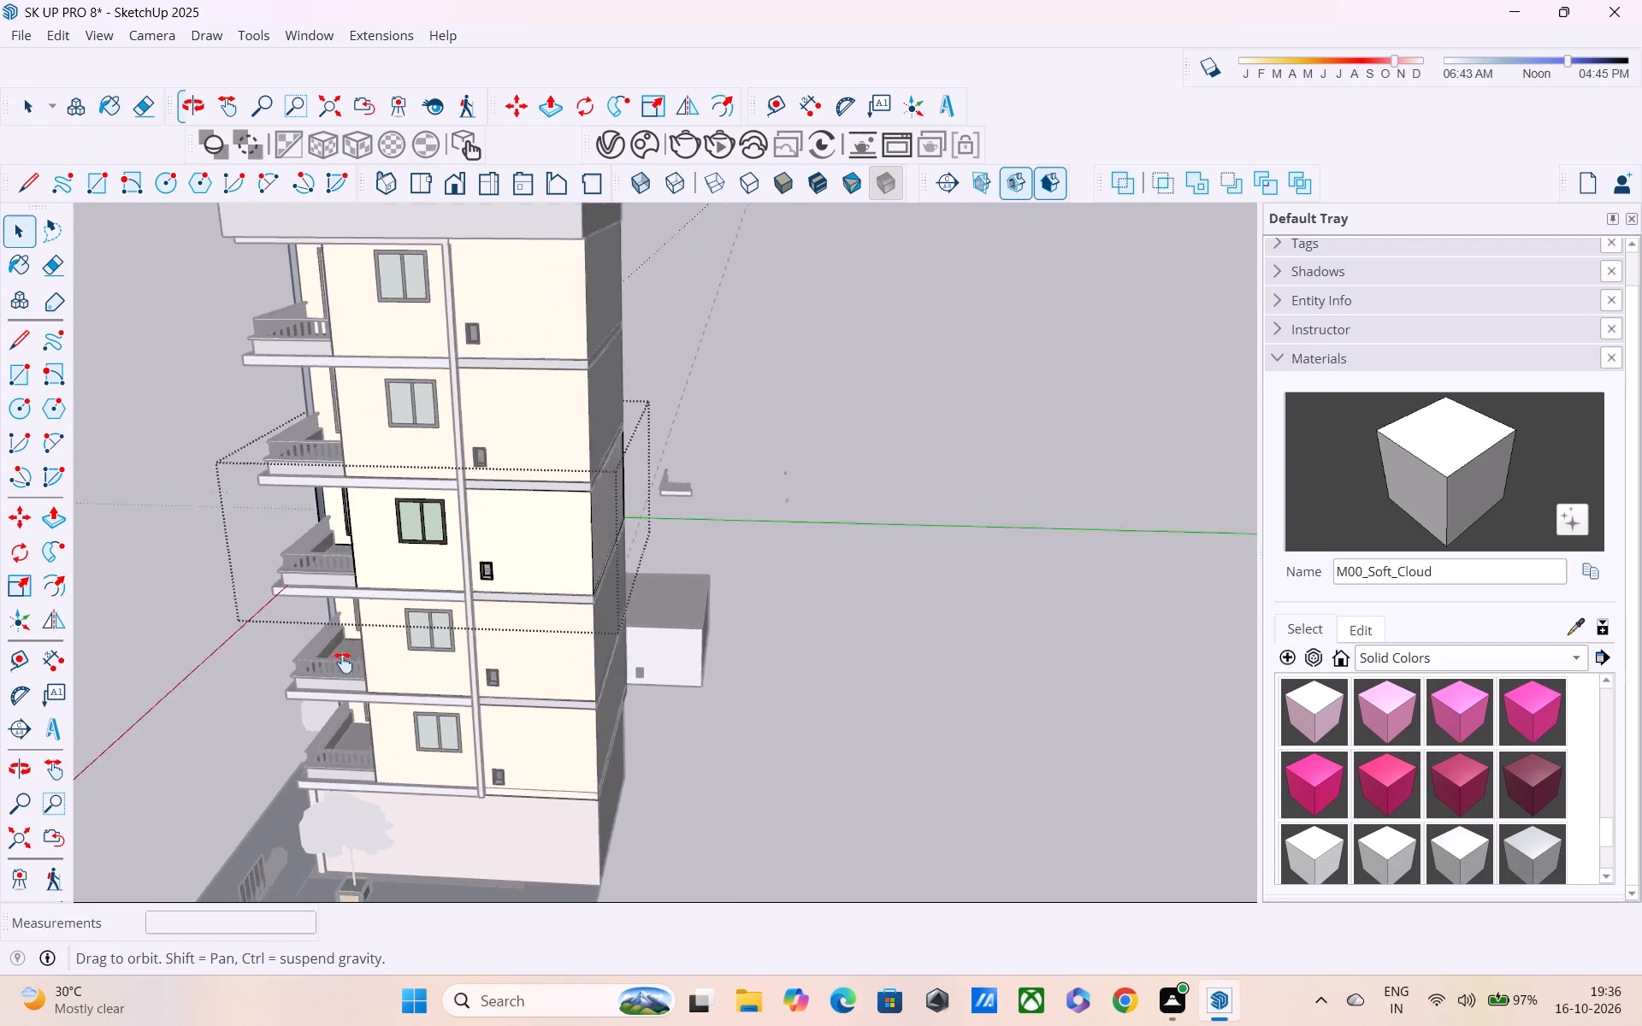
middle_click_drag(343, 663, 382, 784, "shift")
double_click(481, 413)
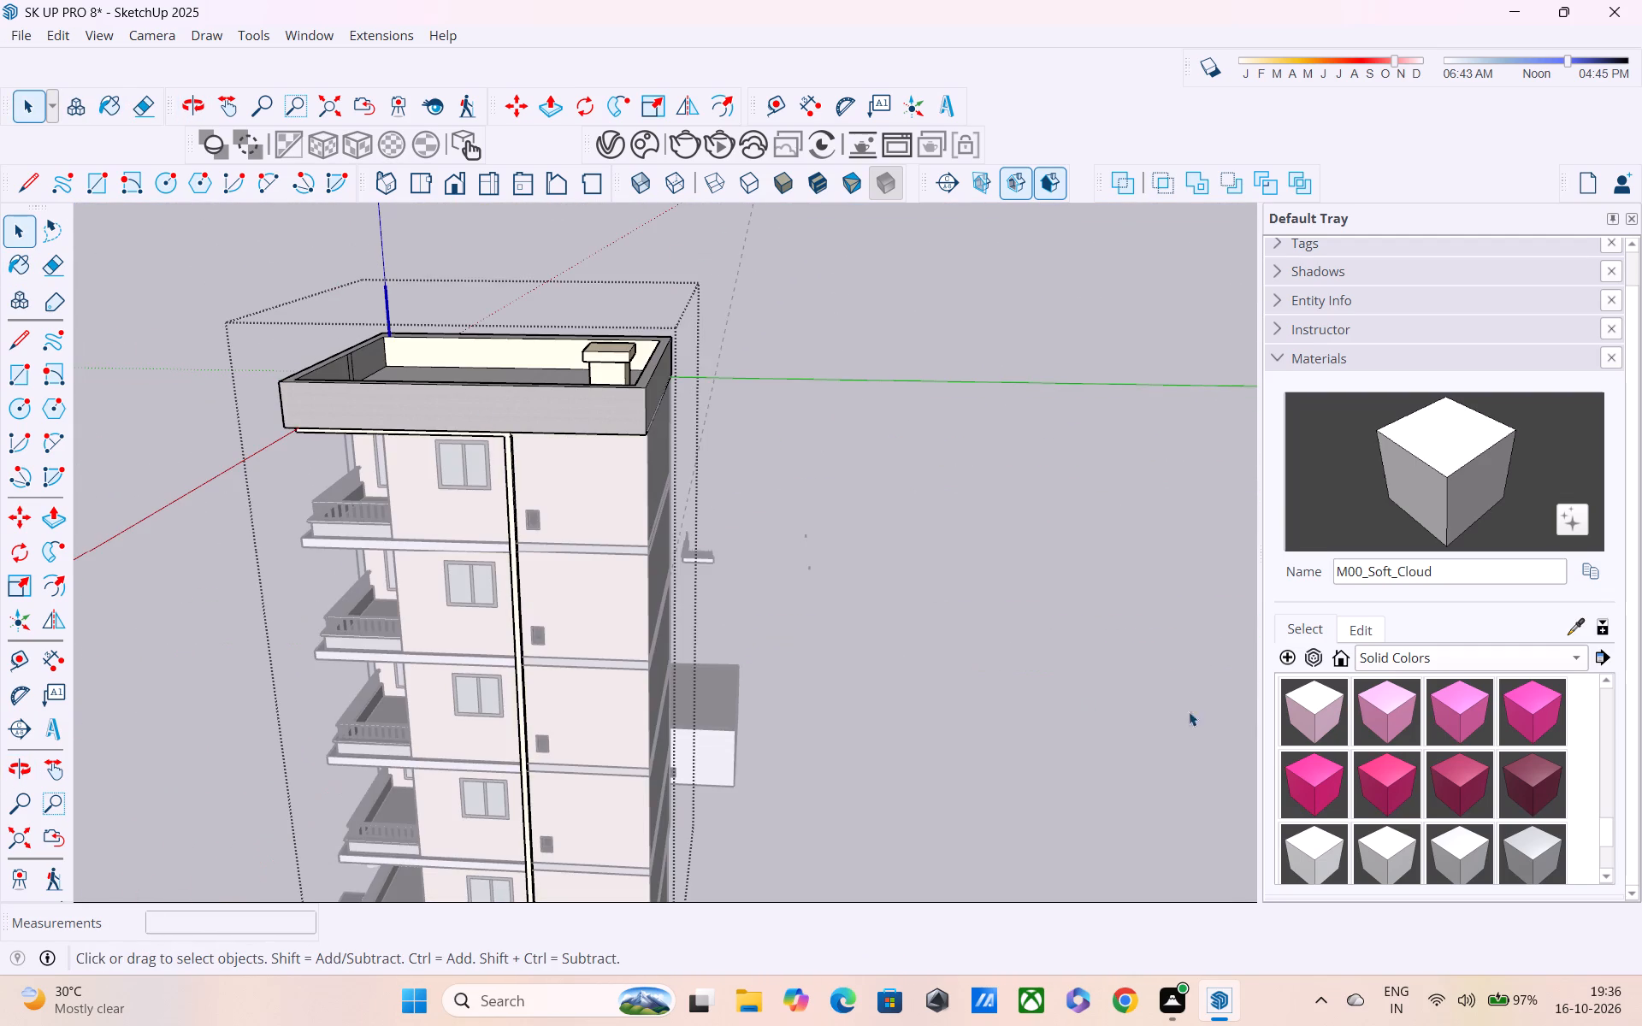
left_click(1432, 474)
scroll(546, 456, "up", 4)
scroll(480, 437, "up", 4)
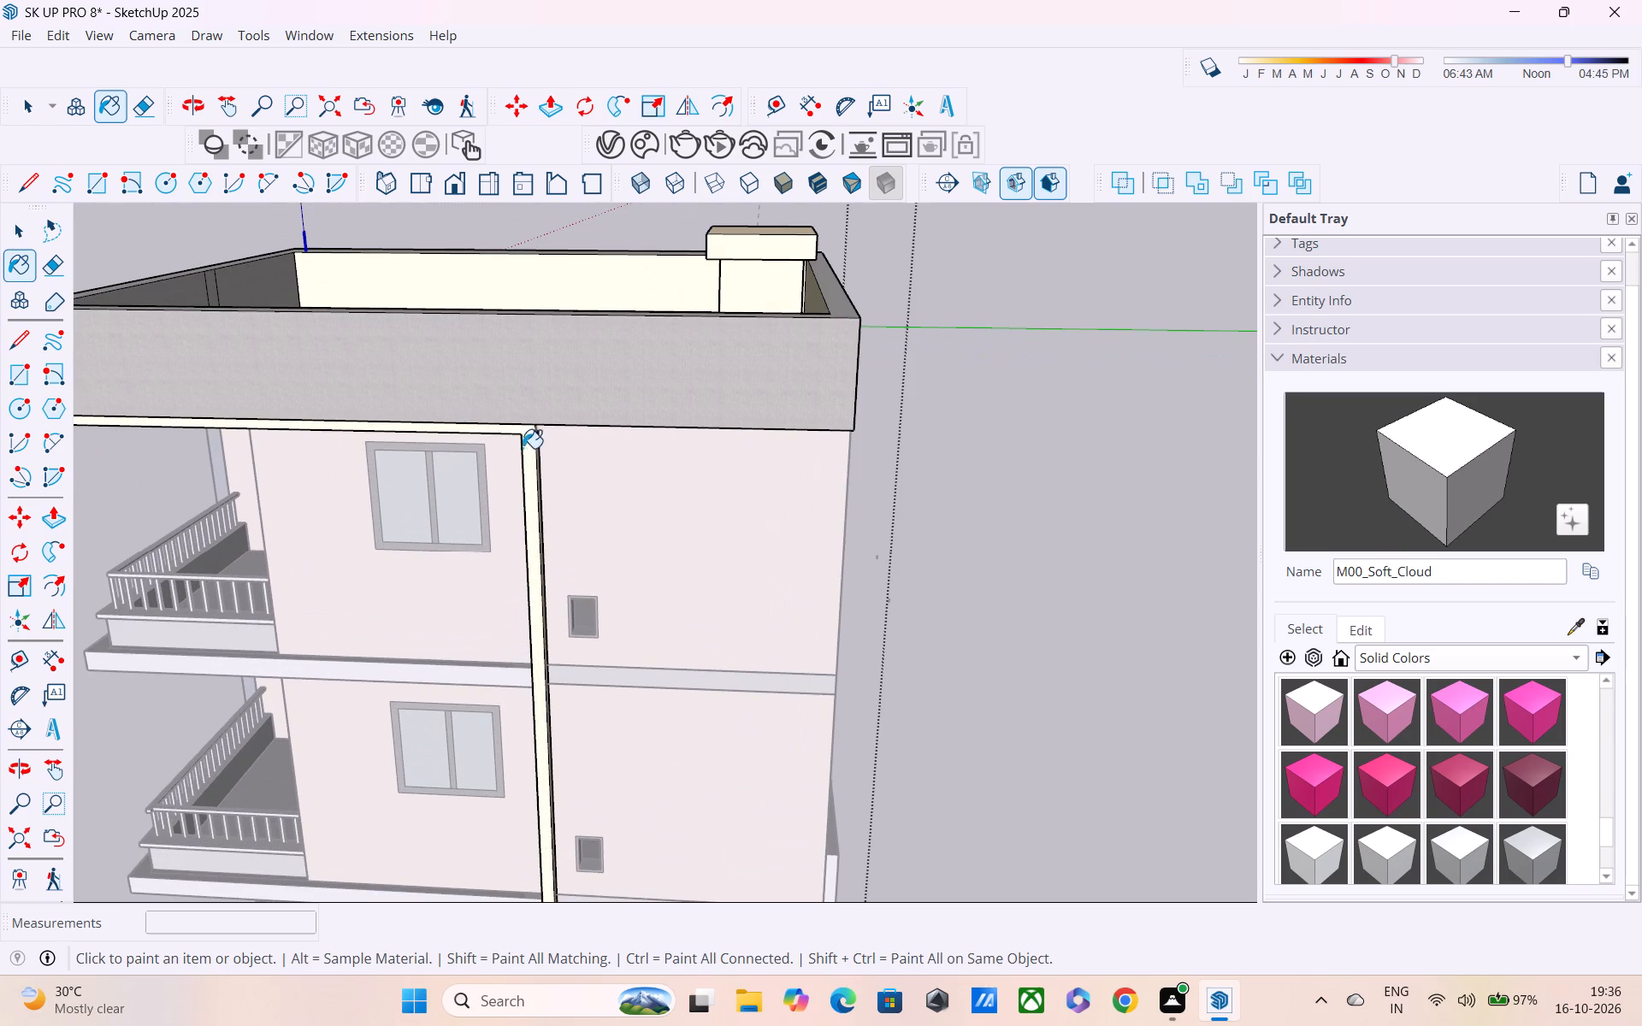
left_click(526, 437)
scroll(523, 531, "down", 4)
middle_click_drag(515, 587, 584, 458, "shift")
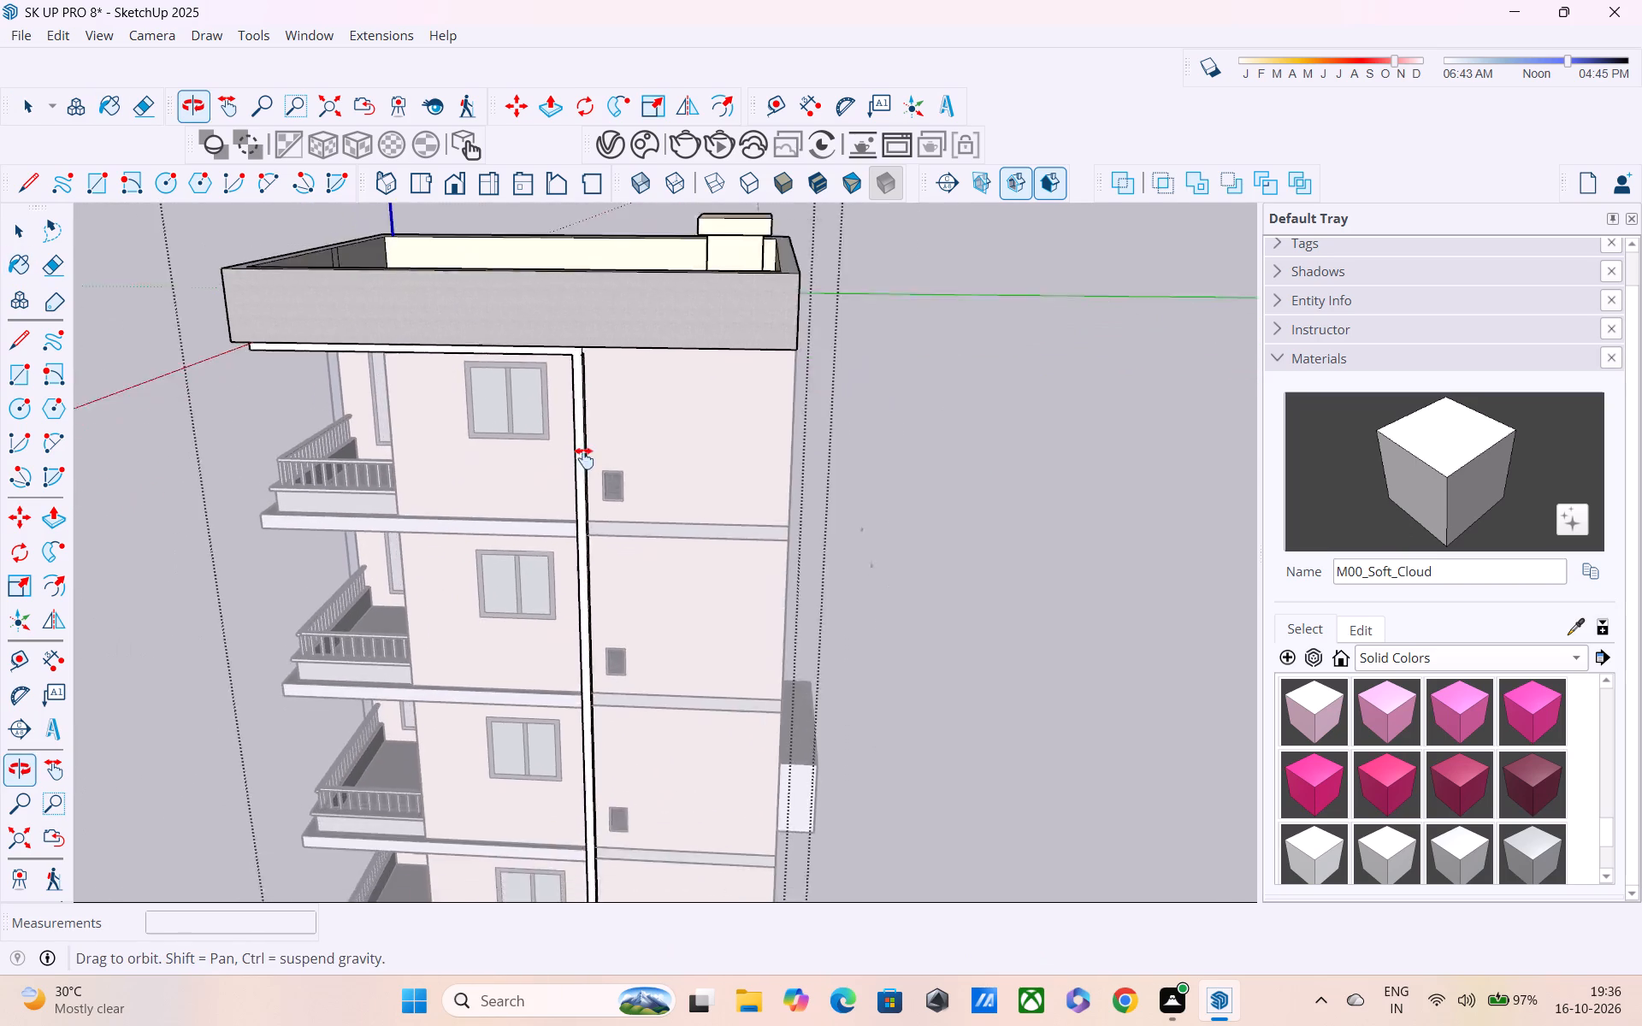
middle_click_drag(584, 458, 604, 439, "shift")
scroll(605, 439, "up", 1)
scroll(612, 451, "down", 5)
key("space")
left_click(859, 477)
Examine the finished facade from the side round to the full front elevation.
middle_click_drag(456, 588, 859, 505)
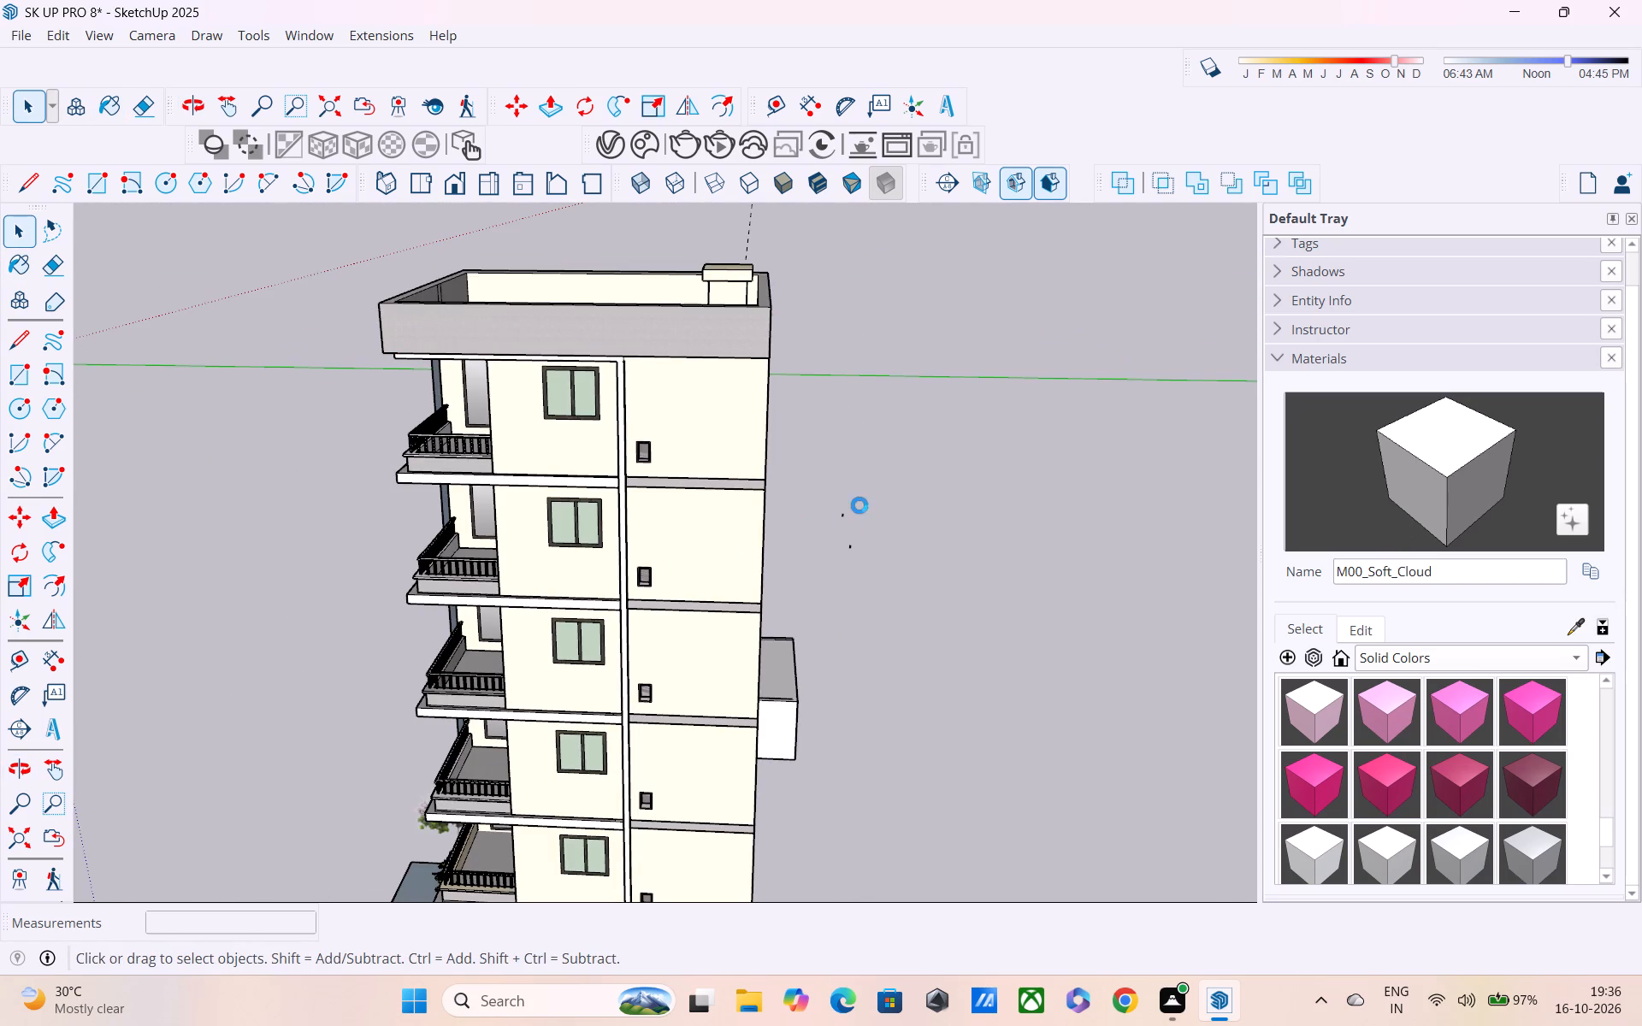
scroll(705, 535, "down", 1)
middle_click_drag(705, 535, 847, 522)
scroll(847, 522, "up", 1)
scroll(847, 522, "down", 3)
scroll(701, 542, "down", 1)
middle_click_drag(701, 542, 854, 558)
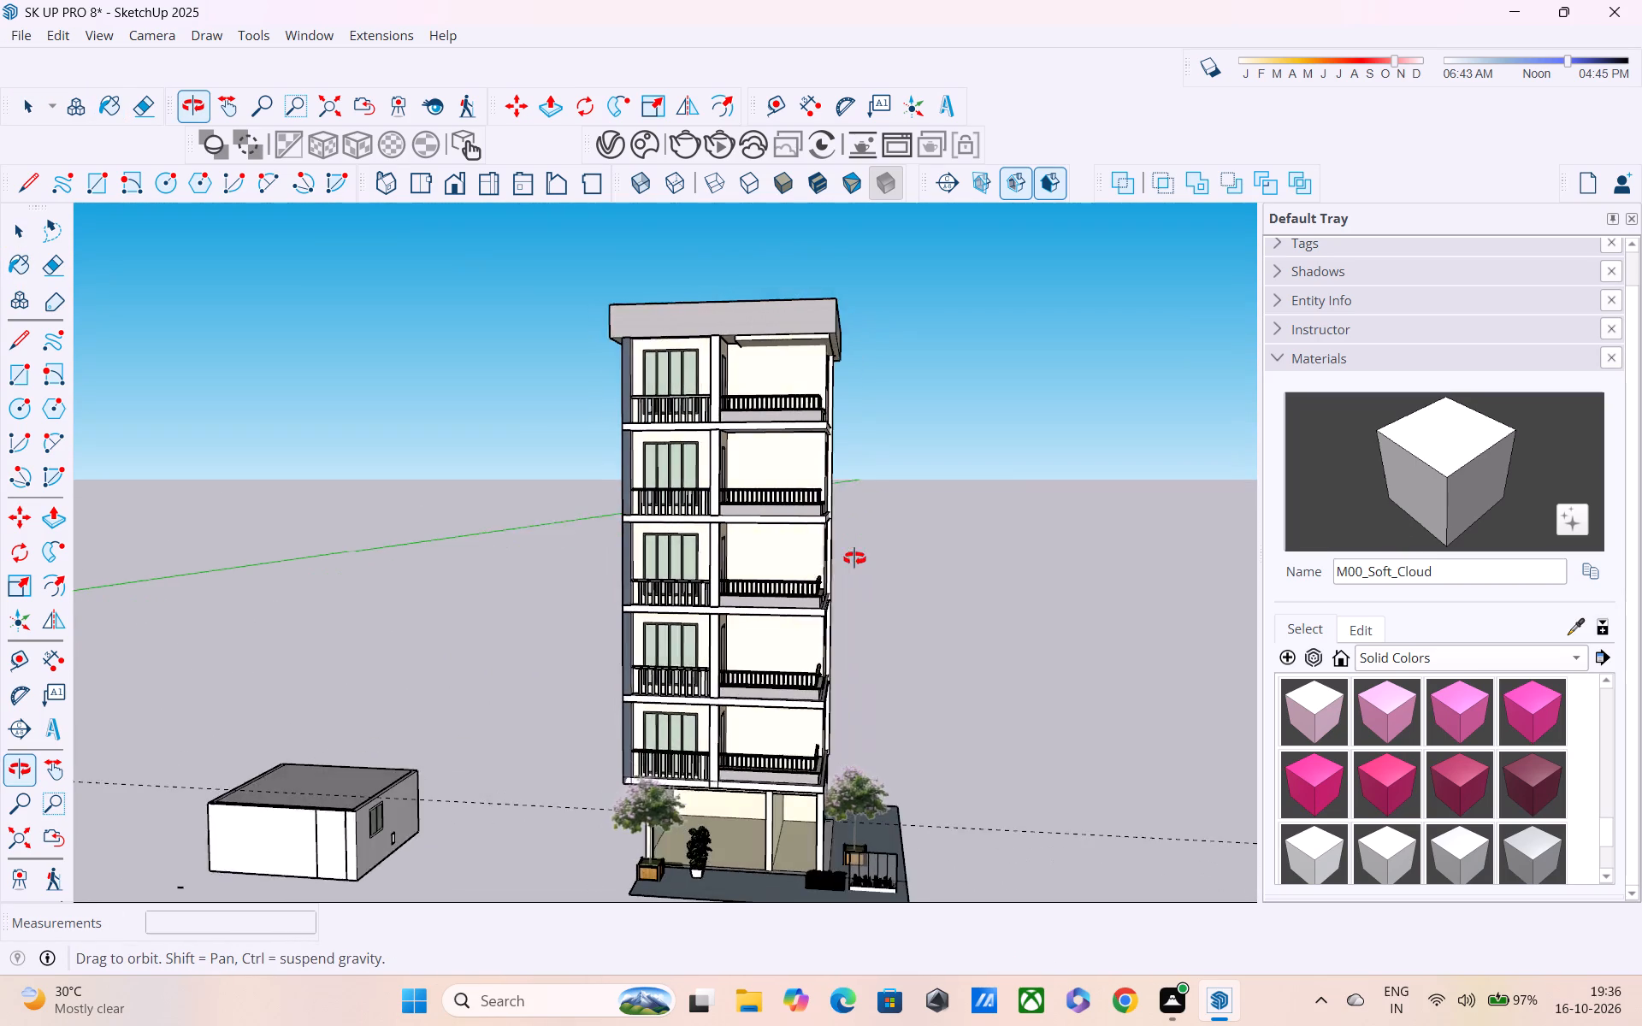
middle_click_drag(854, 558, 853, 517)
scroll(852, 519, "down", 3)
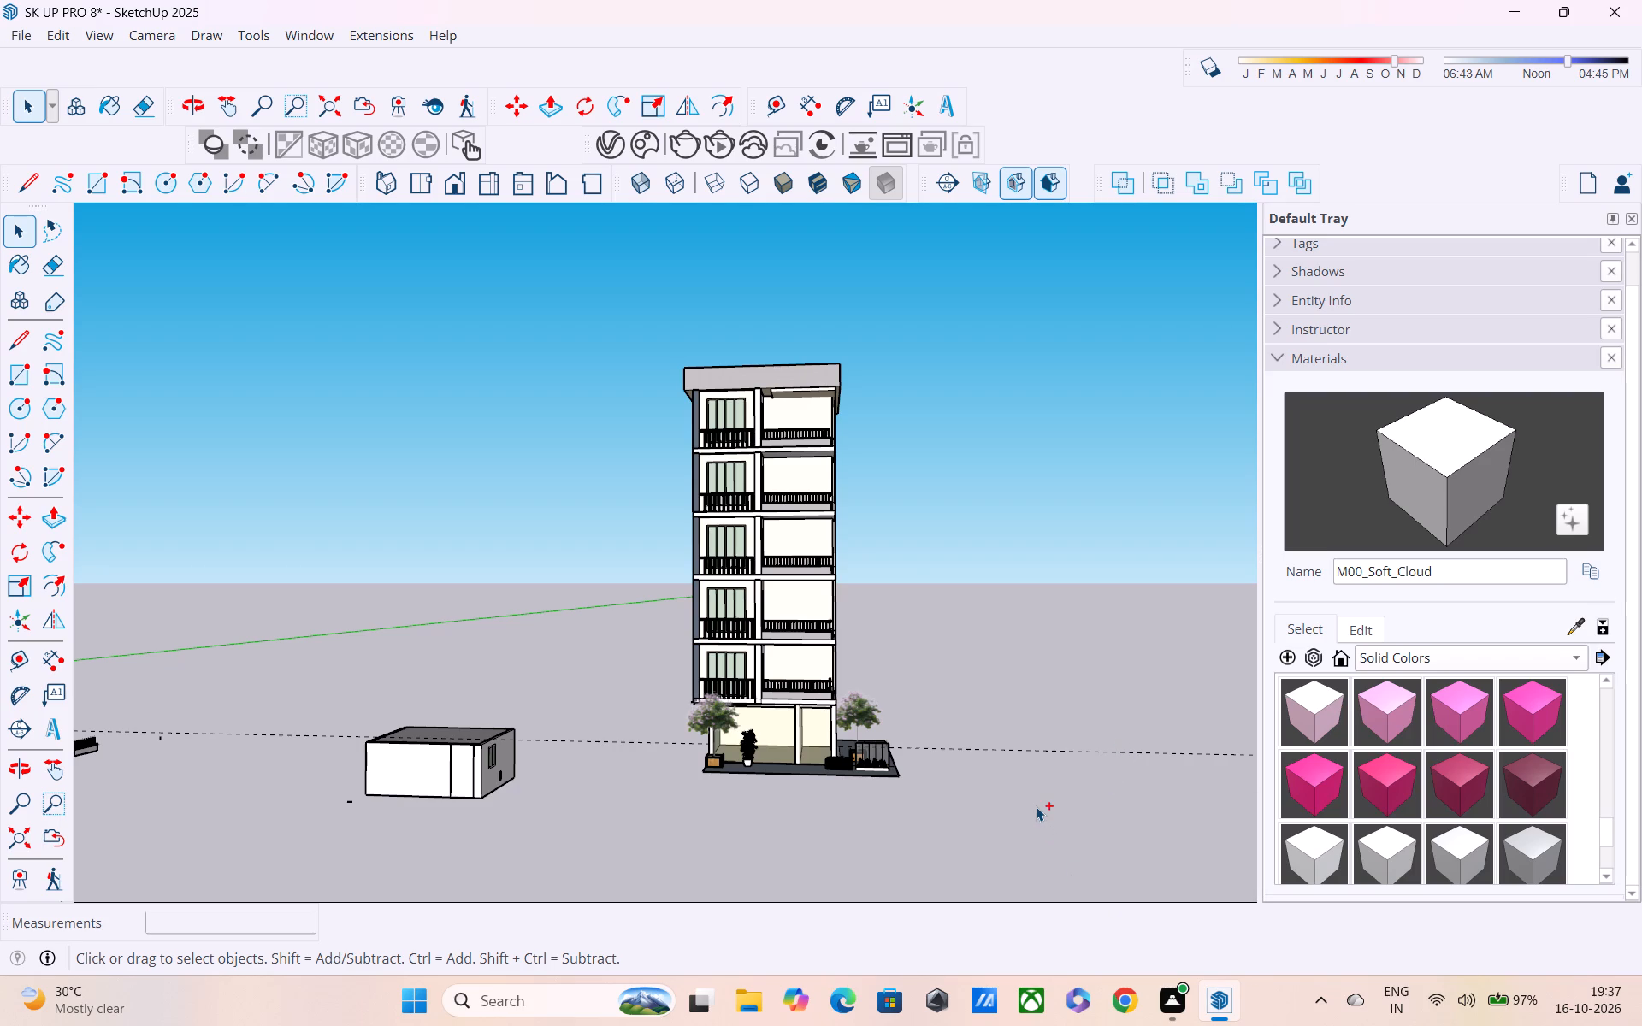
Save the model.
key("ctrl+s")
left_click(735, 653)
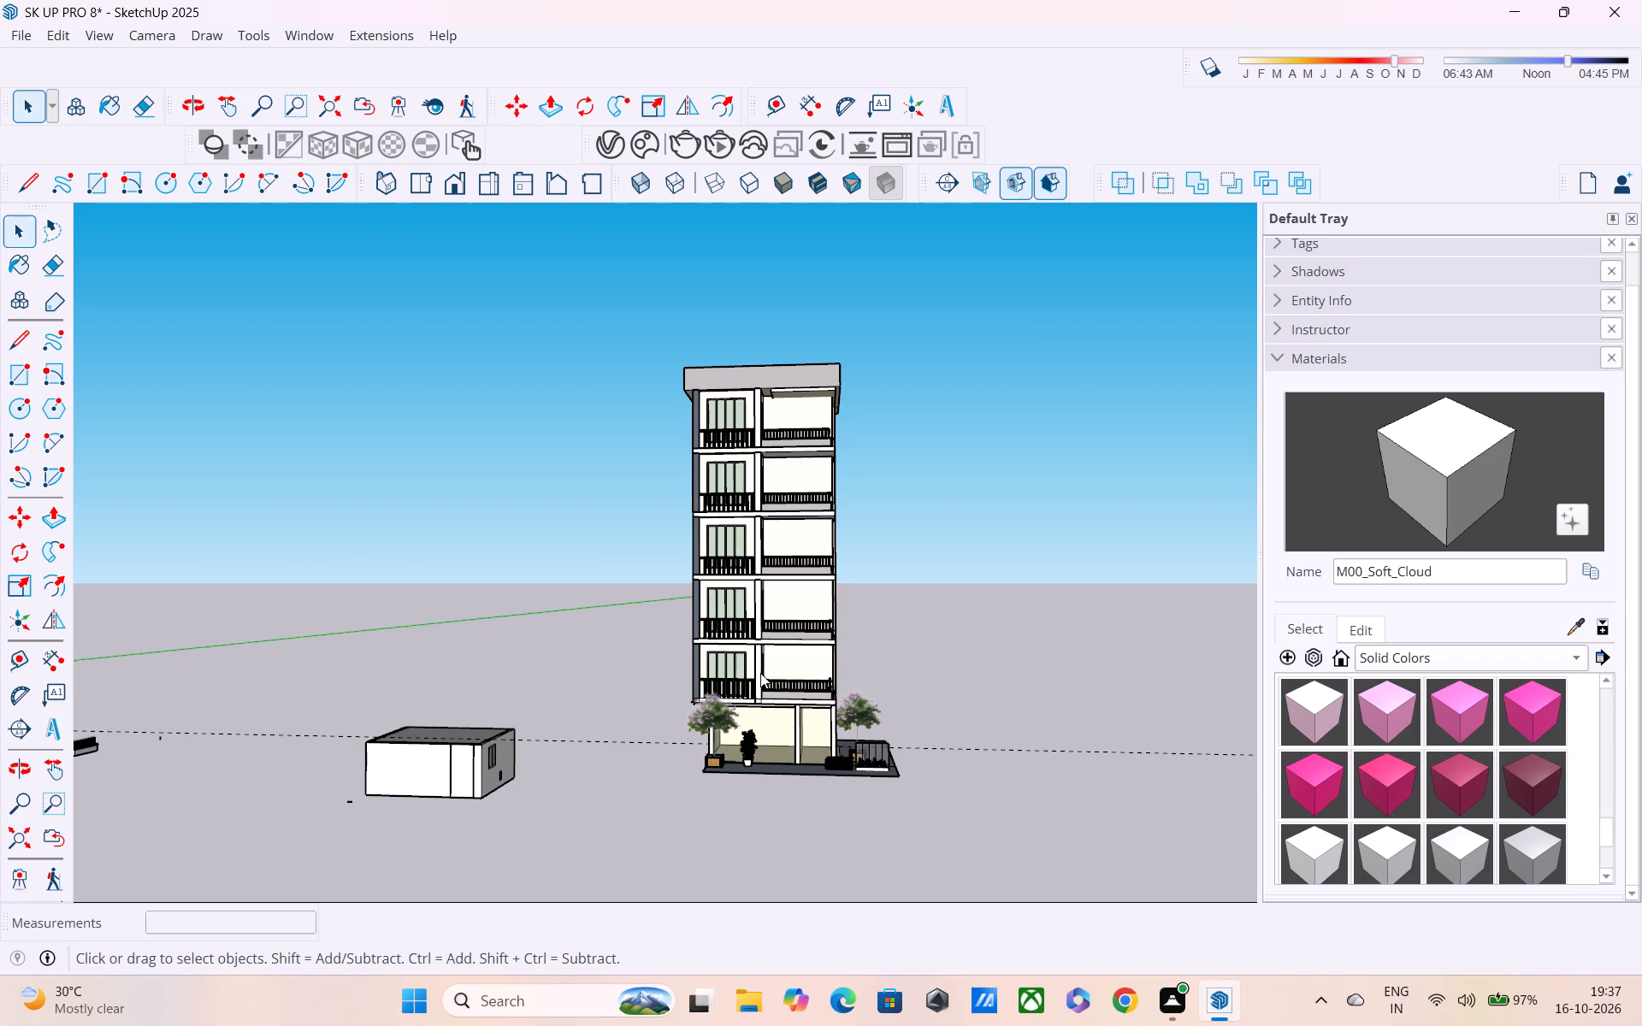